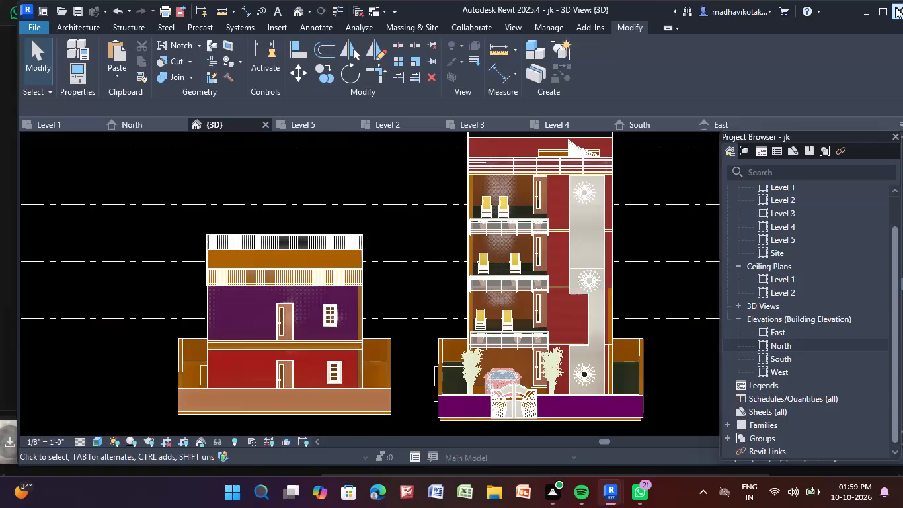
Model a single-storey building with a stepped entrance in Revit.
Close Revit with the jk project open.
click(895, 7)
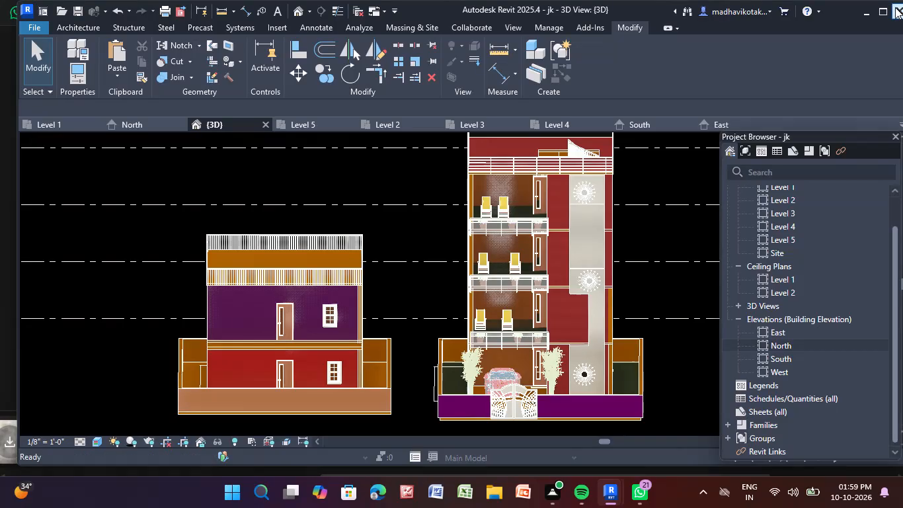
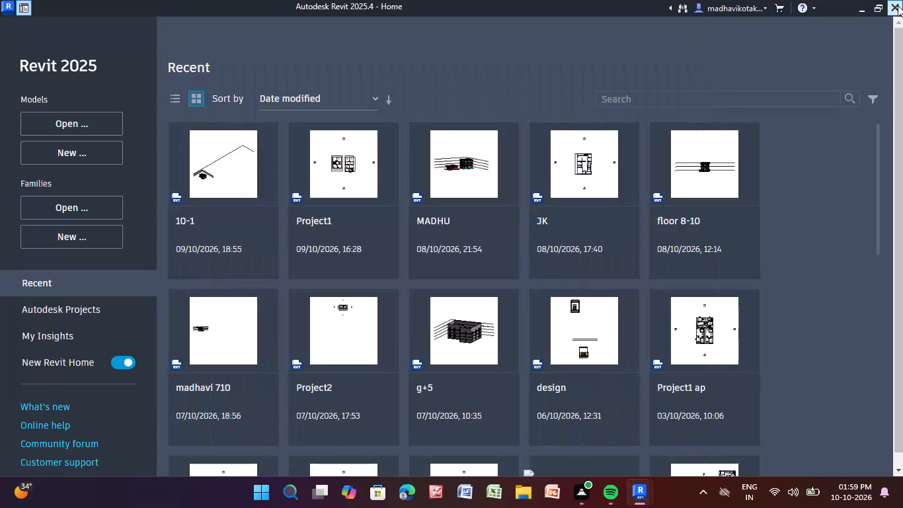
Close Revit from its Home screen.
click(898, 5)
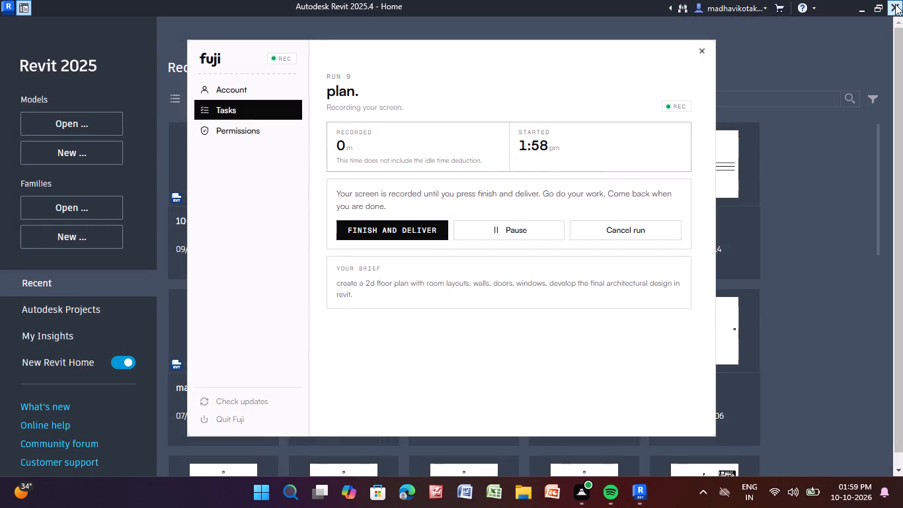
triple_click(895, 4)
triple_click(895, 4)
triple_click(895, 4)
triple_click(895, 4)
triple_click(895, 4)
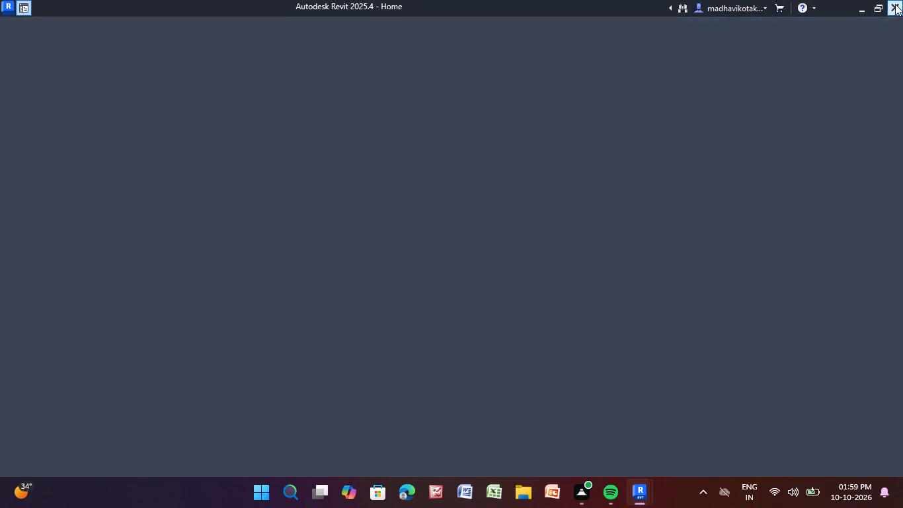
triple_click(895, 4)
double_click(895, 4)
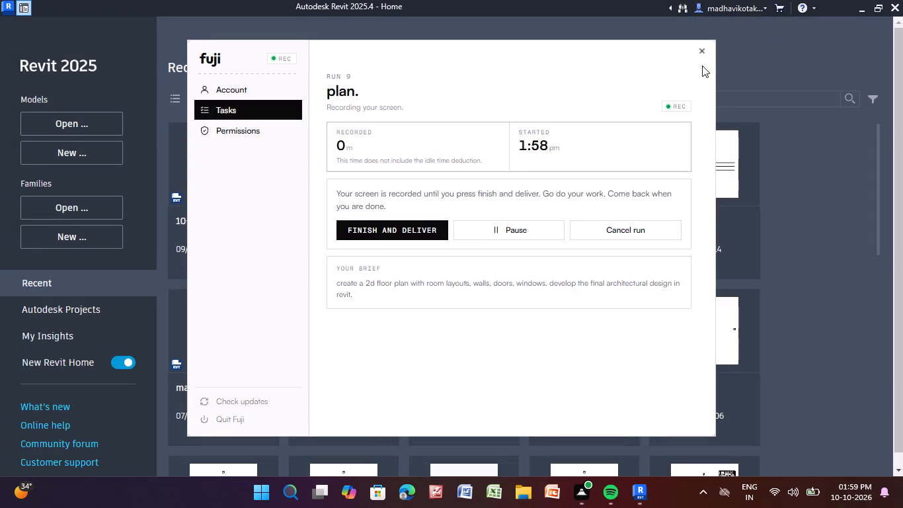
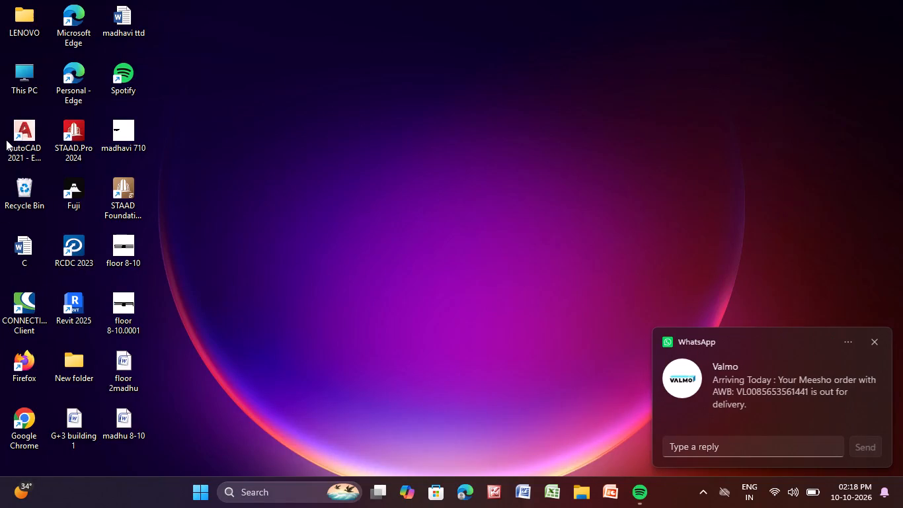
Dismiss the WhatsApp delivery notification.
click(871, 342)
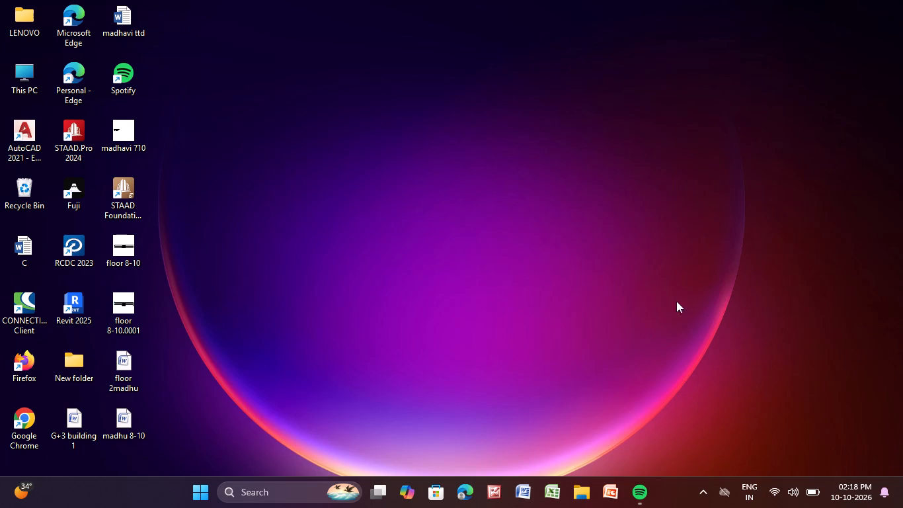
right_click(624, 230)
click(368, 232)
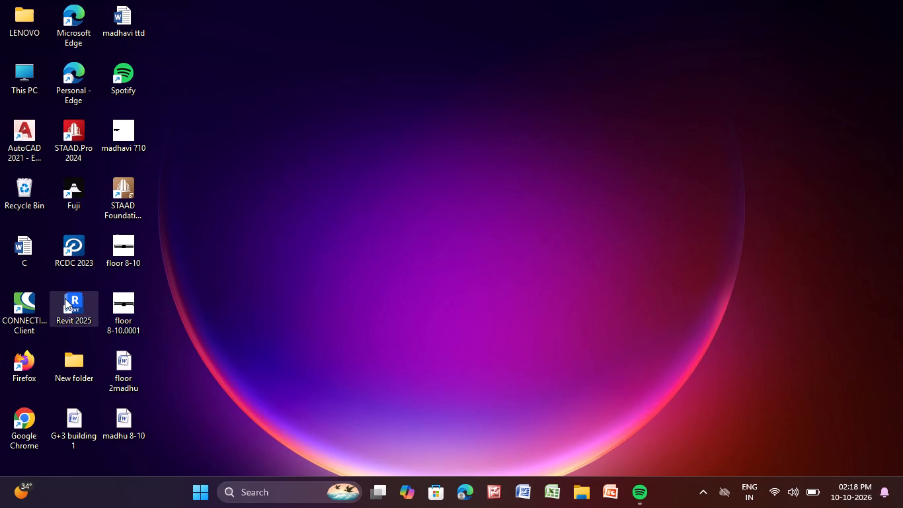
Launch Revit 2025 from the desktop.
double_click(65, 298)
Launch the Fuji application from the desktop.
double_click(65, 199)
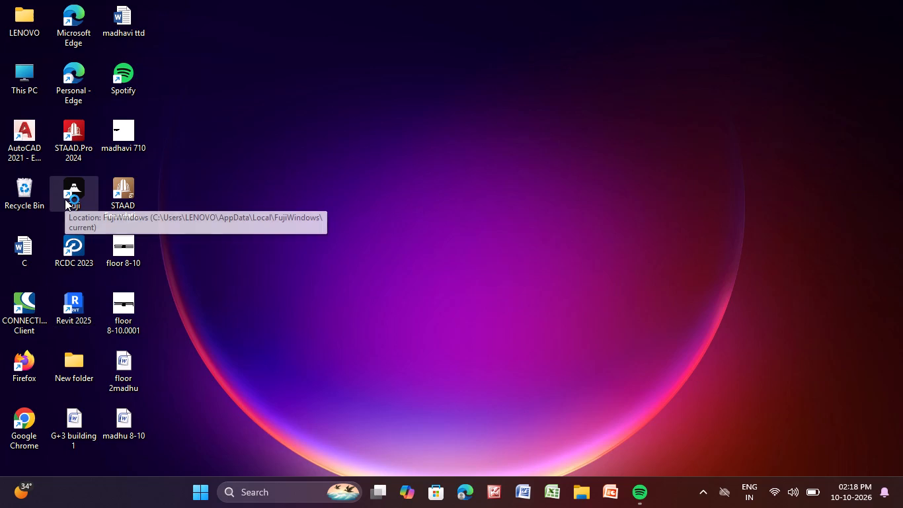
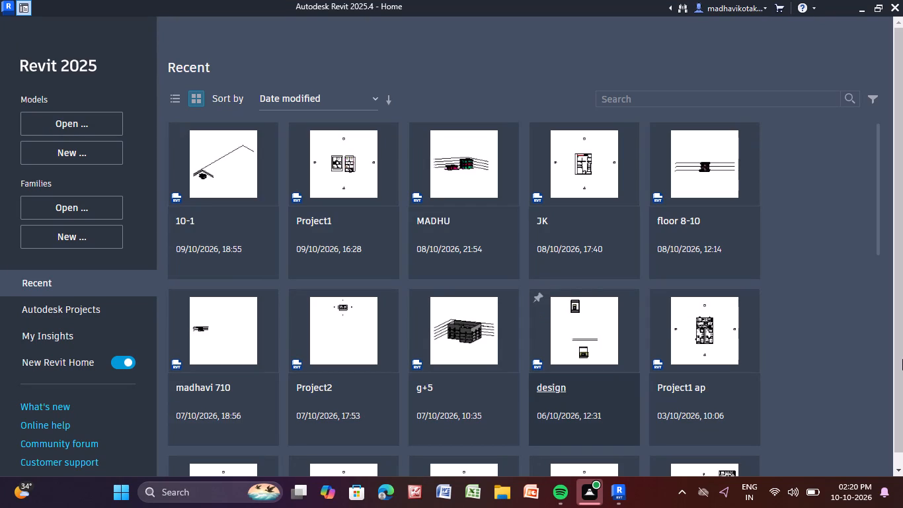
Create a new project from the default.rte template in the English-Imperial templates folder.
scroll(210, 192, up, 5)
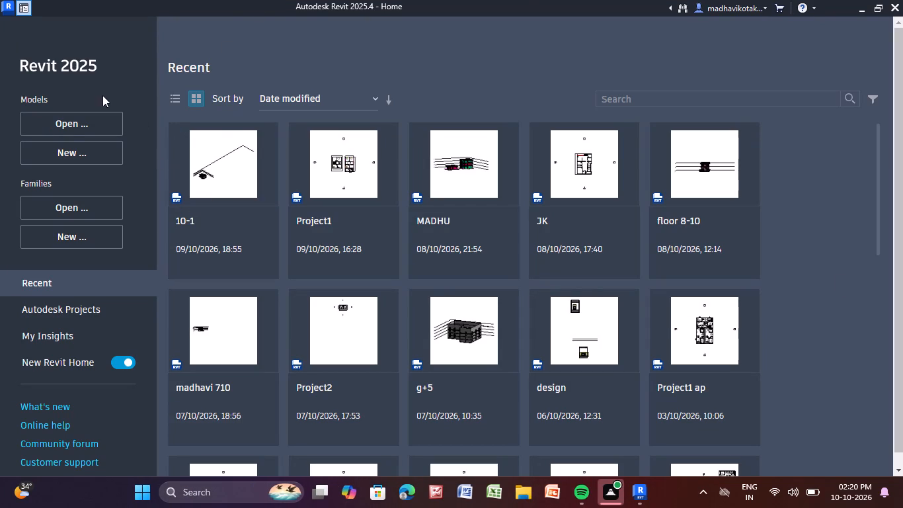
click(67, 143)
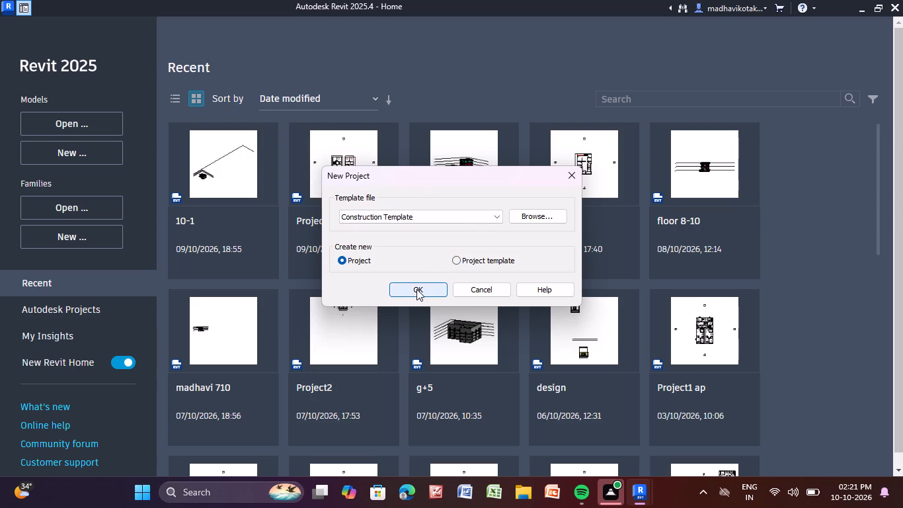
click(514, 215)
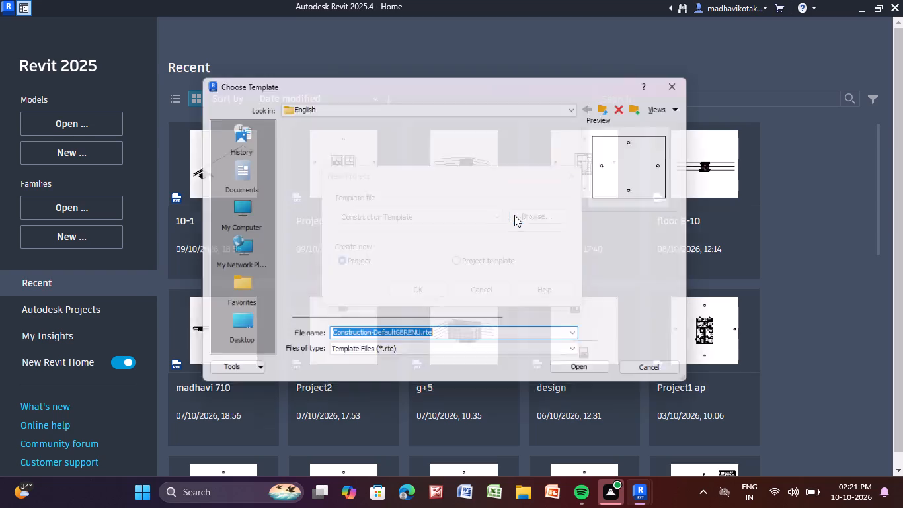
click(366, 106)
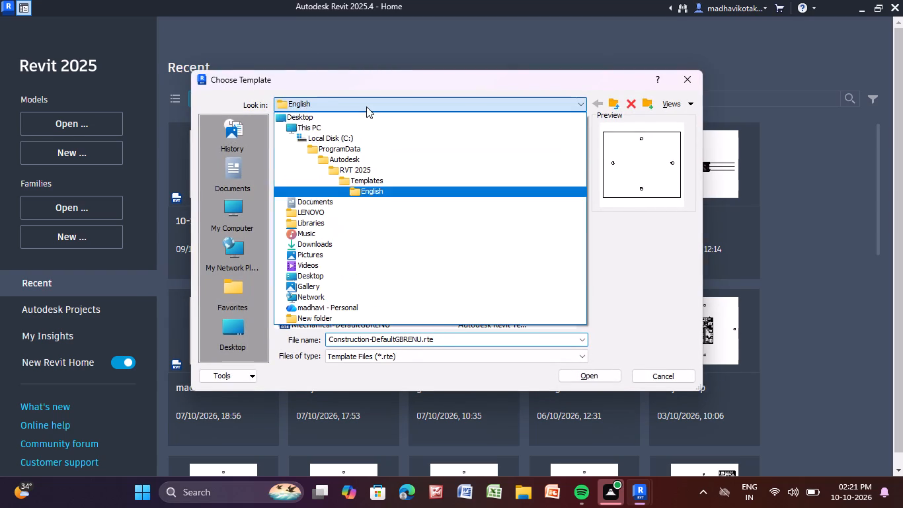
double_click(390, 179)
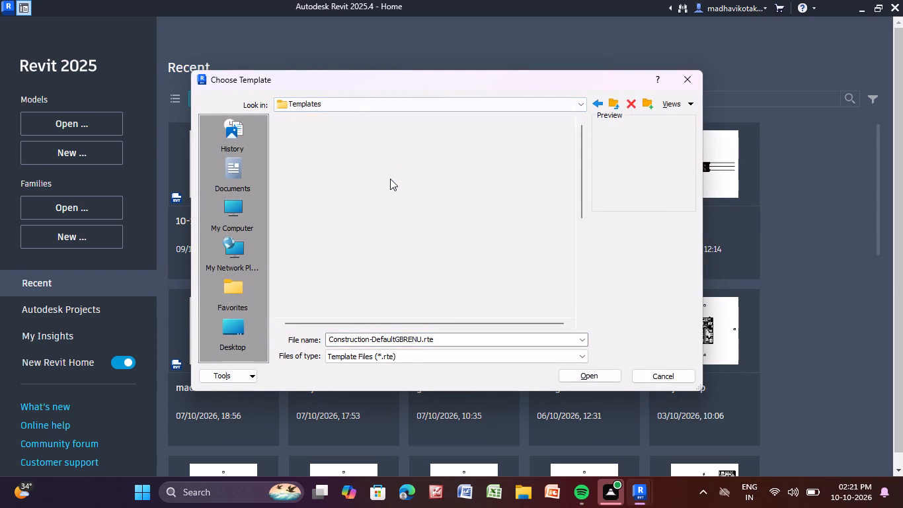
double_click(390, 179)
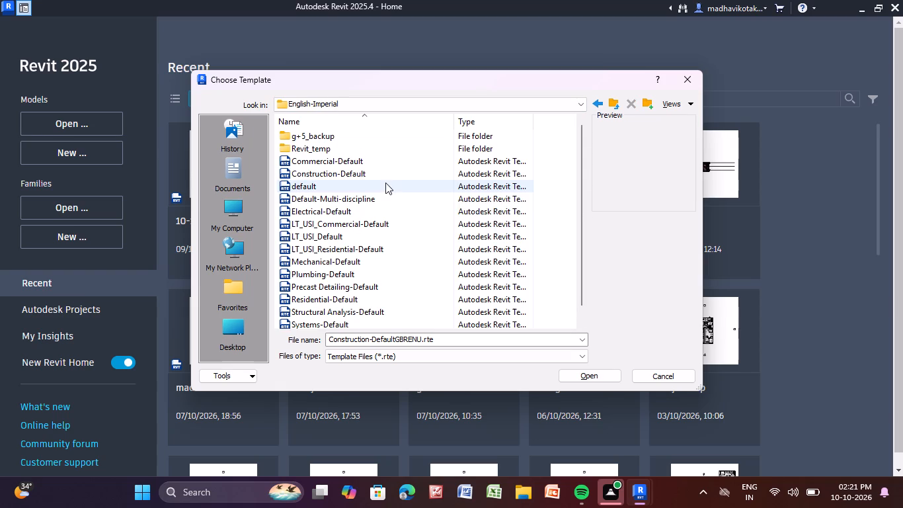
double_click(379, 189)
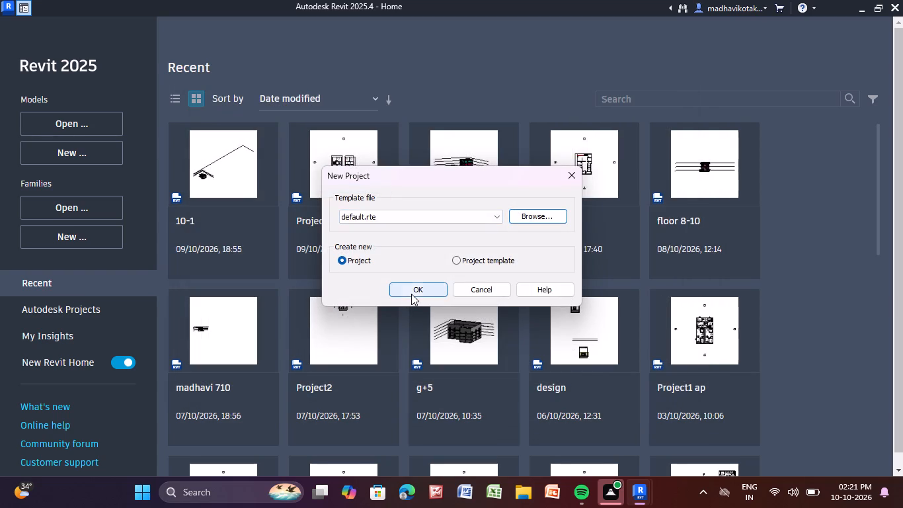
click(411, 294)
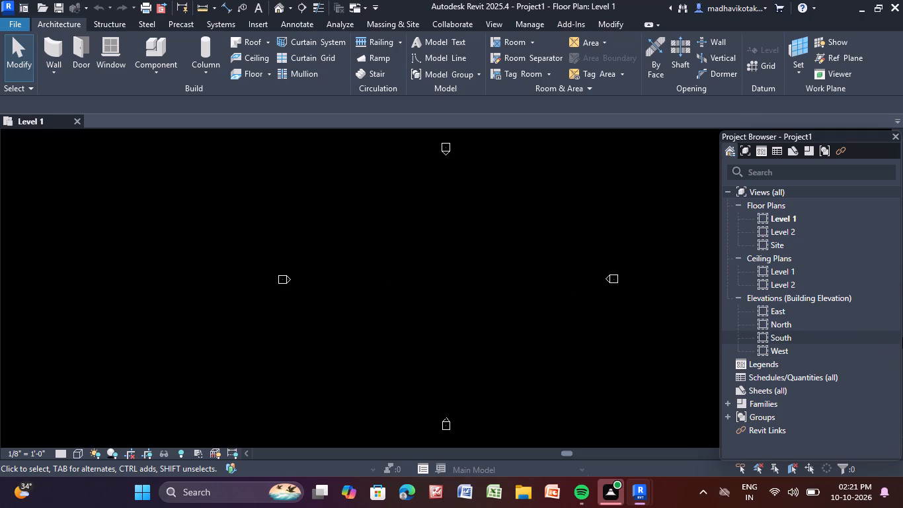
Start linking a CAD drawing into the Level 1 floor plan and browse to DWG files in the Downloads folder.
click(61, 28)
click(253, 19)
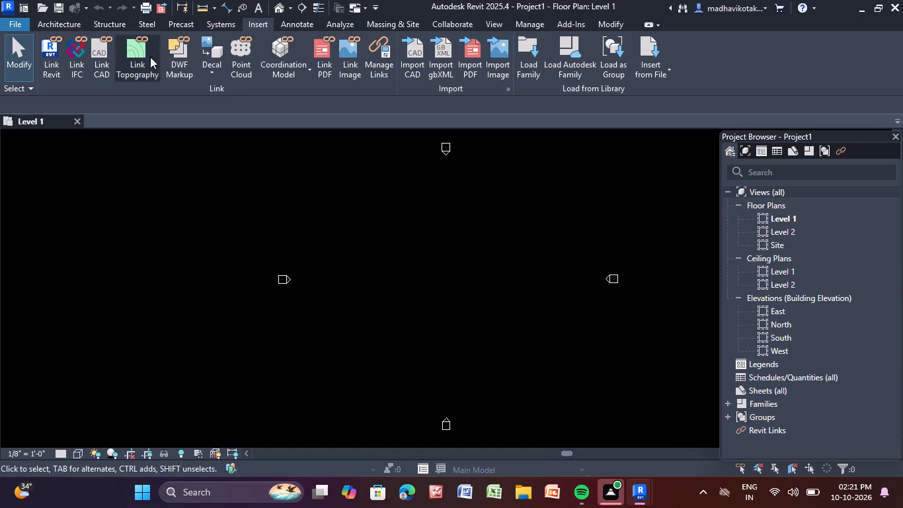
click(250, 22)
double_click(102, 45)
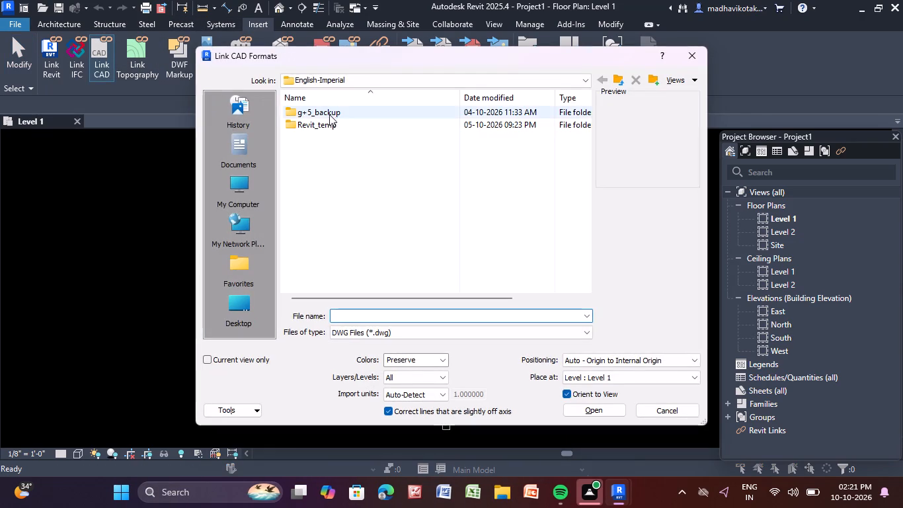
scroll(249, 237, up, 4)
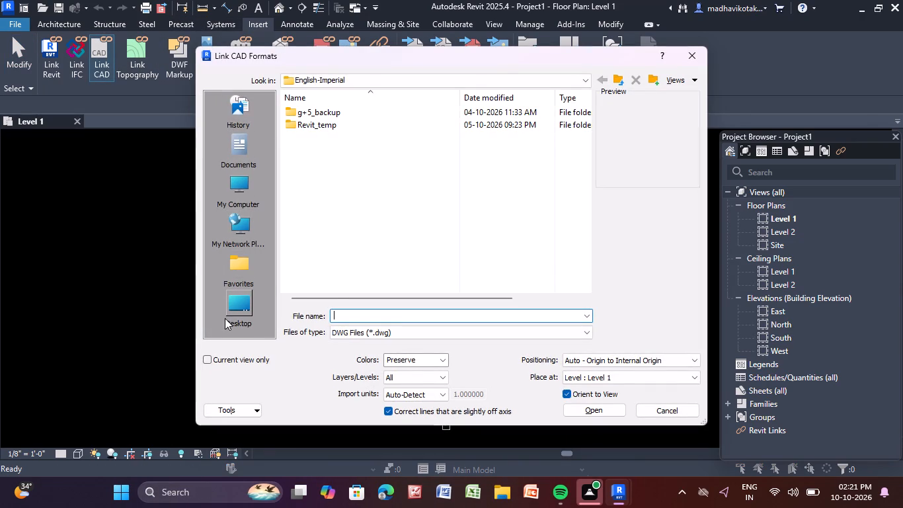
click(239, 317)
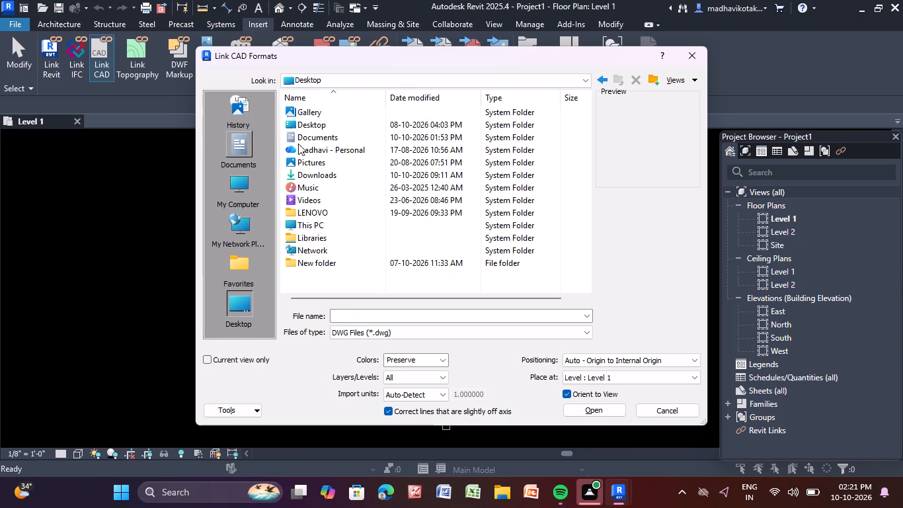
scroll(333, 241, up, 4)
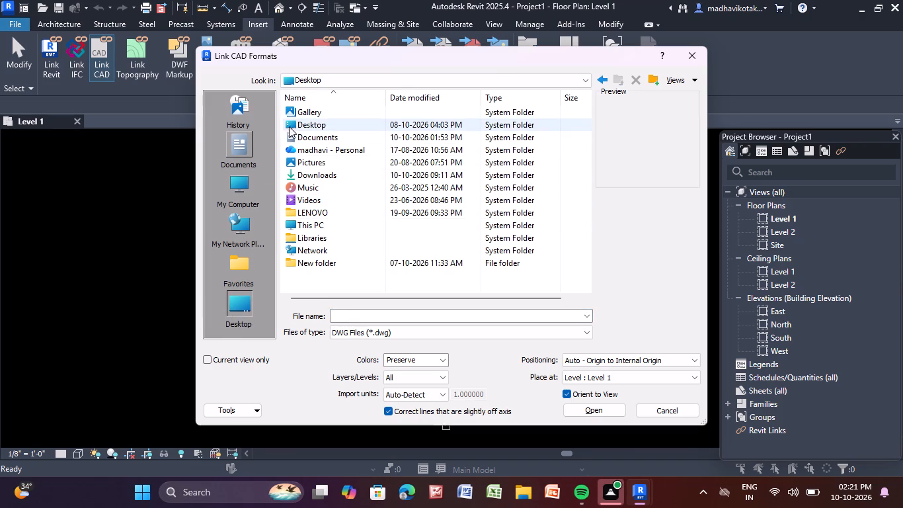
double_click(323, 175)
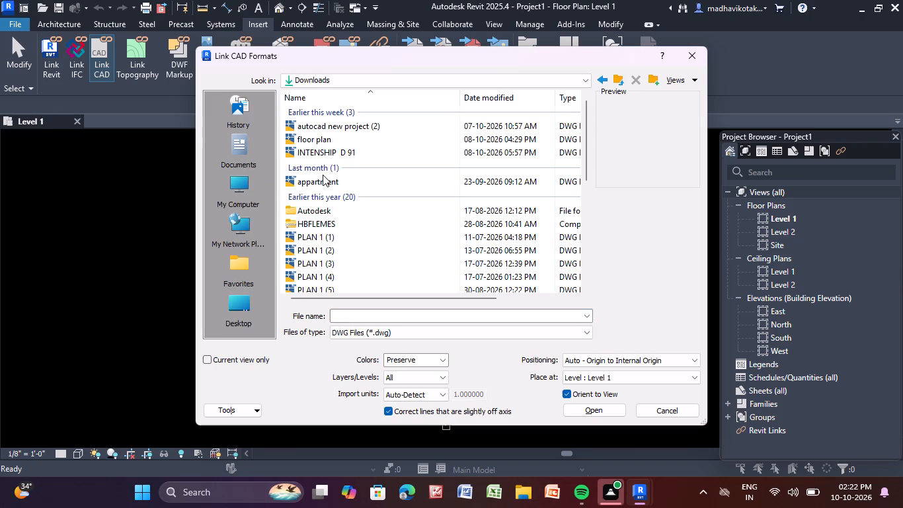
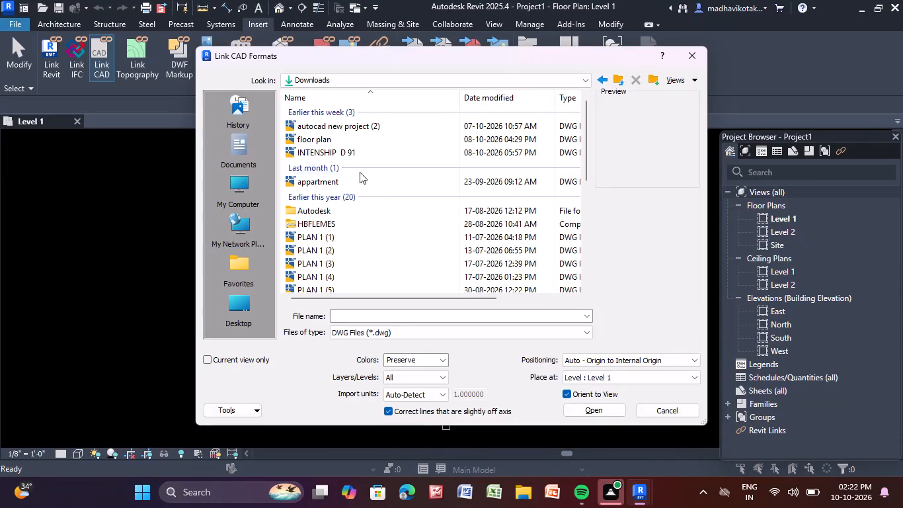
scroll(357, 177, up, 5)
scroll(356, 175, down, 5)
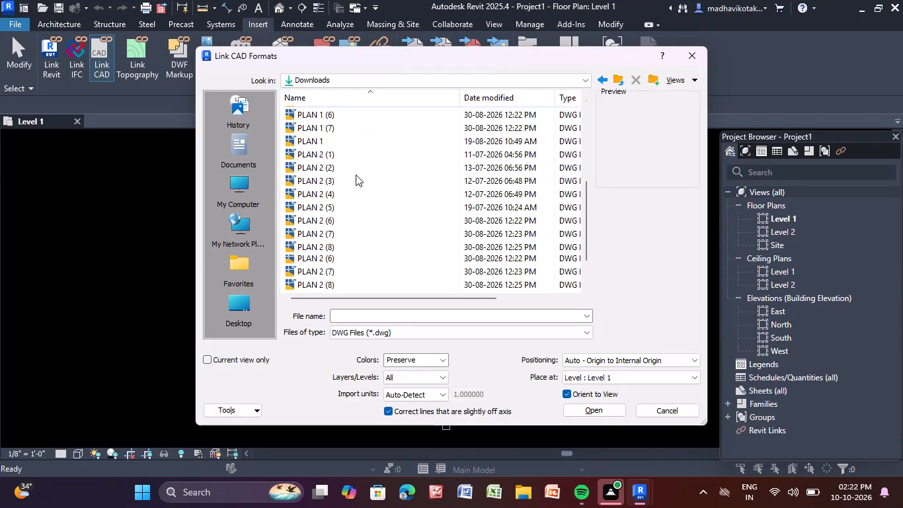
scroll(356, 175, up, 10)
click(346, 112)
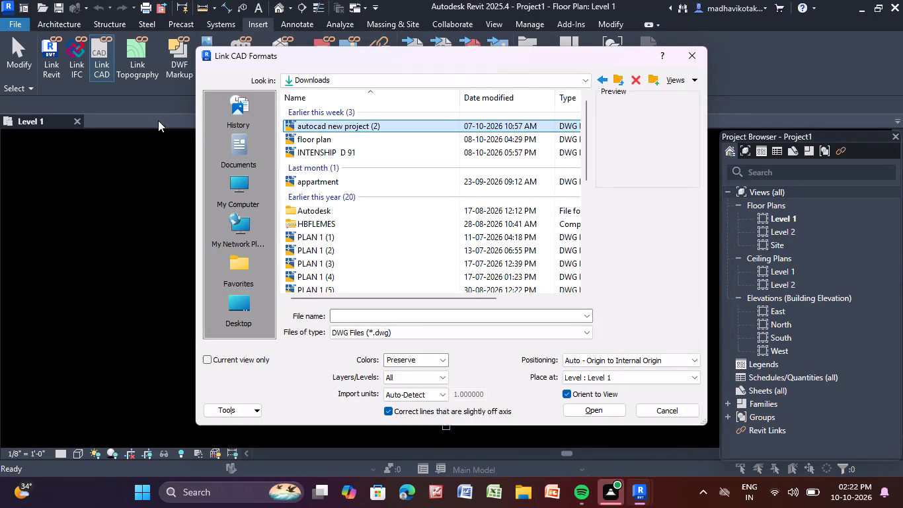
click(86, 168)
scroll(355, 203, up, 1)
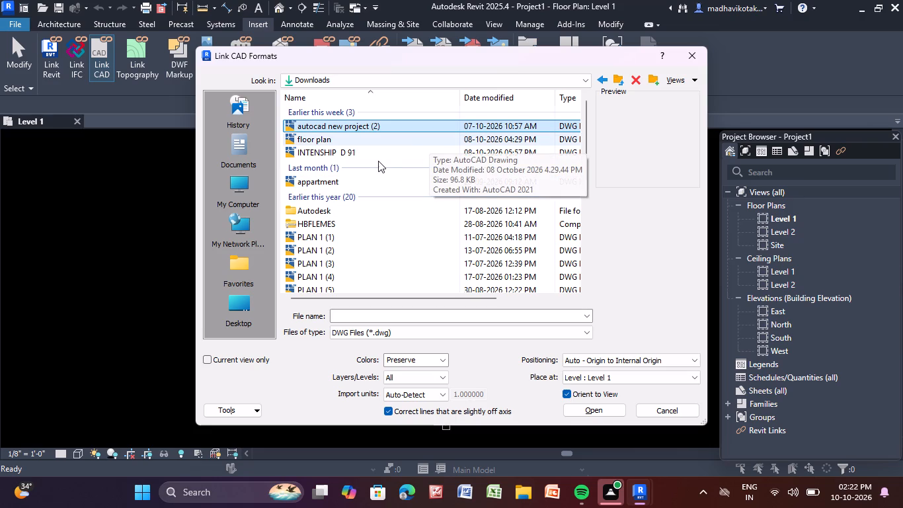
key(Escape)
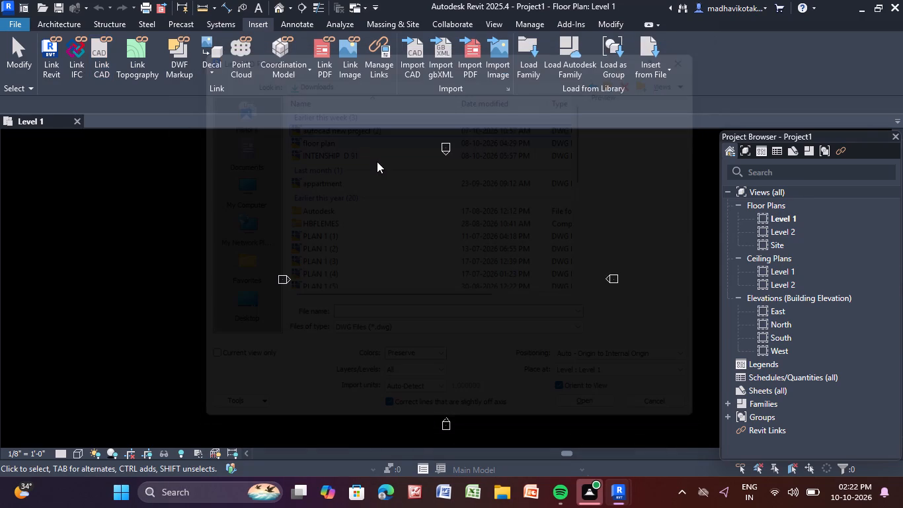
Restart linking a CAD drawing and preview the PLAN 1 and PLAN 2 DWG files in the Downloads folder.
double_click(103, 51)
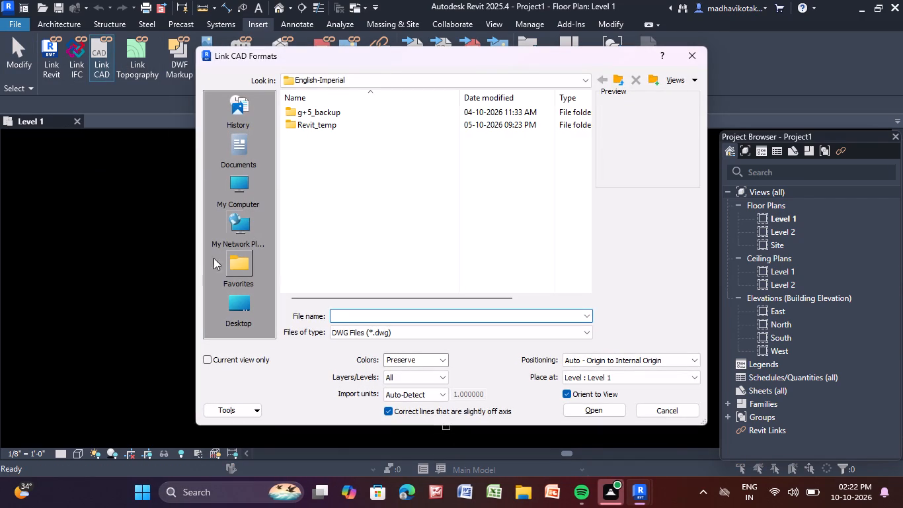
double_click(229, 298)
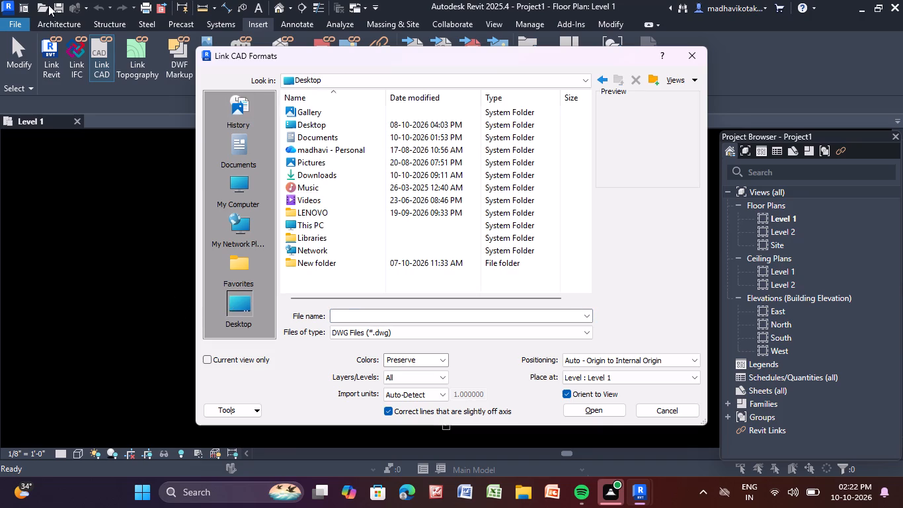
scroll(357, 231, up, 1)
double_click(329, 173)
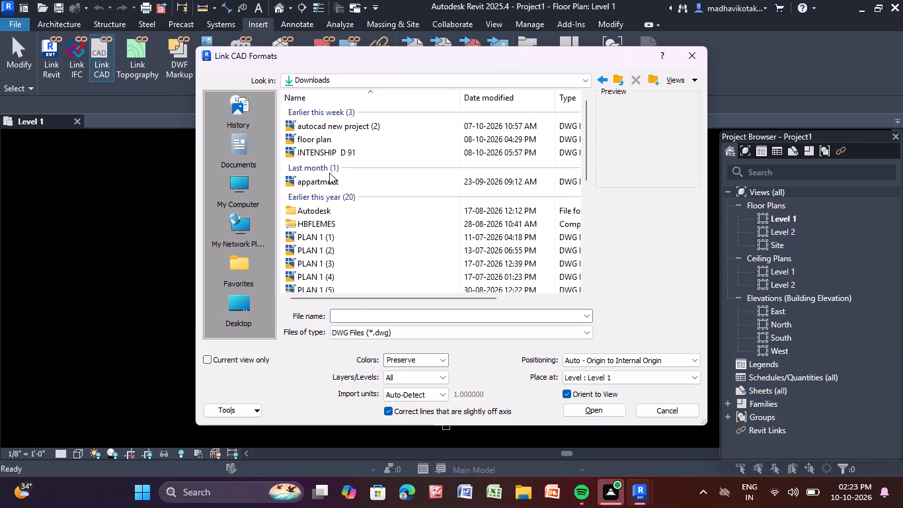
scroll(355, 146, down, 10)
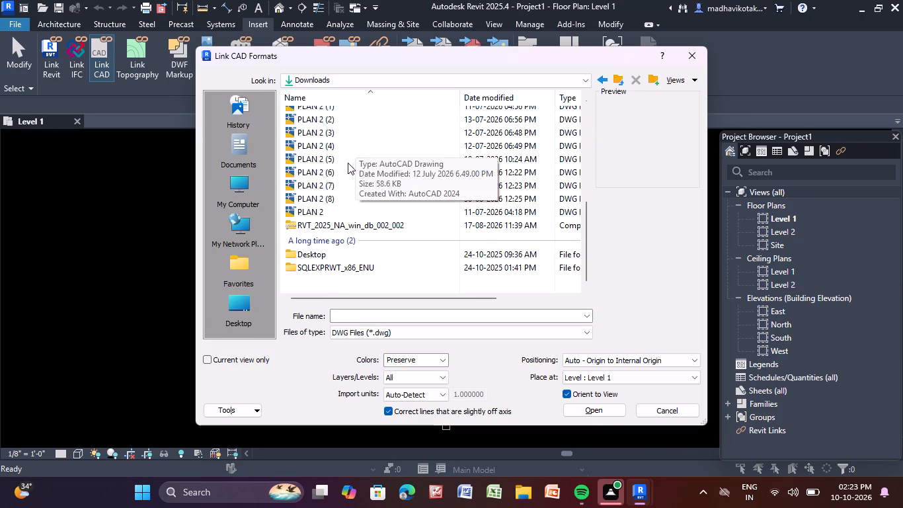
click(321, 194)
click(313, 207)
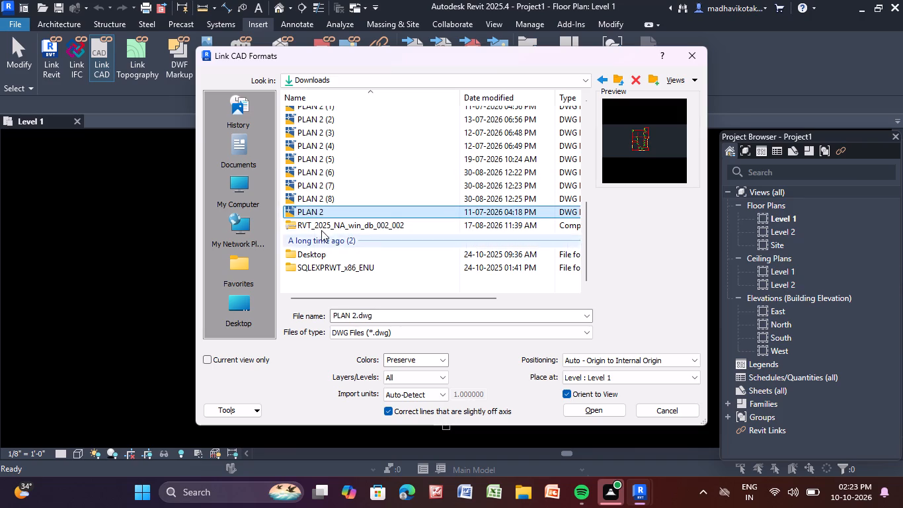
click(325, 174)
scroll(338, 163, up, 4)
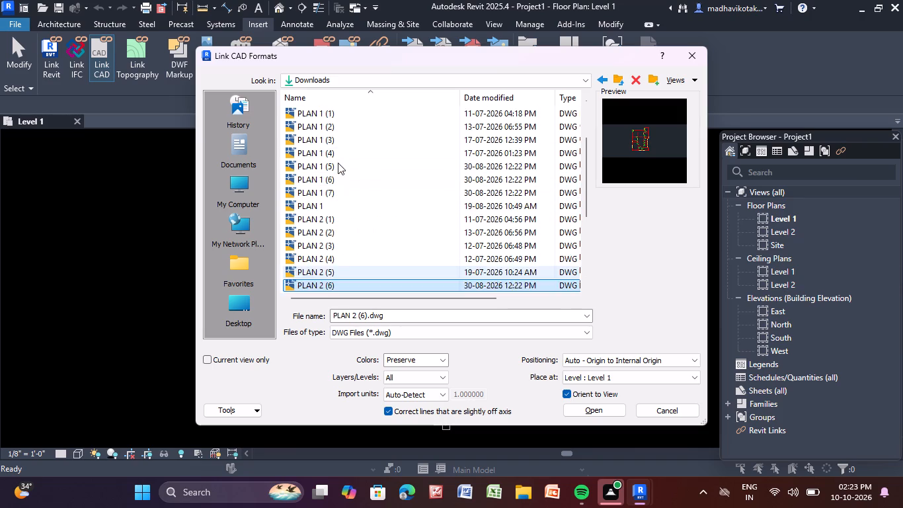
scroll(338, 163, up, 1)
click(324, 177)
click(319, 186)
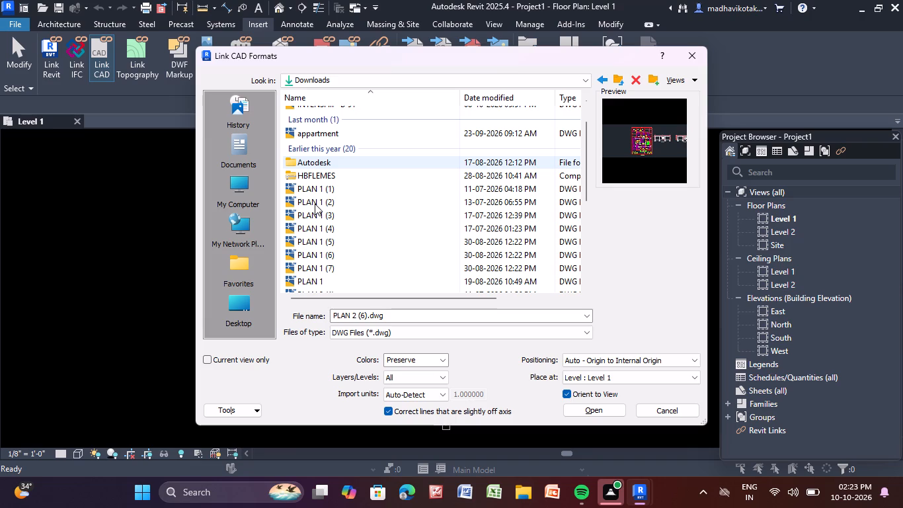
click(315, 204)
click(303, 225)
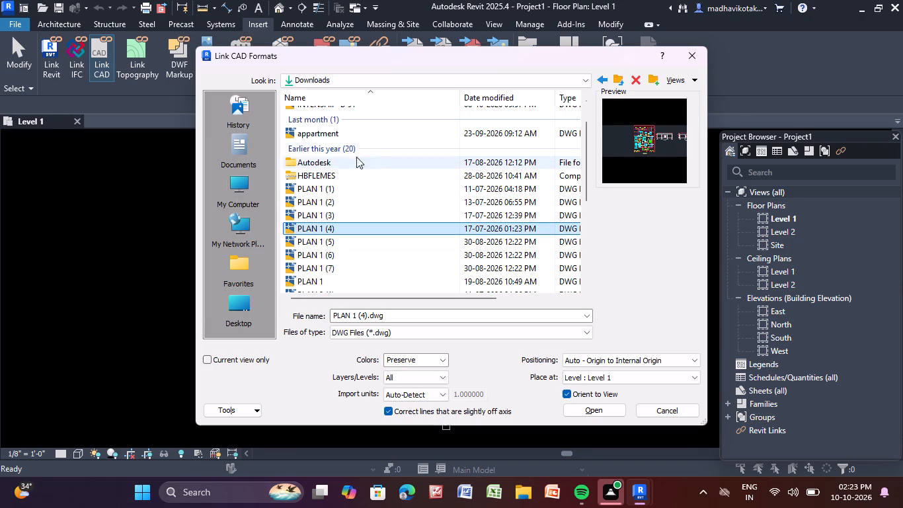
scroll(364, 148, up, 3)
scroll(299, 148, up, 2)
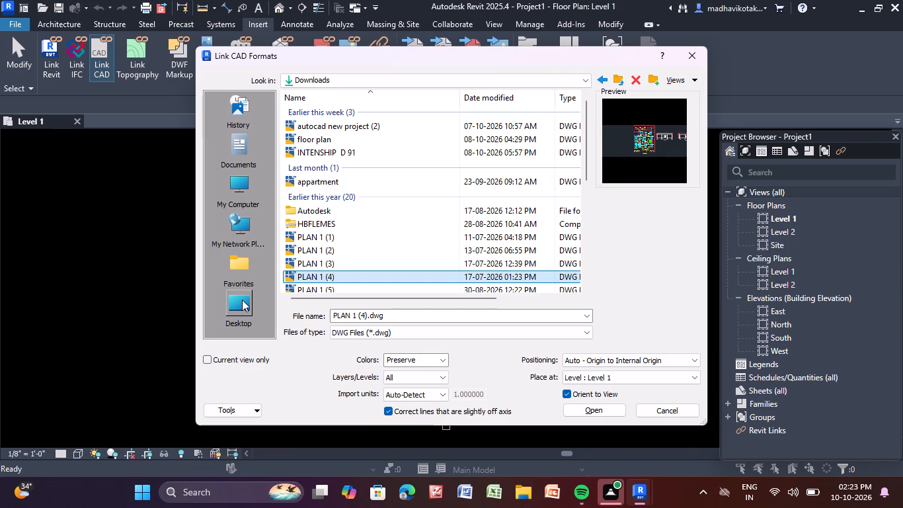
Go back through the Desktop locations to Downloads and look over its DWG files again for a suitable floor plan.
click(242, 300)
click(342, 175)
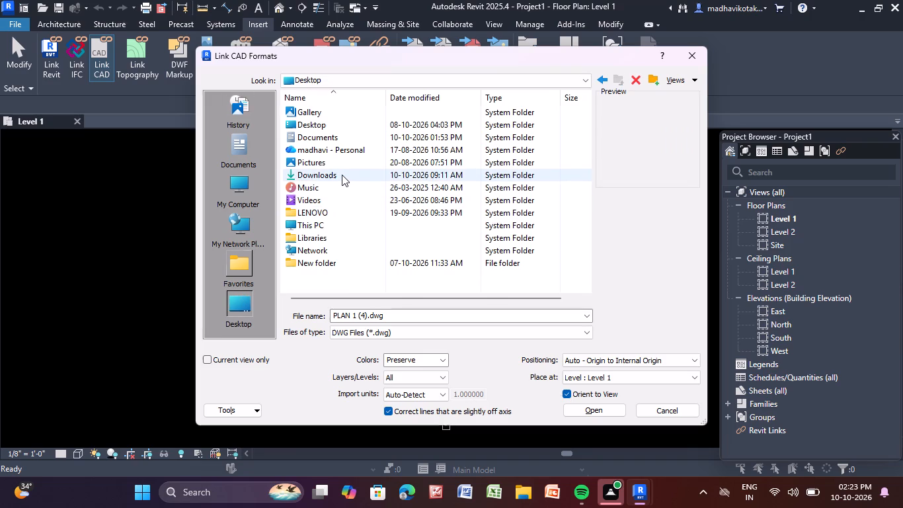
click(342, 175)
double_click(342, 175)
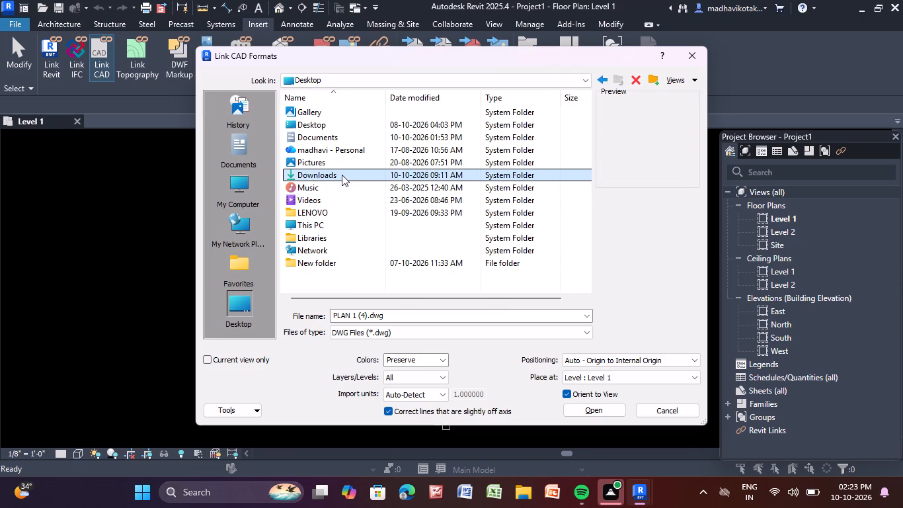
scroll(362, 140, down, 6)
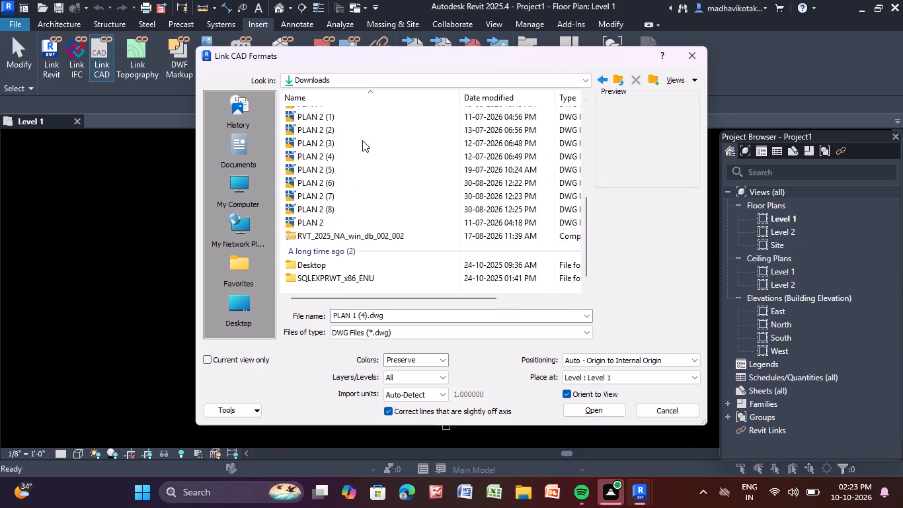
scroll(362, 140, down, 7)
scroll(359, 146, up, 14)
scroll(226, 302, down, 6)
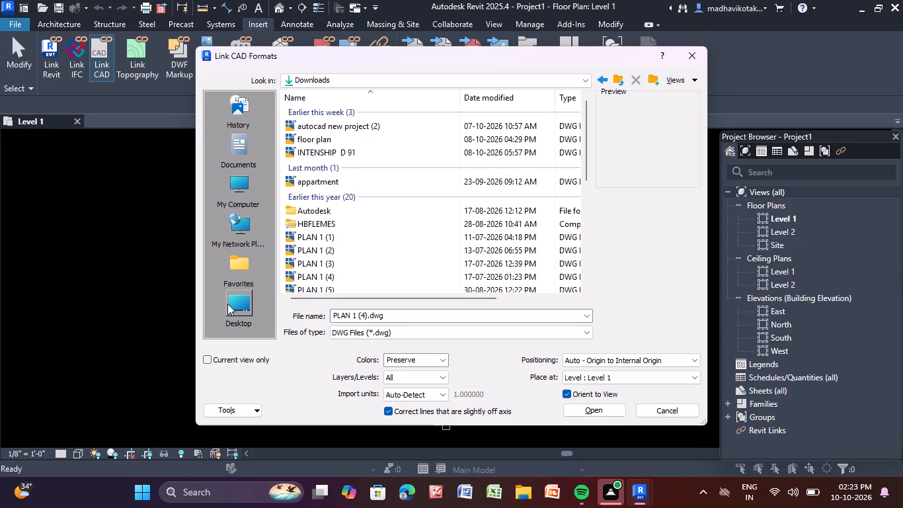
scroll(227, 304, up, 6)
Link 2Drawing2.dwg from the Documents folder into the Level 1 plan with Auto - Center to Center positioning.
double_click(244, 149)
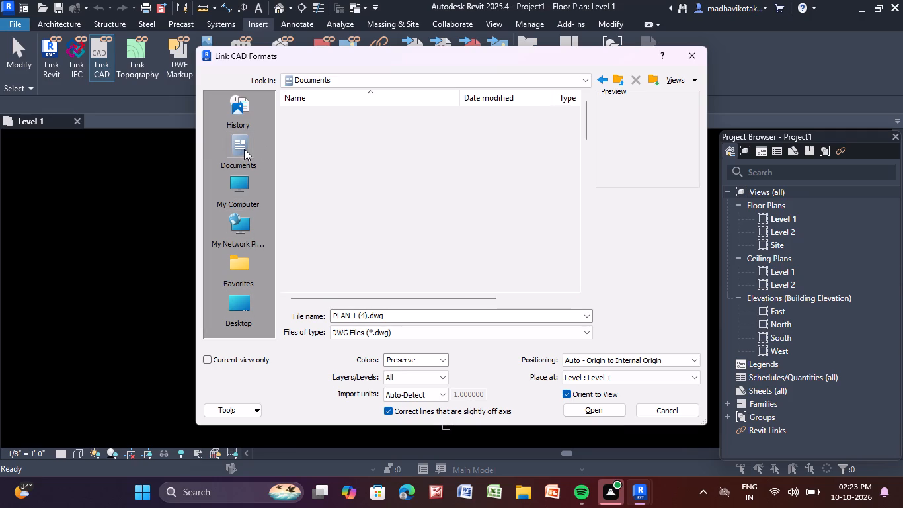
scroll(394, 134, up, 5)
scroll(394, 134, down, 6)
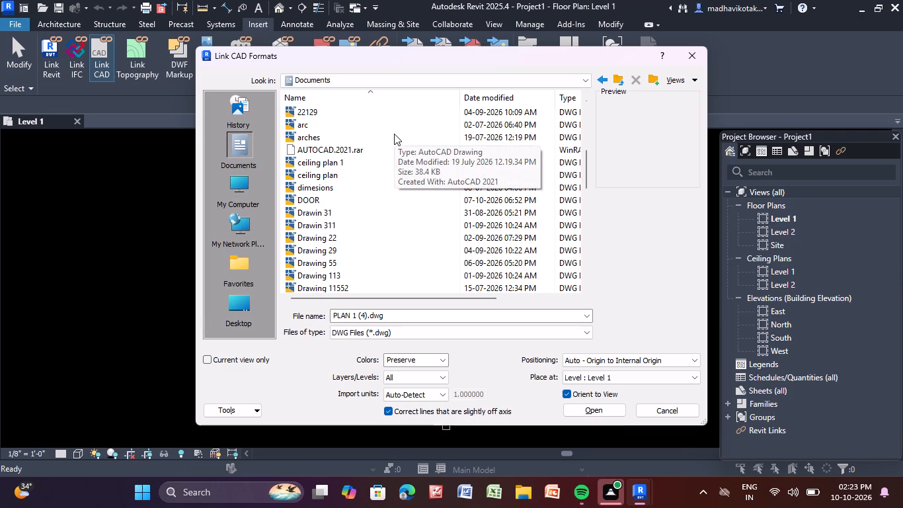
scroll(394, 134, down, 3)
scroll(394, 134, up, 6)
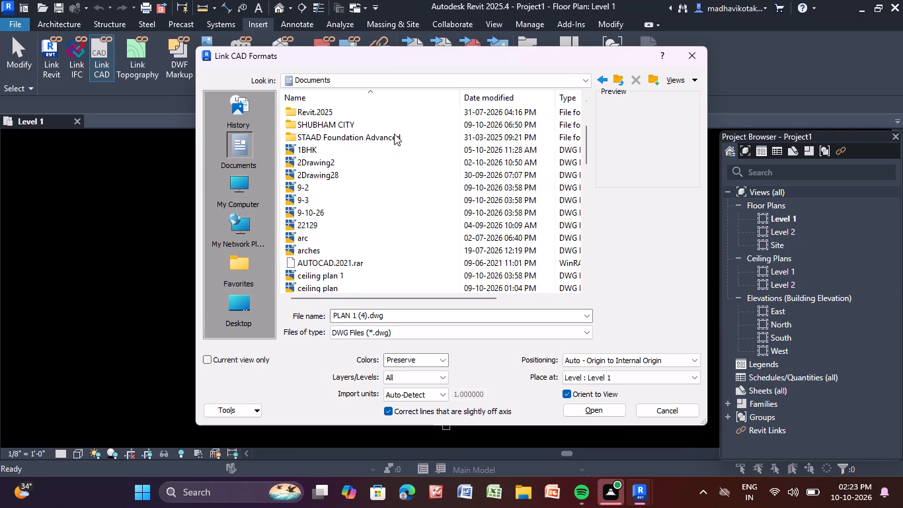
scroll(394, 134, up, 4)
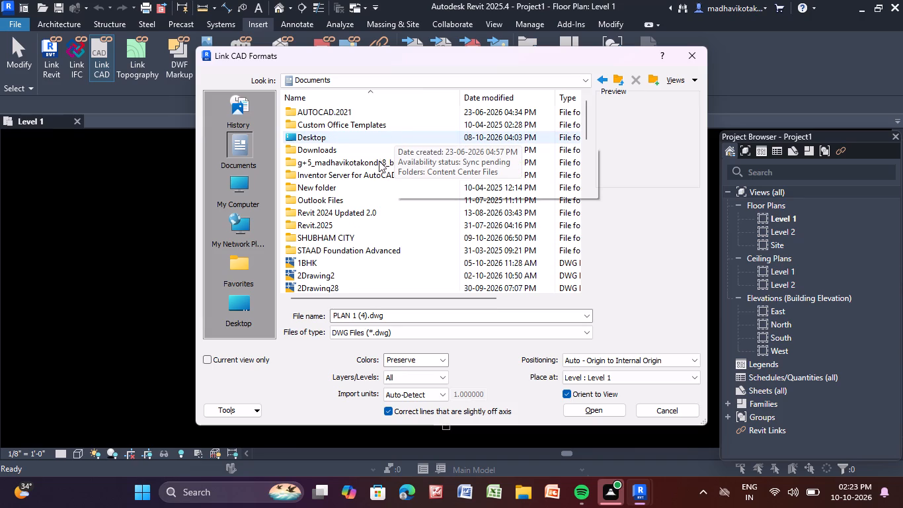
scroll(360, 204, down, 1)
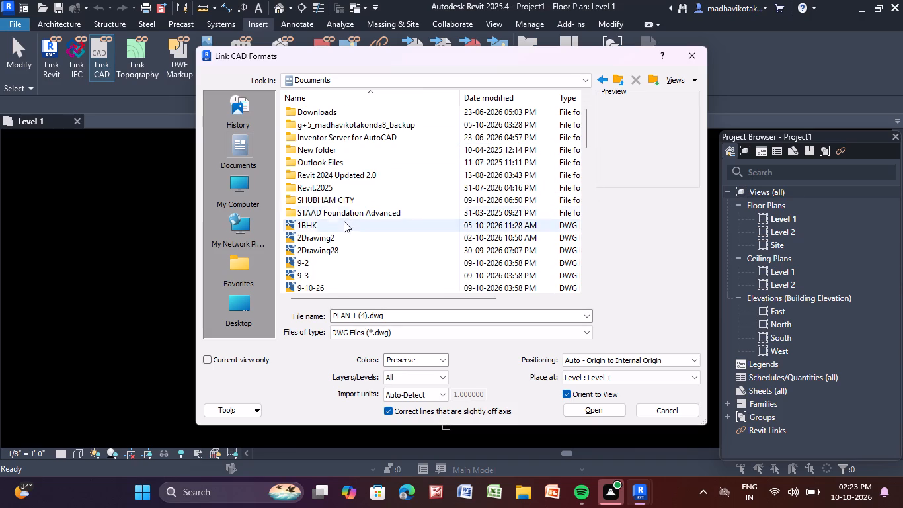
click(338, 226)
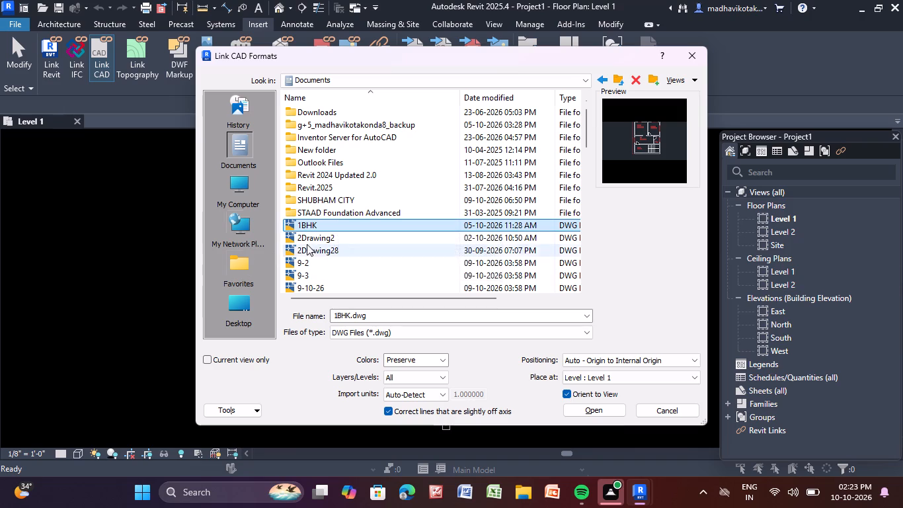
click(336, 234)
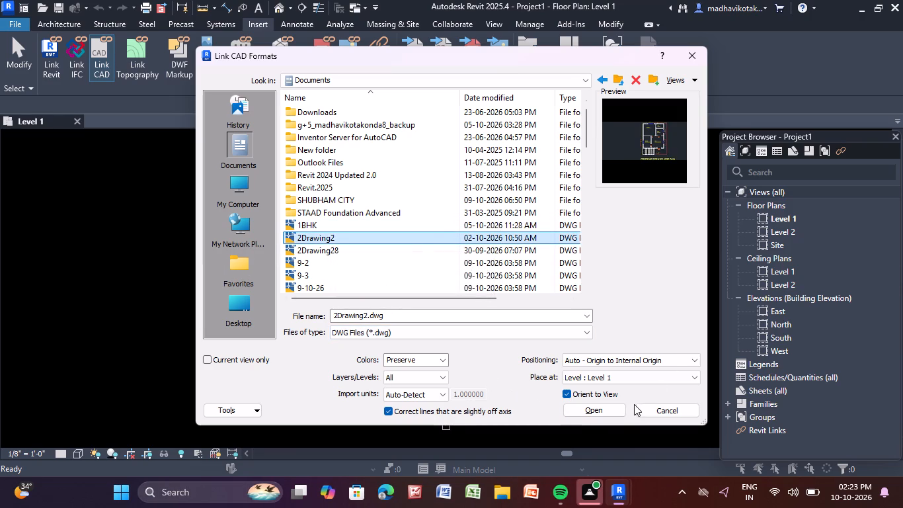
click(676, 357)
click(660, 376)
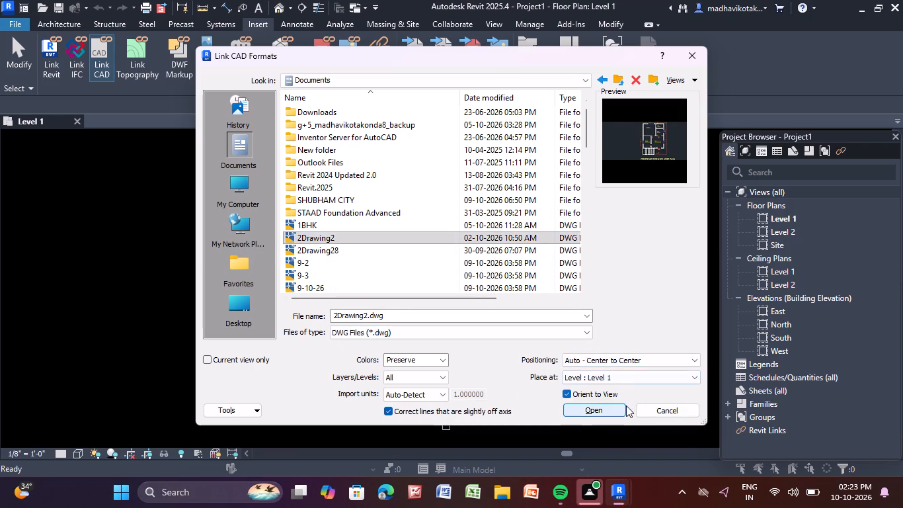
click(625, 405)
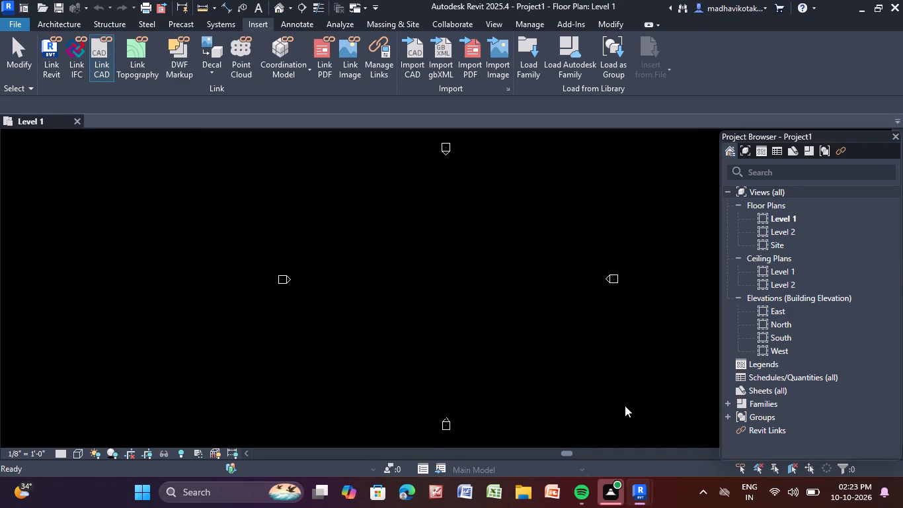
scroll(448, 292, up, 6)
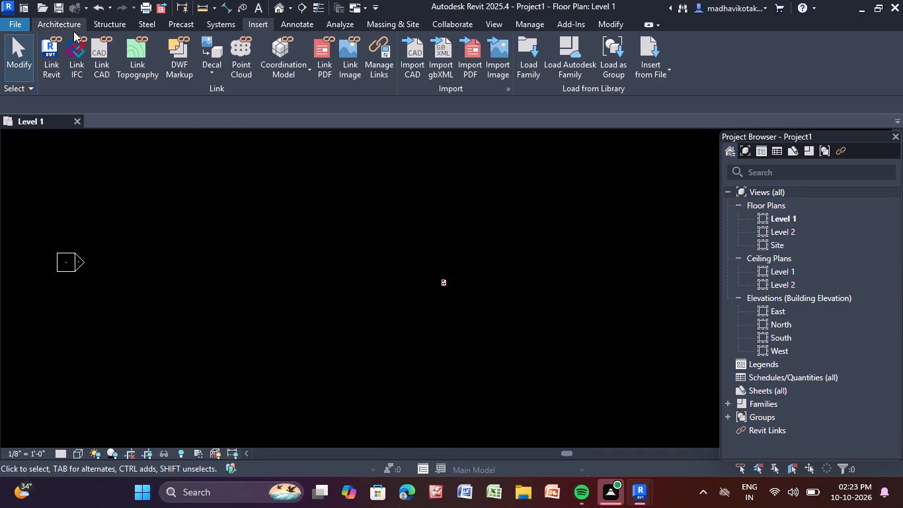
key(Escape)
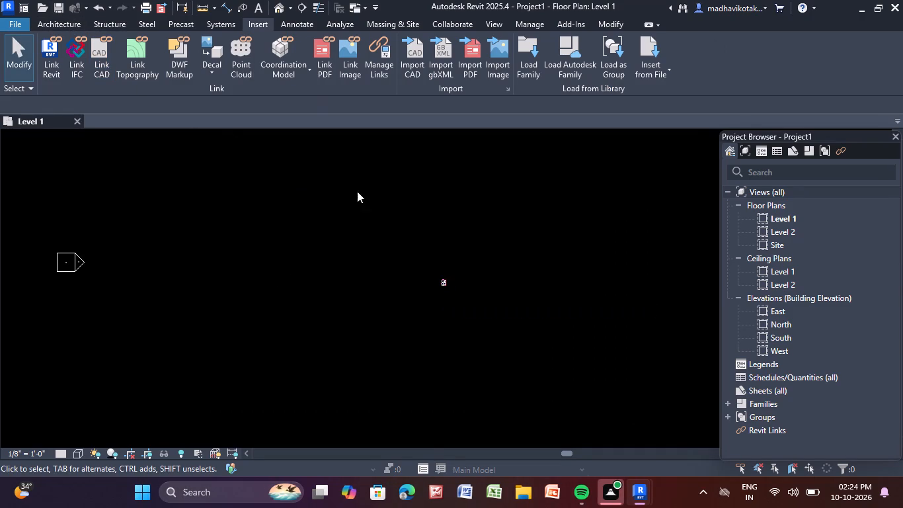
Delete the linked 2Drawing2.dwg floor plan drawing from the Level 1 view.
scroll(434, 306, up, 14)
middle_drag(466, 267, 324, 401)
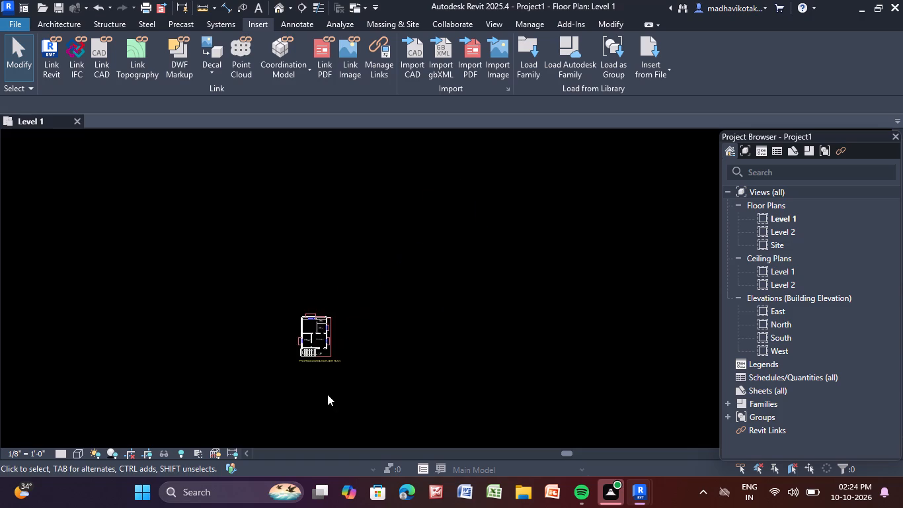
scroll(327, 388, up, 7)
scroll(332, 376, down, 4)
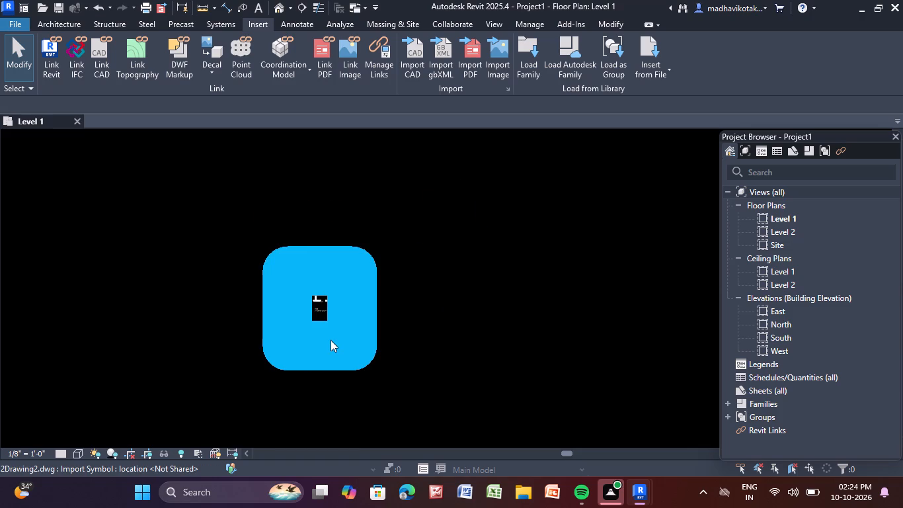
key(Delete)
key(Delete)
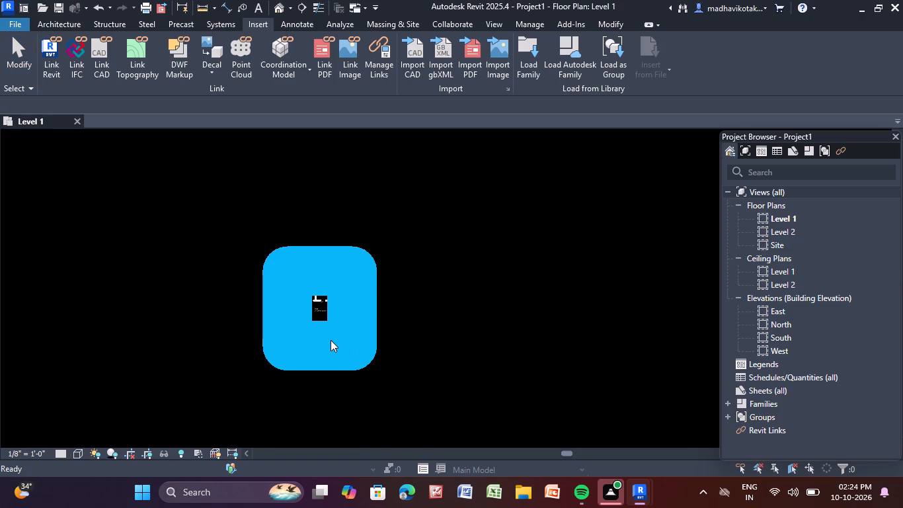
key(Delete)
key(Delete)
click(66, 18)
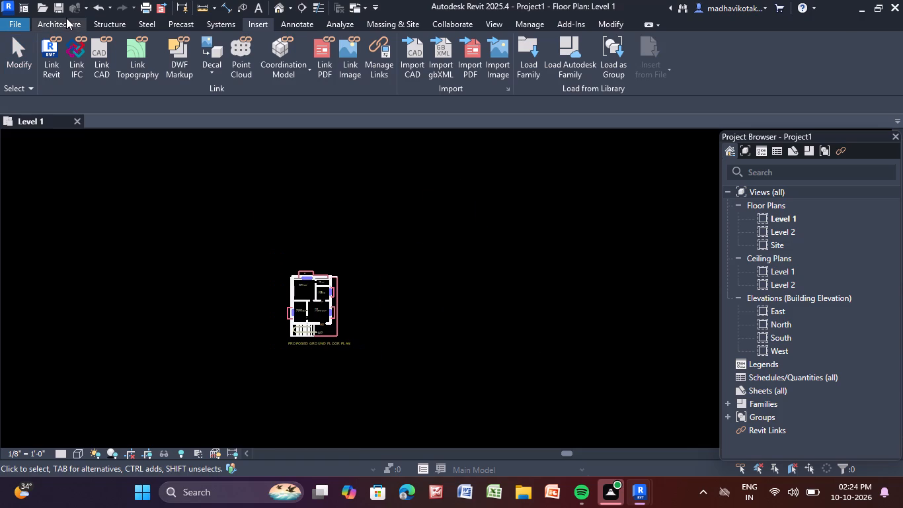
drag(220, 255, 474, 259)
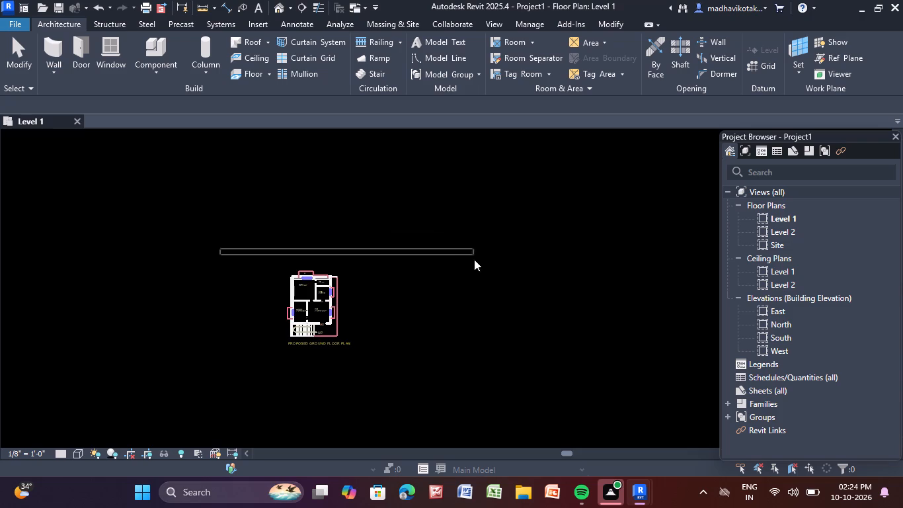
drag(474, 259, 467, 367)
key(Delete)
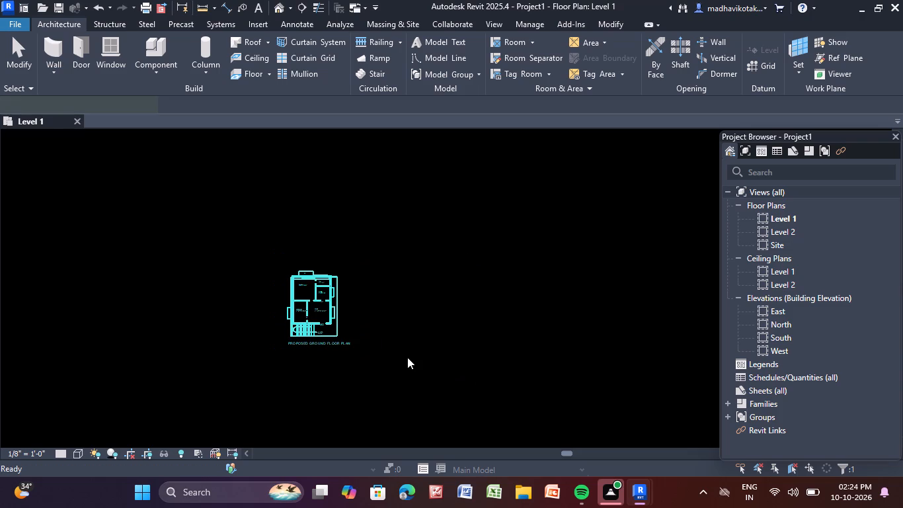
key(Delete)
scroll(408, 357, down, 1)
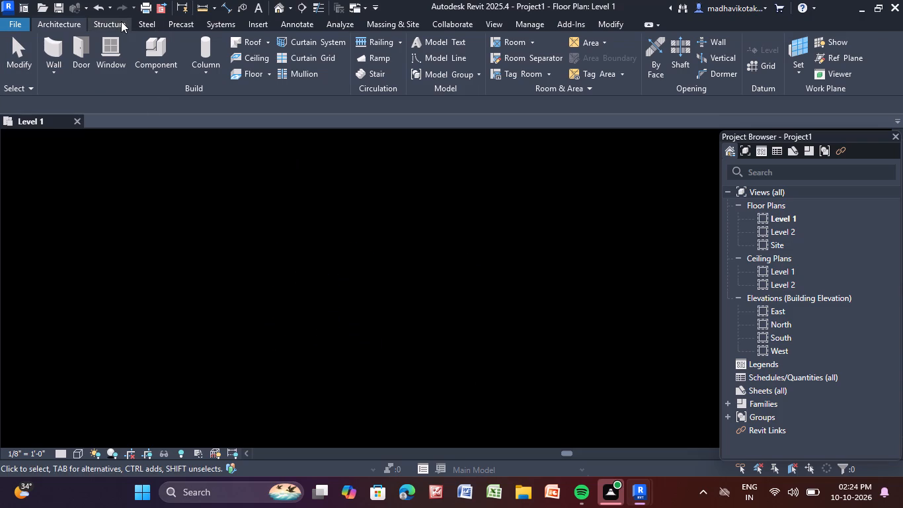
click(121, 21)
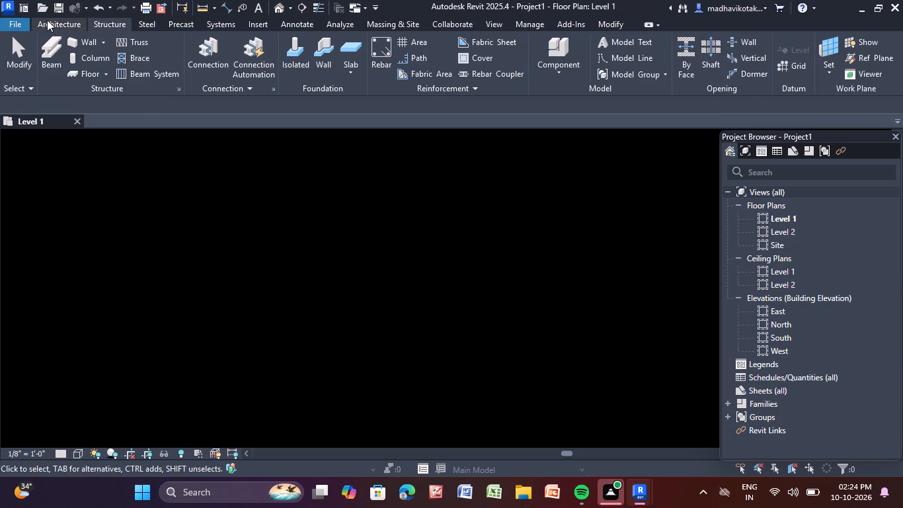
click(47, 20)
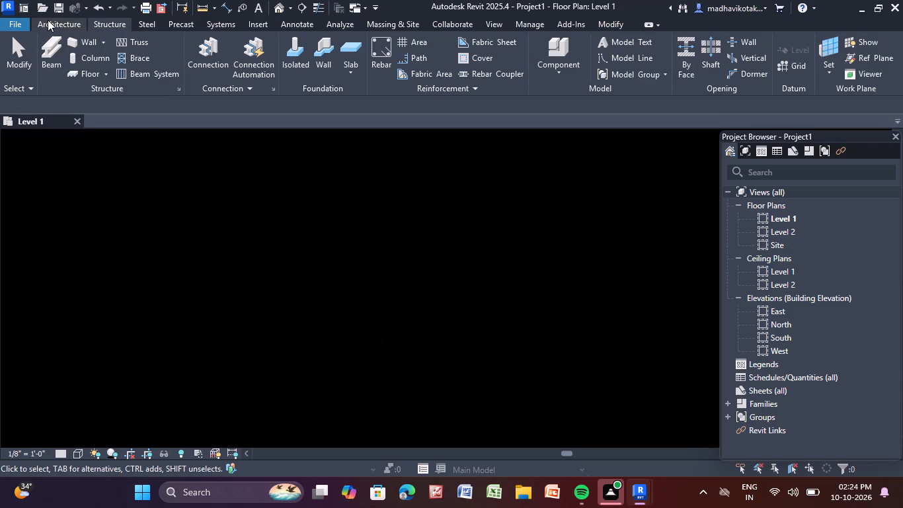
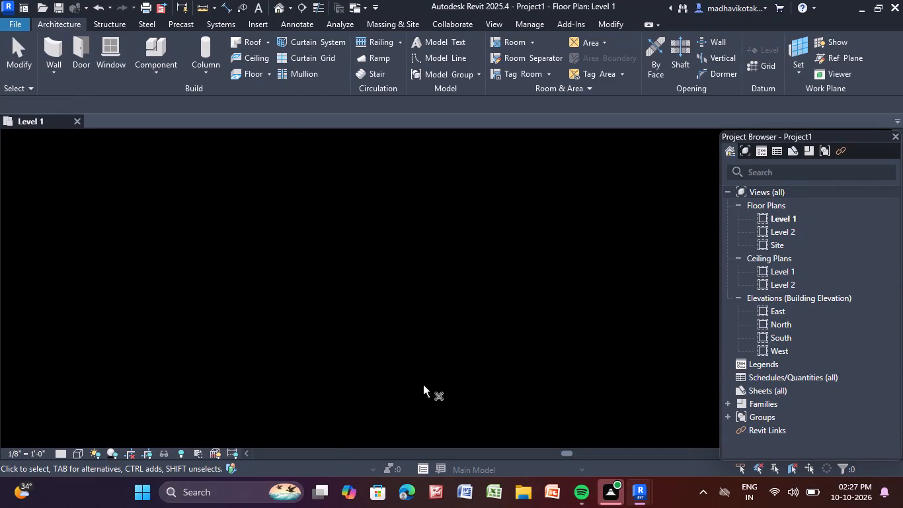
Find WhatsApp through the Windows search and launch it.
click(212, 486)
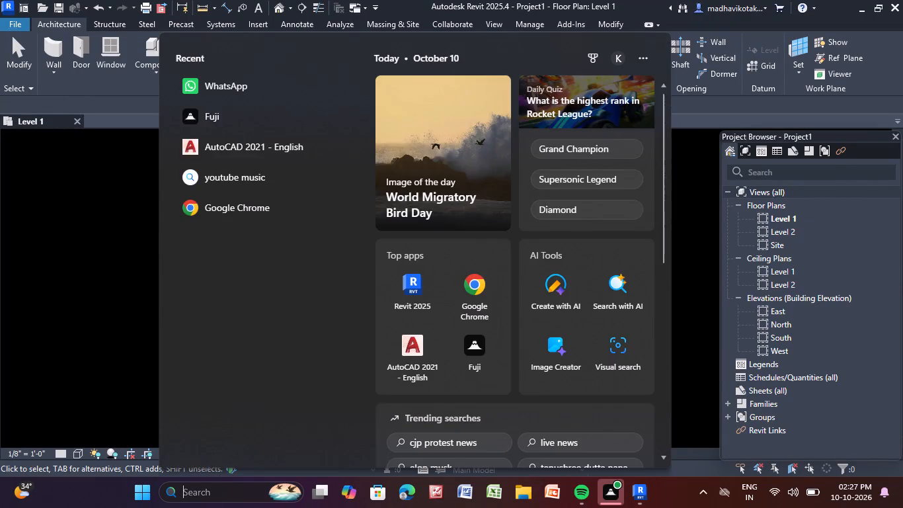
key(w)
click(285, 127)
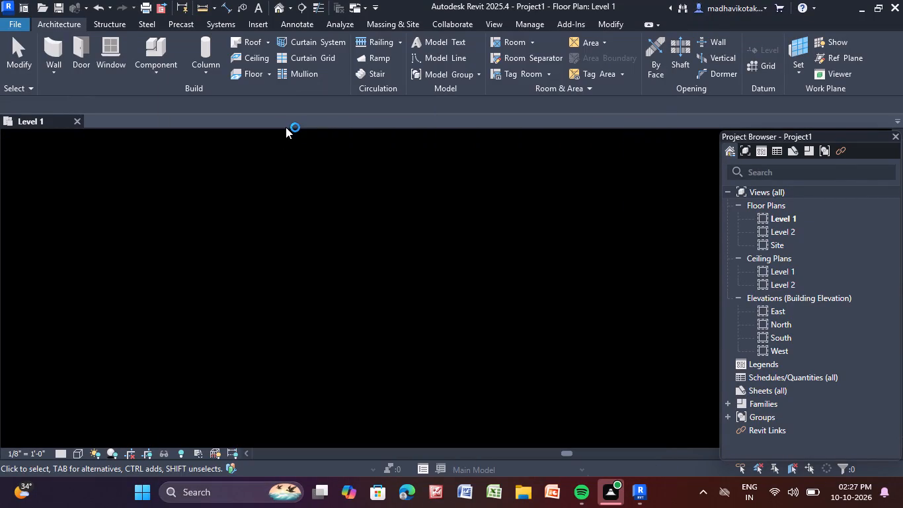
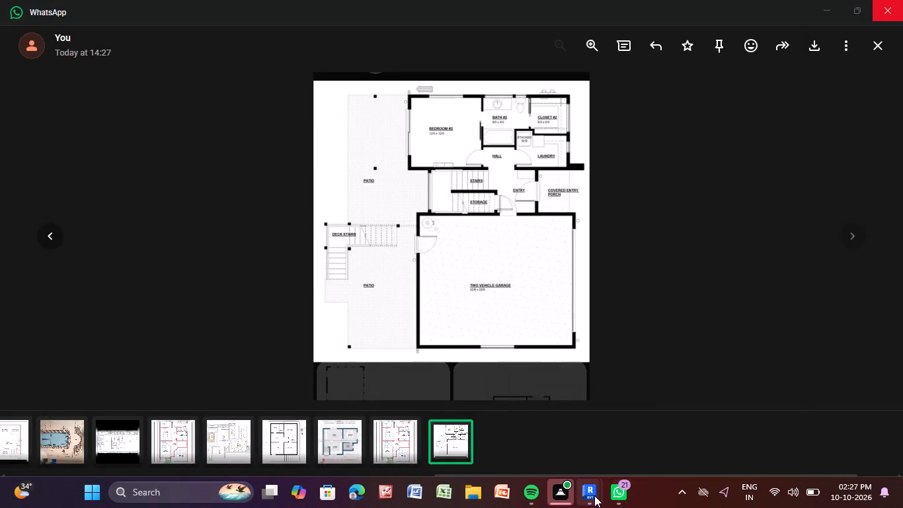
Switch to the Project1 window in Revit and display the view properties of the Level 1 floor plan.
click(594, 495)
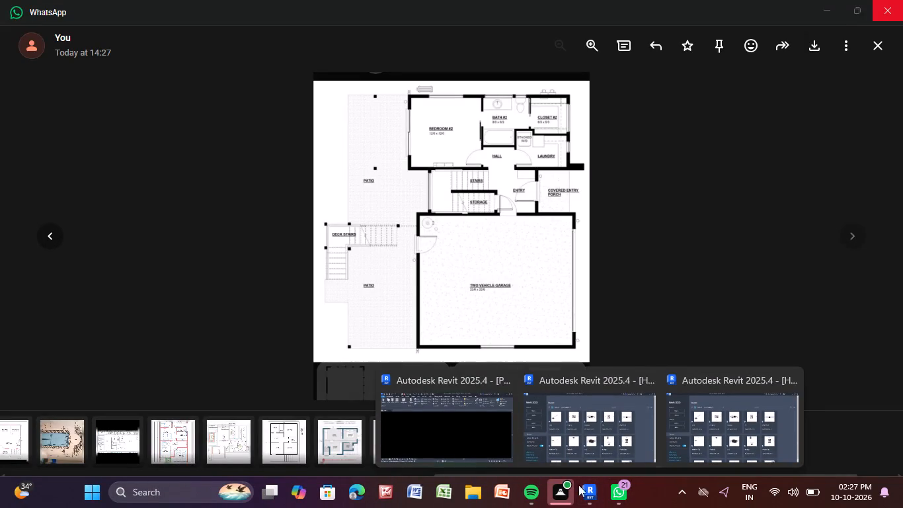
click(464, 420)
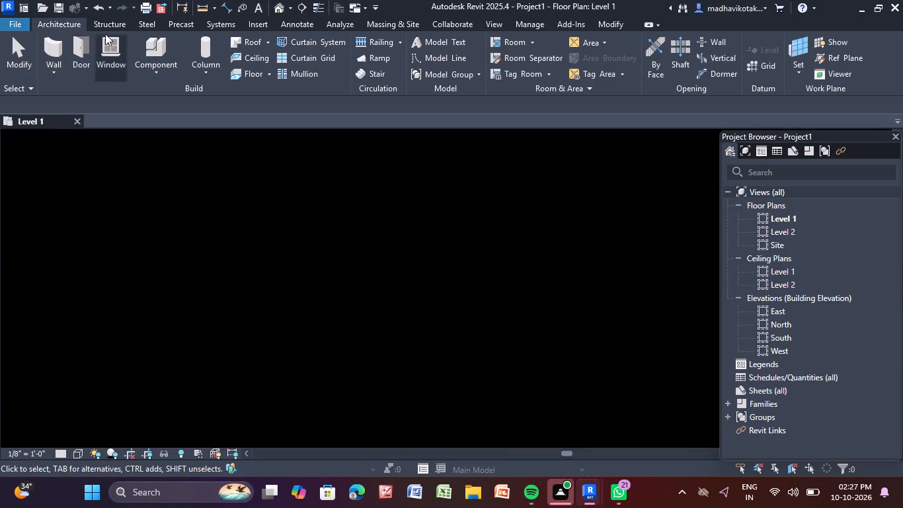
right_click(85, 208)
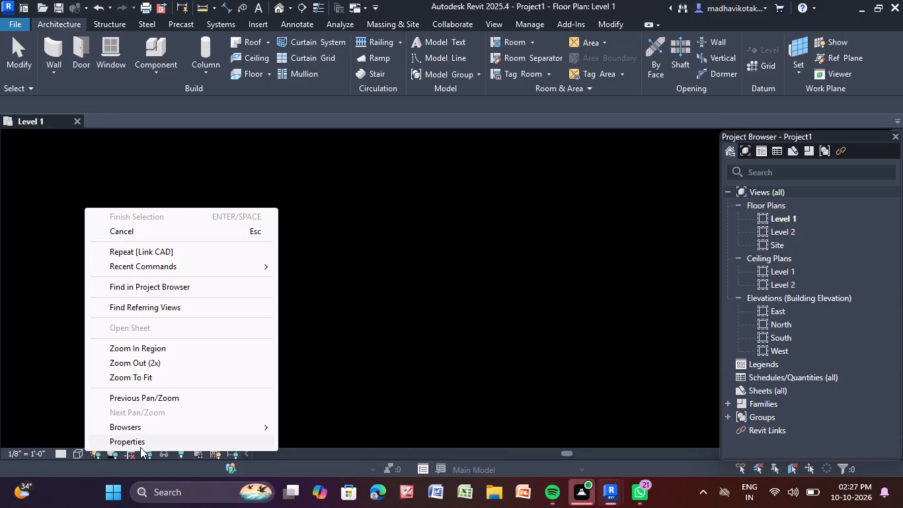
click(144, 442)
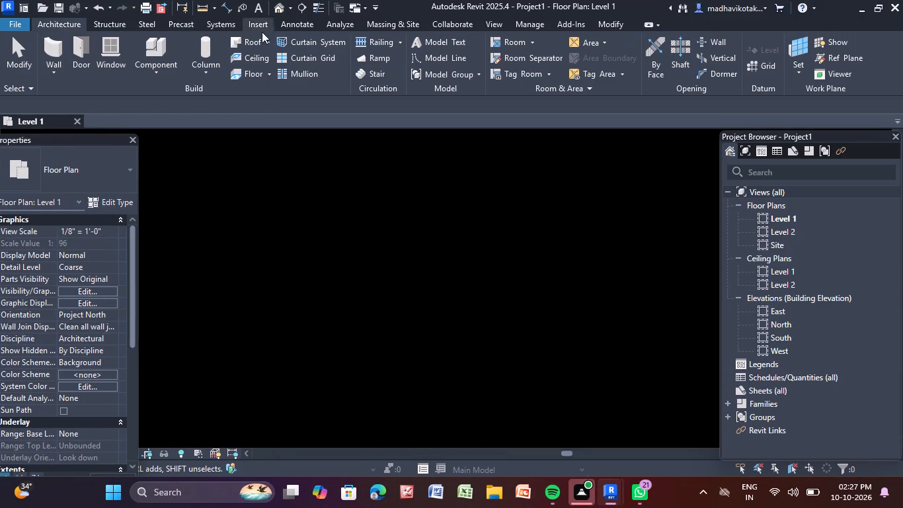
Start Link CAD and look through the Documents and Downloads folders for a DWG drawing of the floor plan.
click(255, 28)
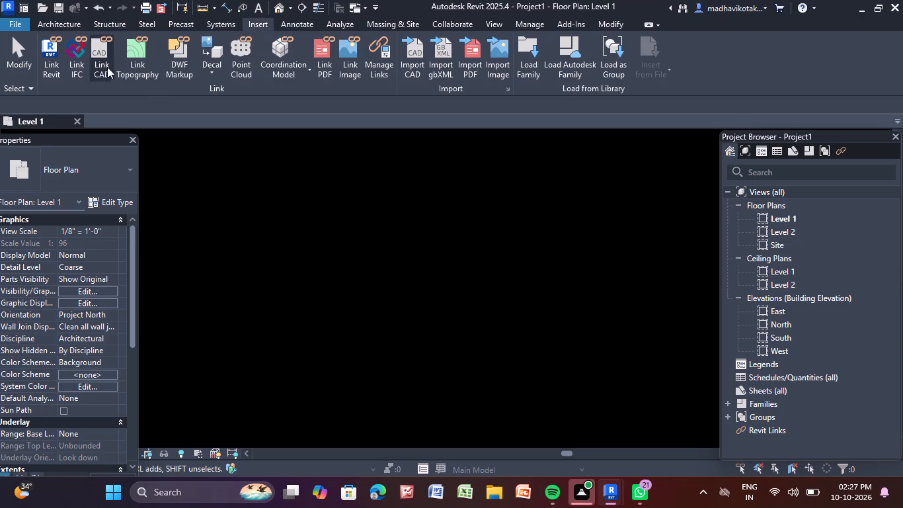
click(97, 52)
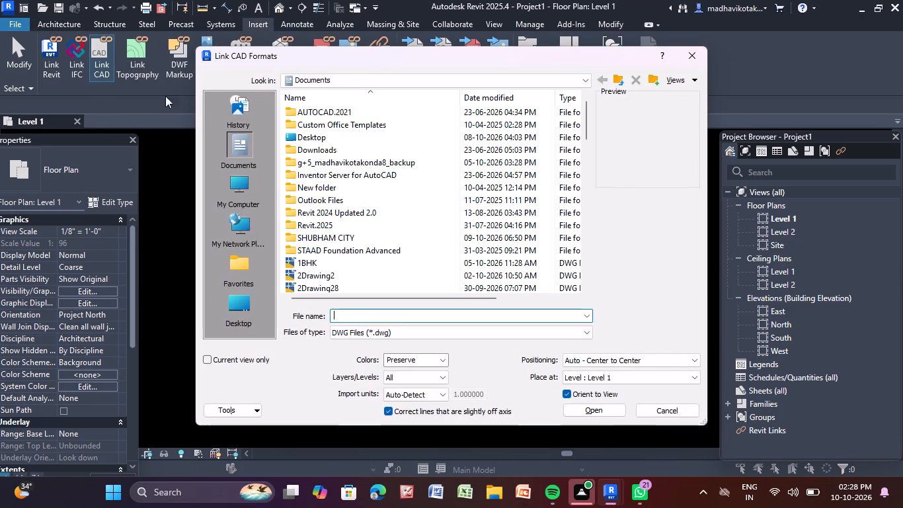
scroll(372, 138, up, 2)
click(356, 154)
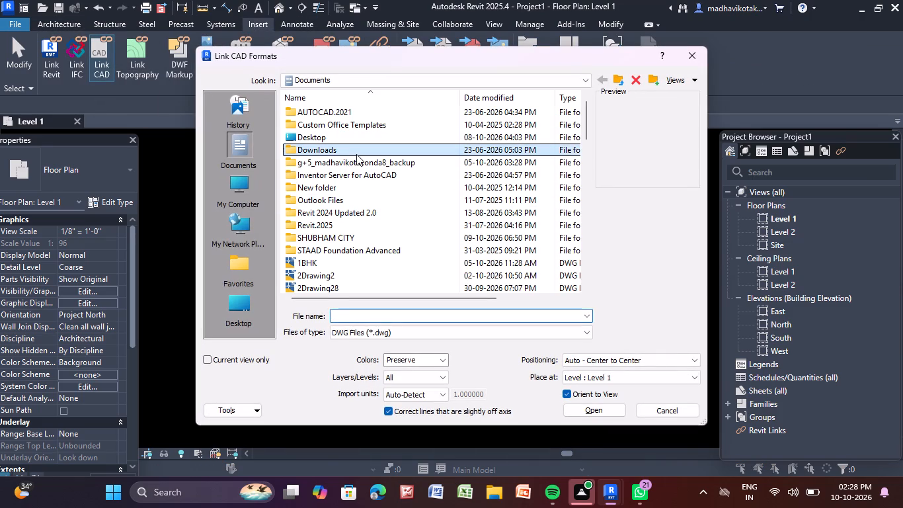
double_click(356, 154)
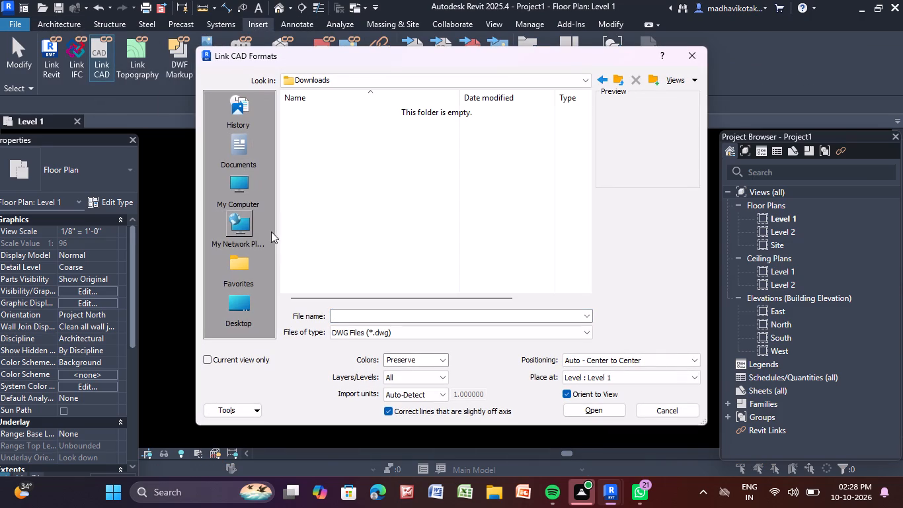
double_click(244, 151)
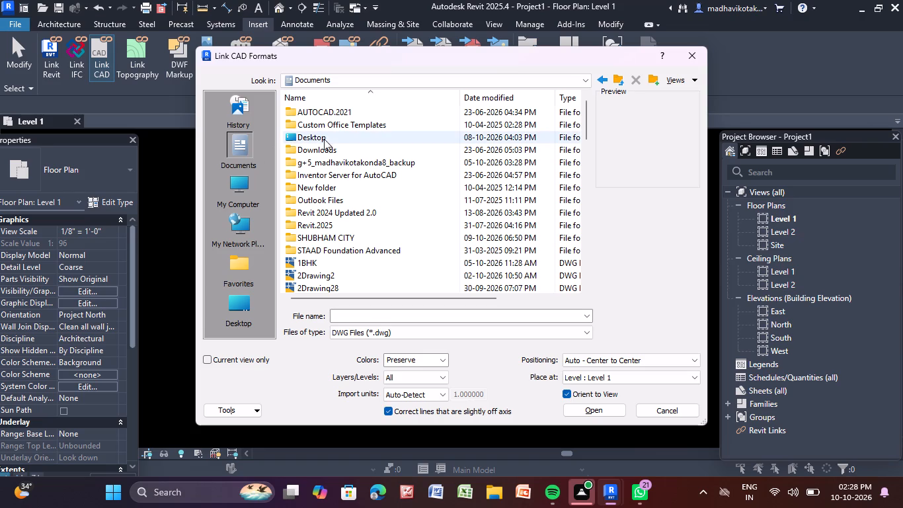
double_click(324, 147)
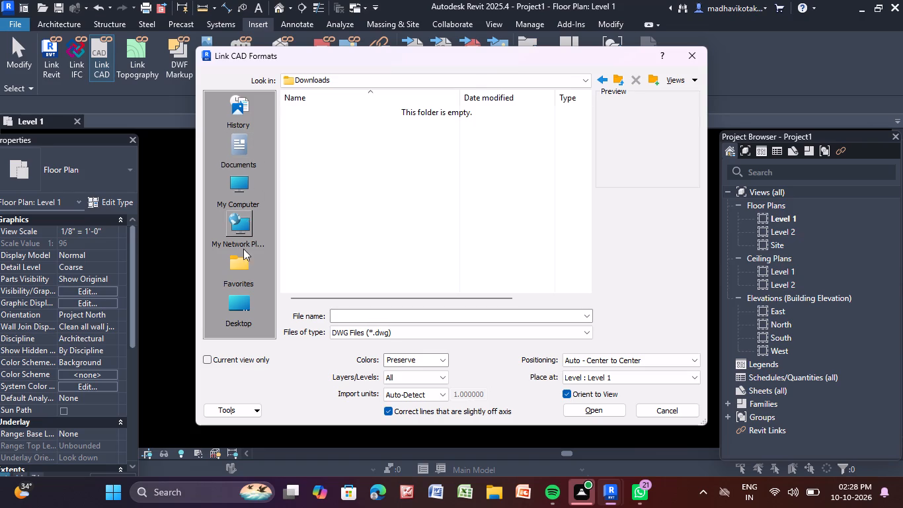
double_click(237, 307)
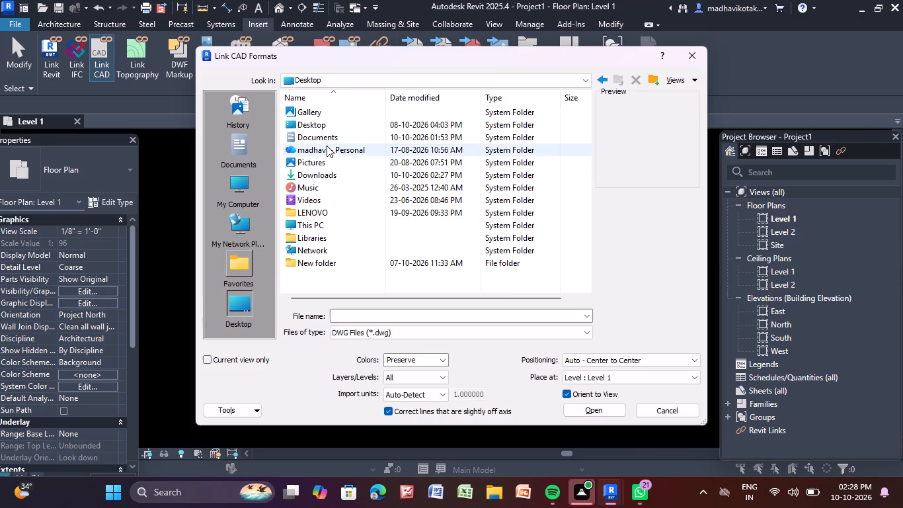
double_click(324, 176)
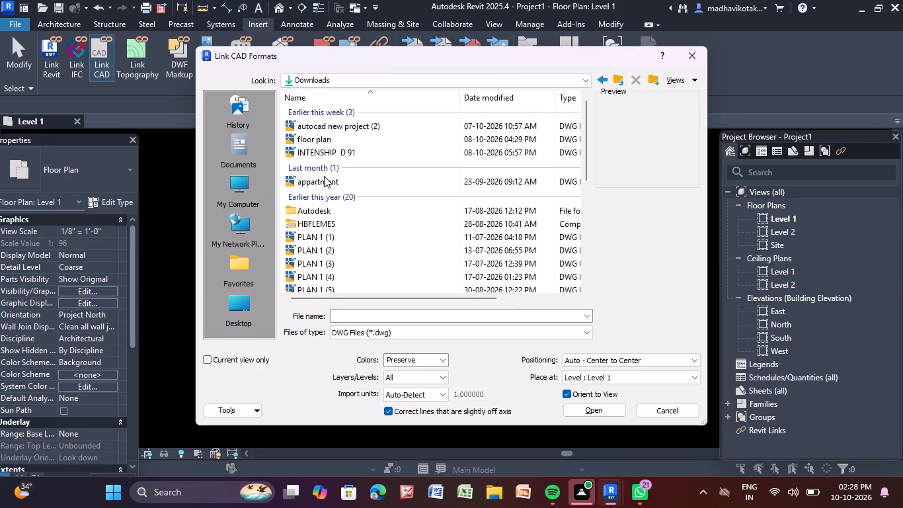
scroll(324, 176, up, 5)
scroll(324, 176, down, 5)
scroll(324, 176, up, 12)
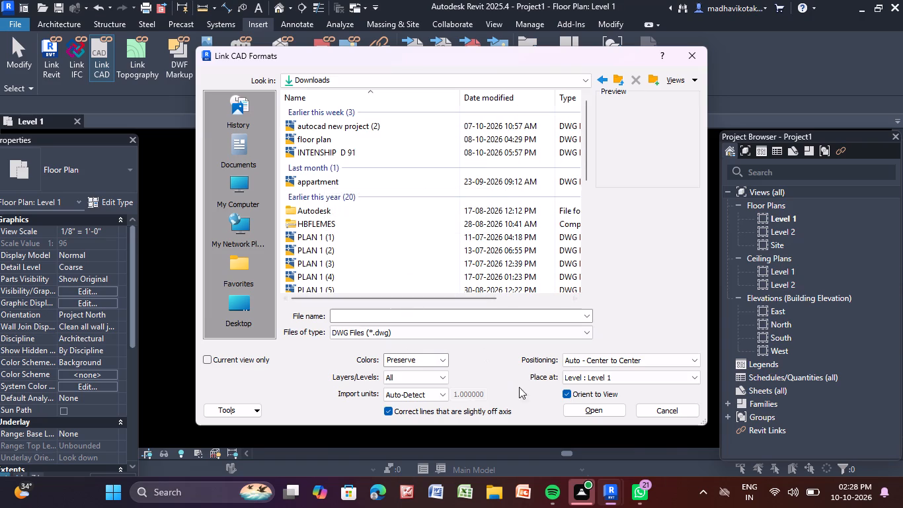
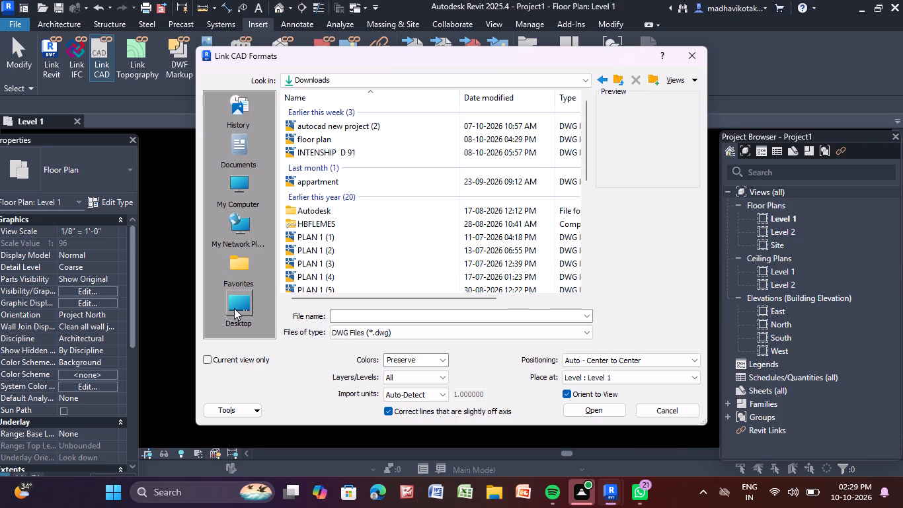
Browse from the Desktop location to the Downloads folder and look through it for the floor plan's DWG drawing.
scroll(234, 308, up, 3)
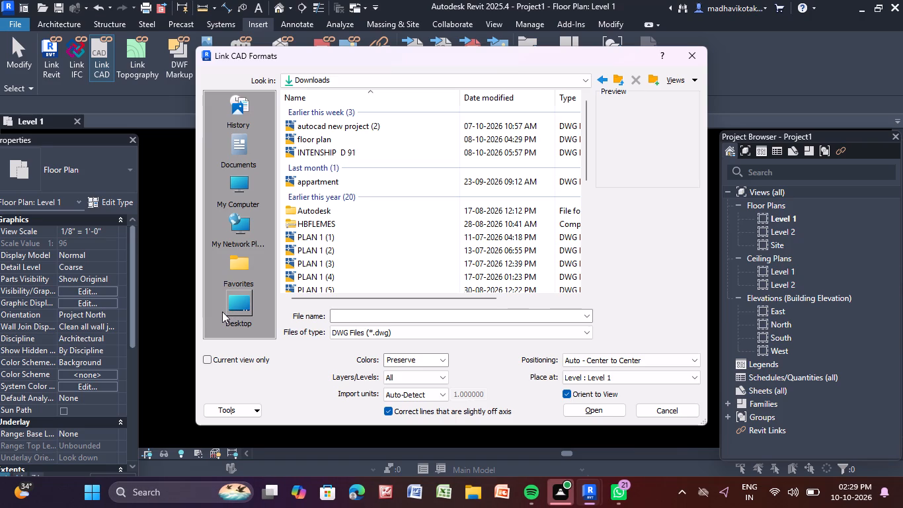
double_click(235, 309)
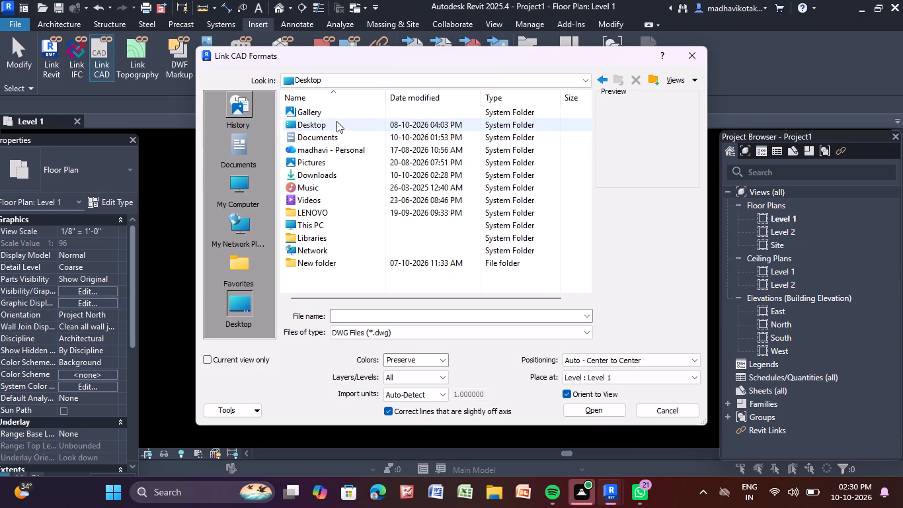
click(311, 172)
double_click(311, 172)
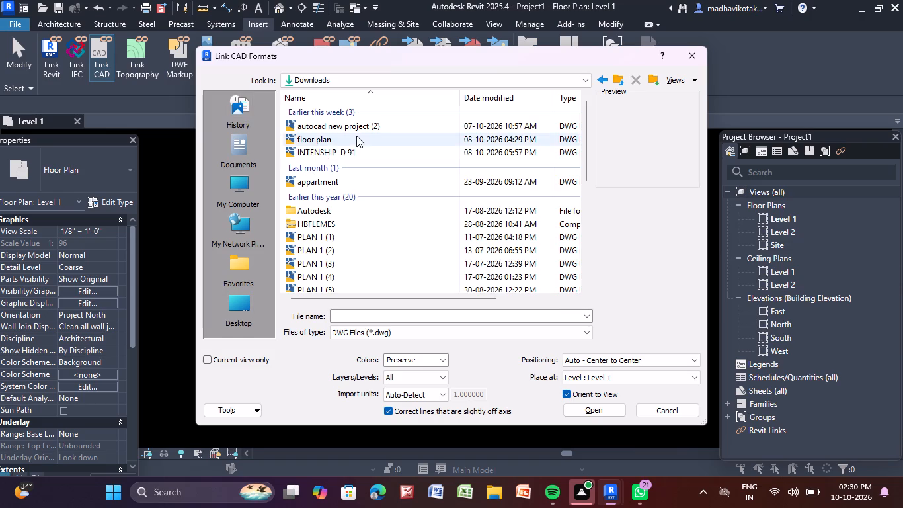
scroll(372, 206, down, 11)
scroll(369, 229, up, 12)
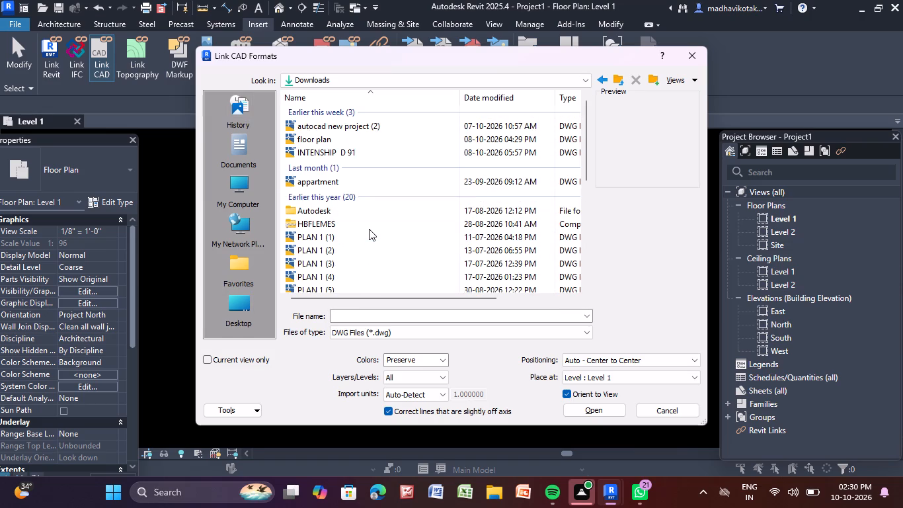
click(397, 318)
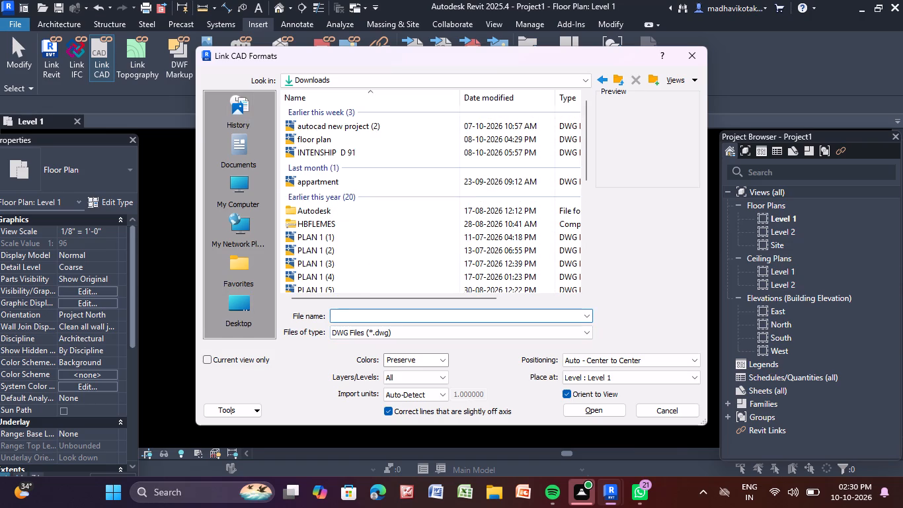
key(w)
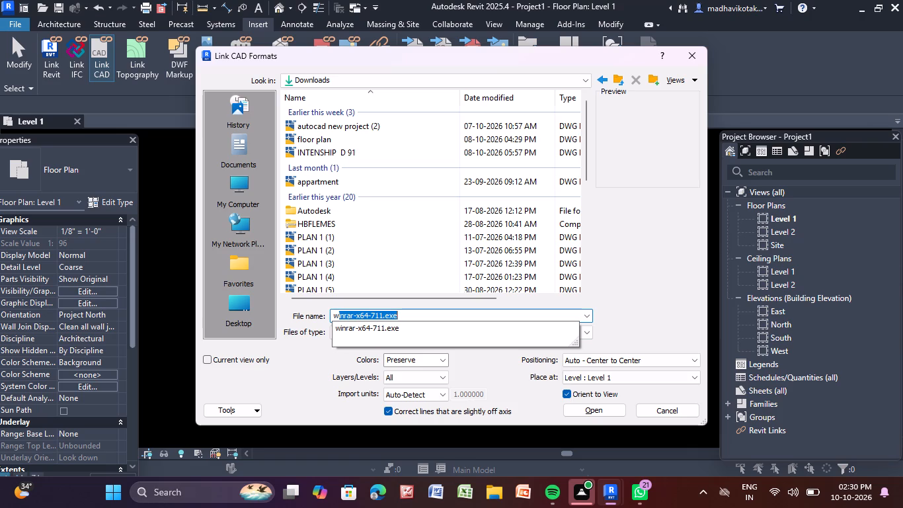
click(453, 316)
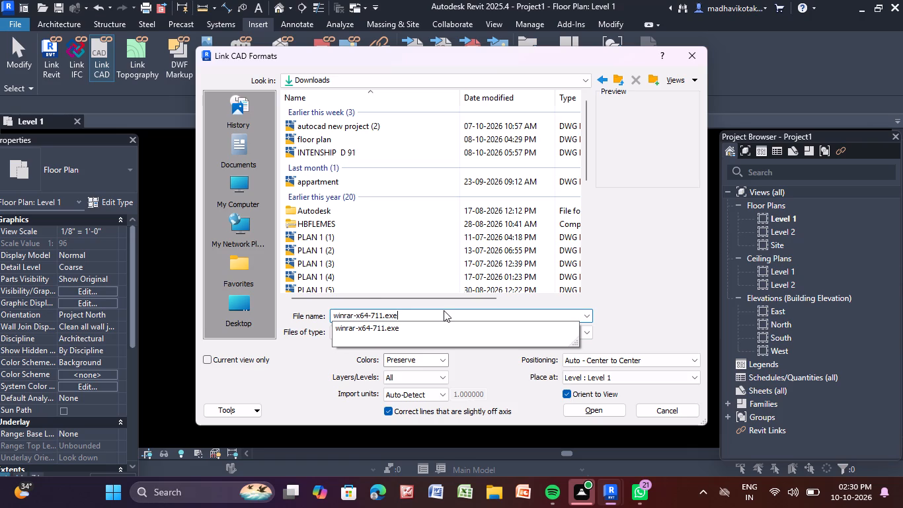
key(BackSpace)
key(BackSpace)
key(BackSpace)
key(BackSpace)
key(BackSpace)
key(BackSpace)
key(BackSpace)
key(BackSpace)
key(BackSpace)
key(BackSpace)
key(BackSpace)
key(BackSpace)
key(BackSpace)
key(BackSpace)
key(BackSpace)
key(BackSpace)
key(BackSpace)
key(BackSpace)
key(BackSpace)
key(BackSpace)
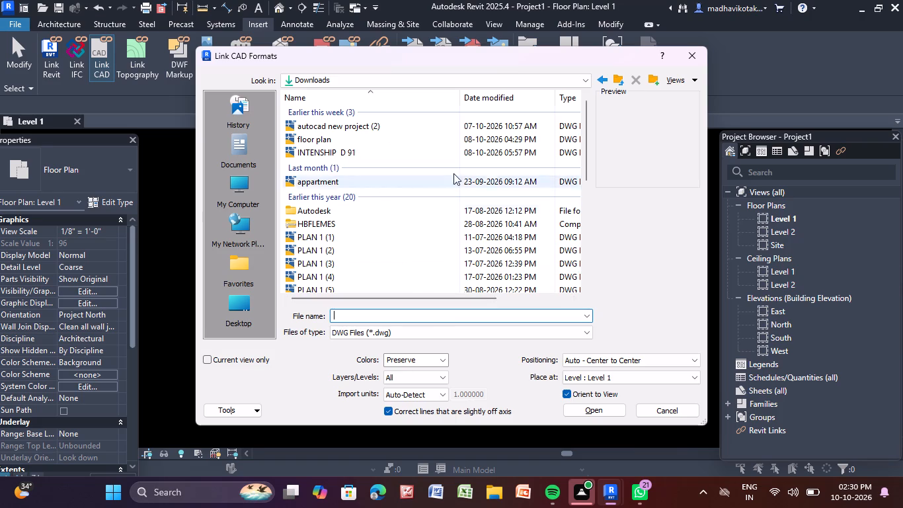
Look through the Documents, Desktop and Downloads locations again for the DWG drawing of the floor plan.
right_click(471, 168)
scroll(434, 165, up, 4)
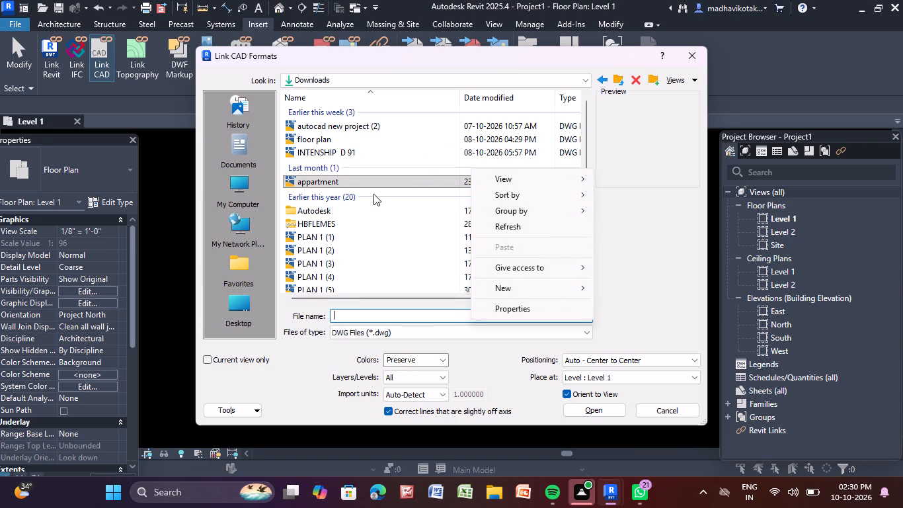
scroll(335, 261, down, 3)
scroll(378, 178, up, 3)
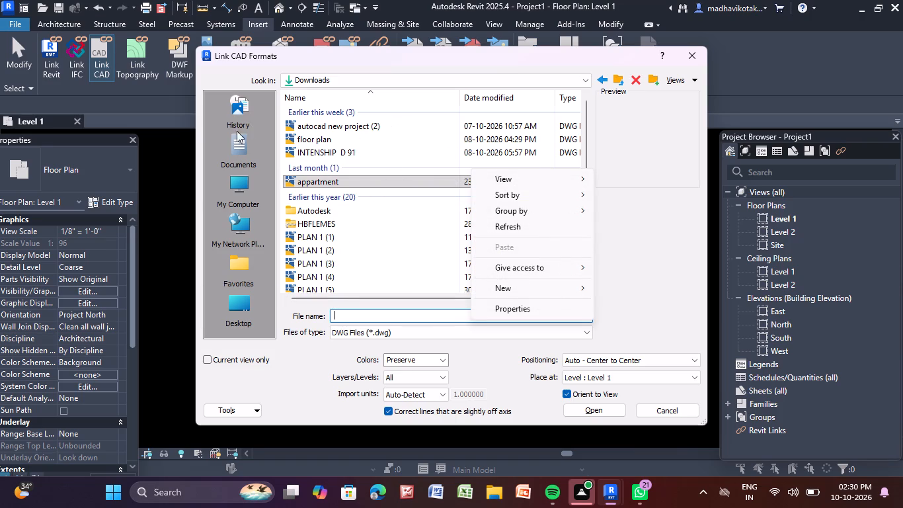
click(231, 144)
click(236, 147)
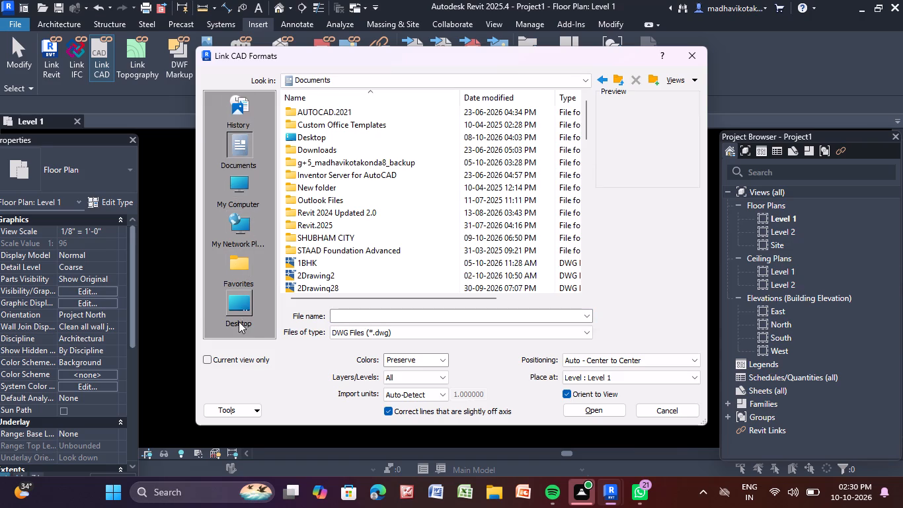
double_click(236, 323)
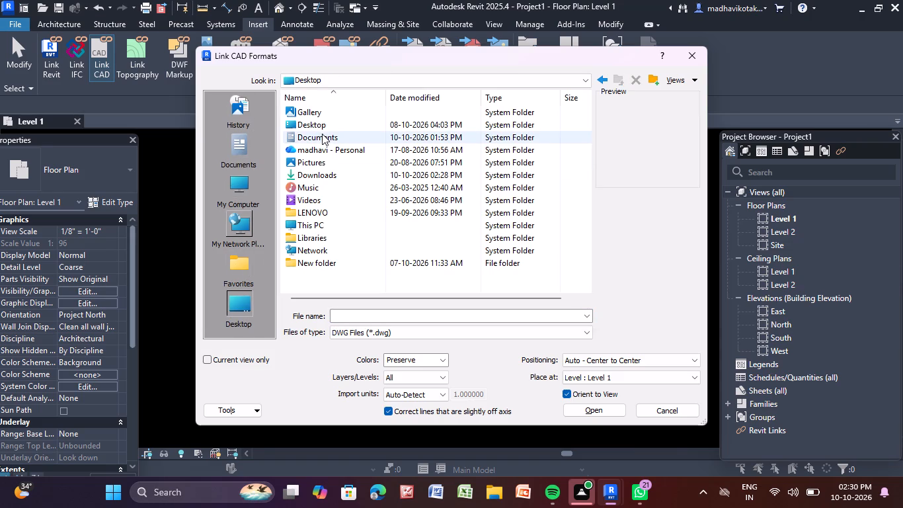
double_click(313, 180)
scroll(313, 180, up, 1)
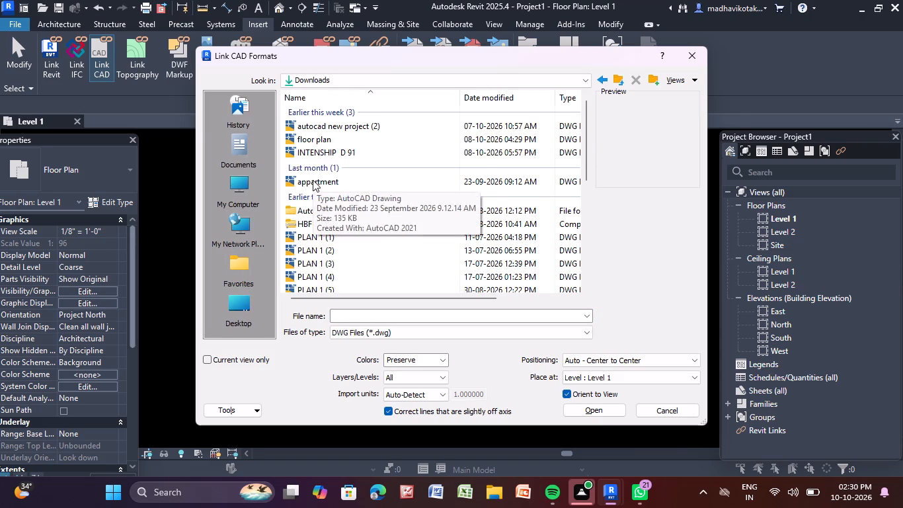
scroll(313, 180, up, 1)
scroll(313, 180, down, 6)
scroll(313, 180, up, 12)
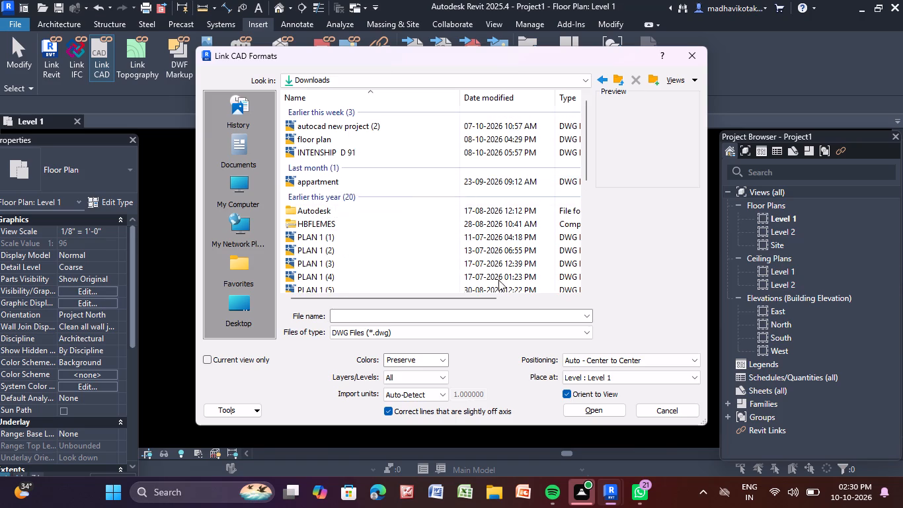
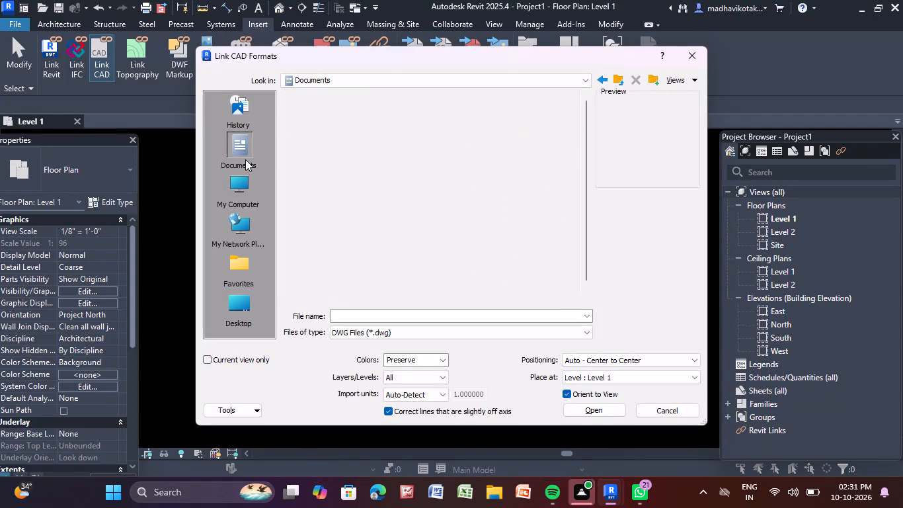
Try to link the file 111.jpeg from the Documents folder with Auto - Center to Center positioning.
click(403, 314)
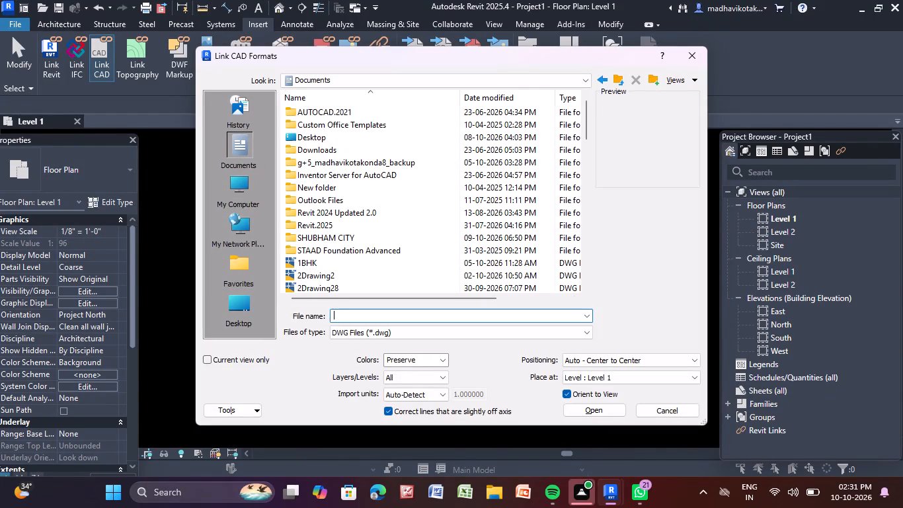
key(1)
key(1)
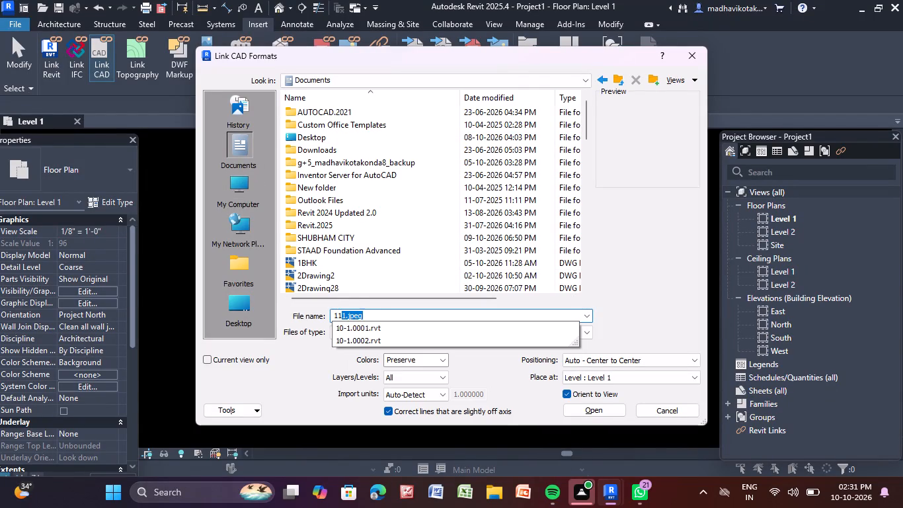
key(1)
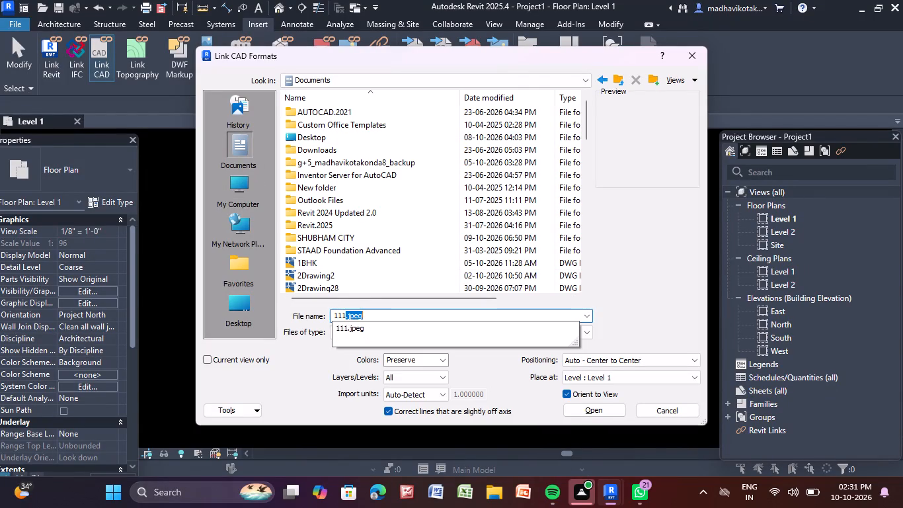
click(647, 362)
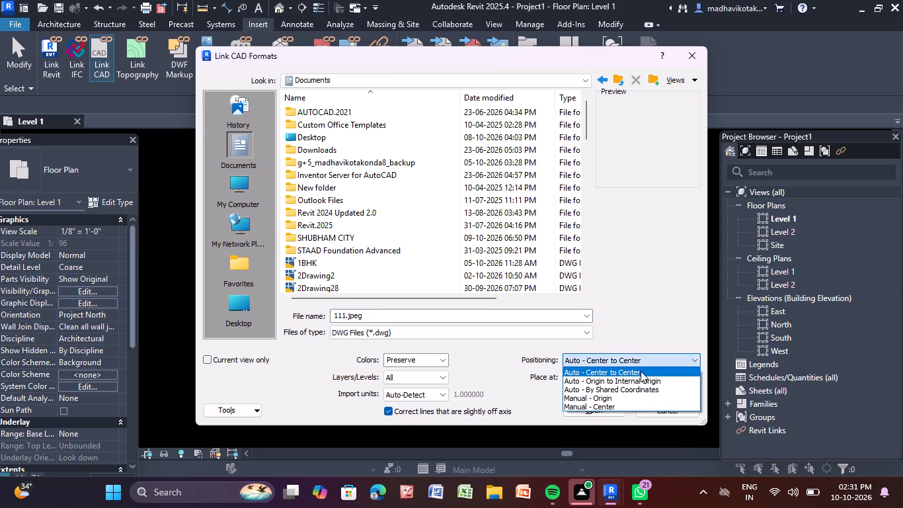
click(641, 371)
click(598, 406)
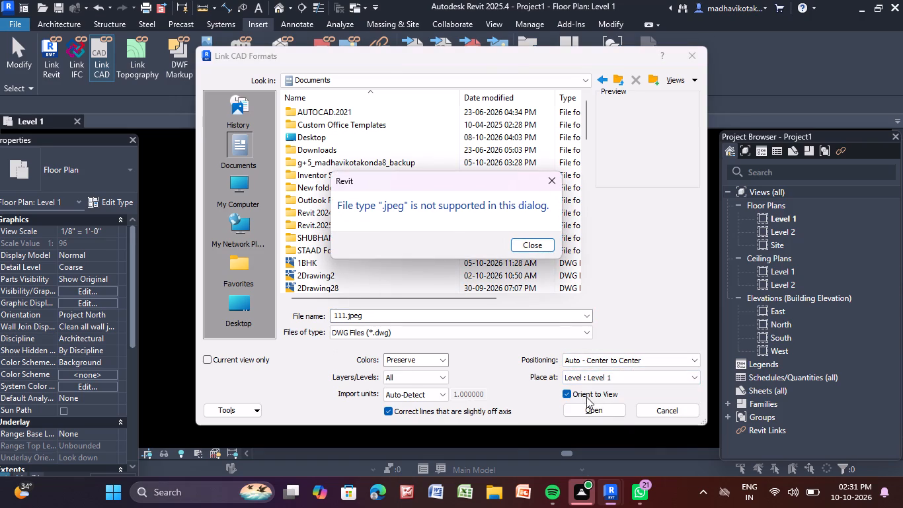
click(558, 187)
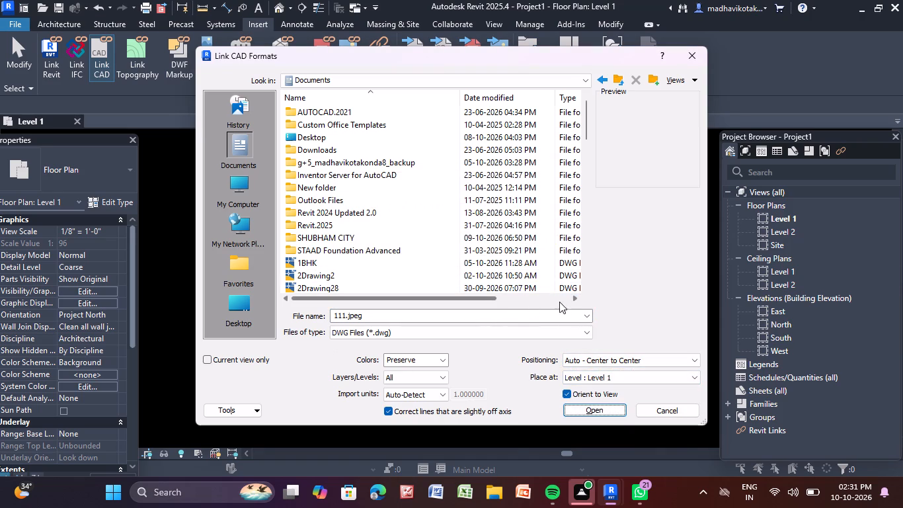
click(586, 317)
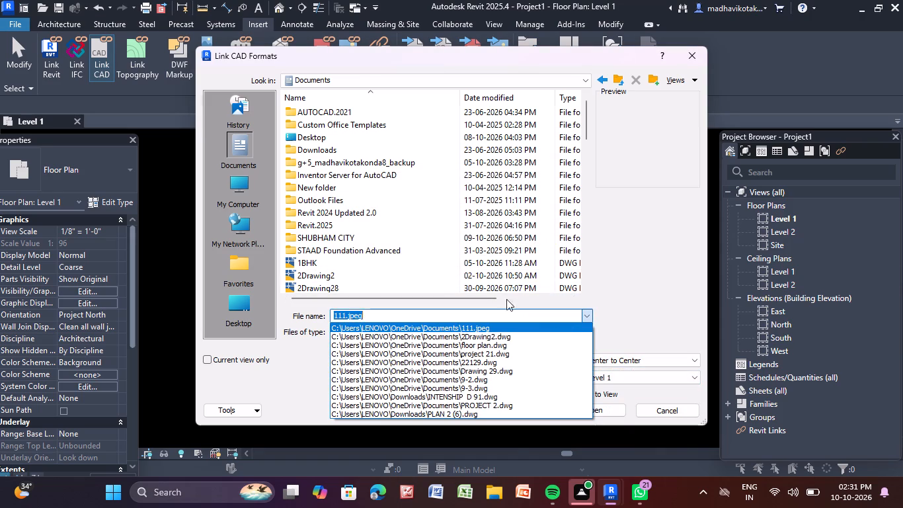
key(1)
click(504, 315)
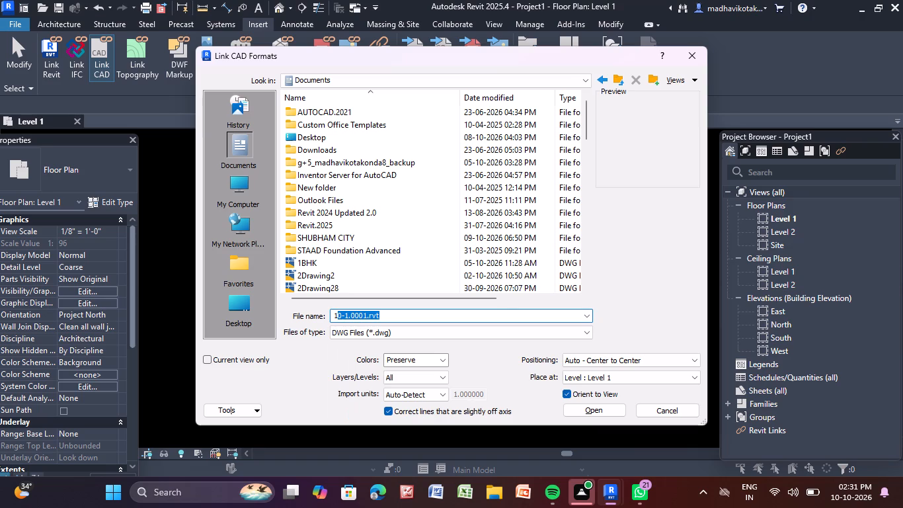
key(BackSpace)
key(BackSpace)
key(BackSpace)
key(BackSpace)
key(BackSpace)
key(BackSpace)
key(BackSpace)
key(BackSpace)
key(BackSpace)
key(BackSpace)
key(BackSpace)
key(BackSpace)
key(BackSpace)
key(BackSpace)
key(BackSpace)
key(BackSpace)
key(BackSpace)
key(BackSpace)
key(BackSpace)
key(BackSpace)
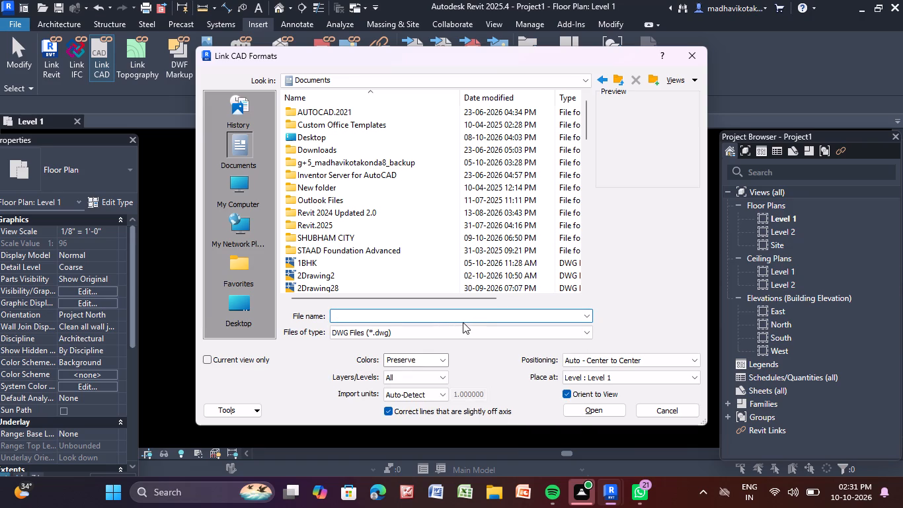
Look through the DWG files in the Documents folder for the reference floor plan.
scroll(412, 257, up, 2)
scroll(407, 241, down, 5)
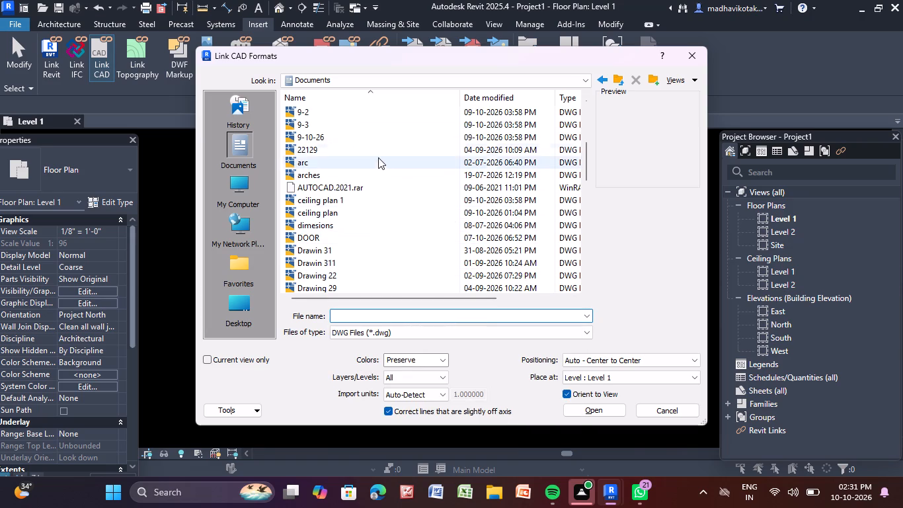
scroll(376, 152, down, 7)
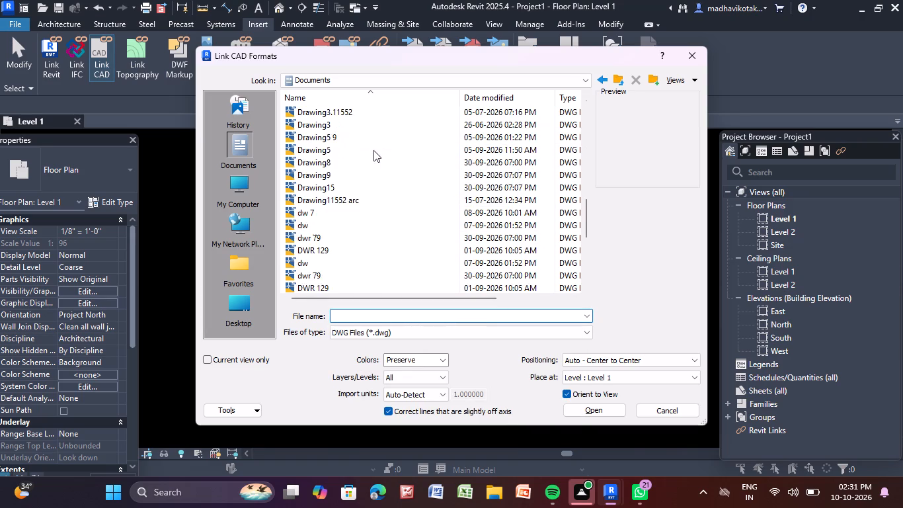
scroll(373, 150, down, 8)
scroll(372, 150, up, 1)
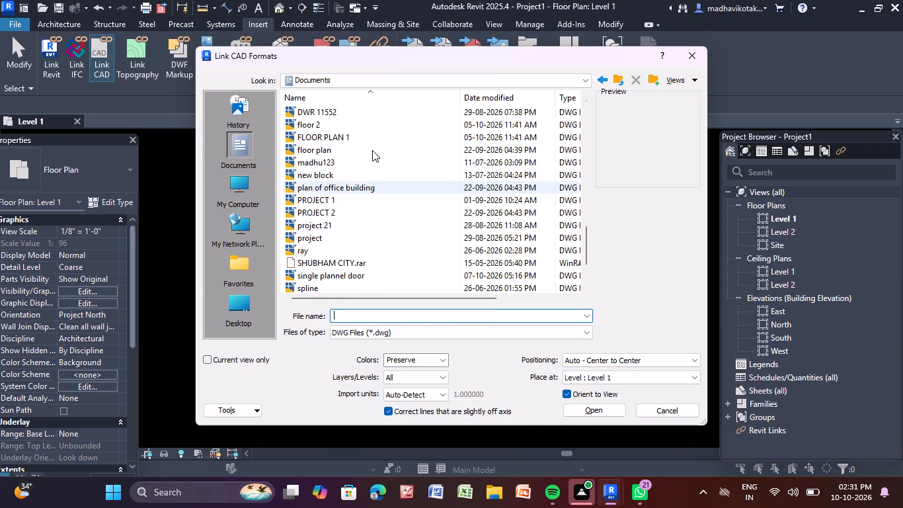
scroll(372, 150, up, 4)
scroll(372, 151, down, 2)
scroll(368, 154, up, 1)
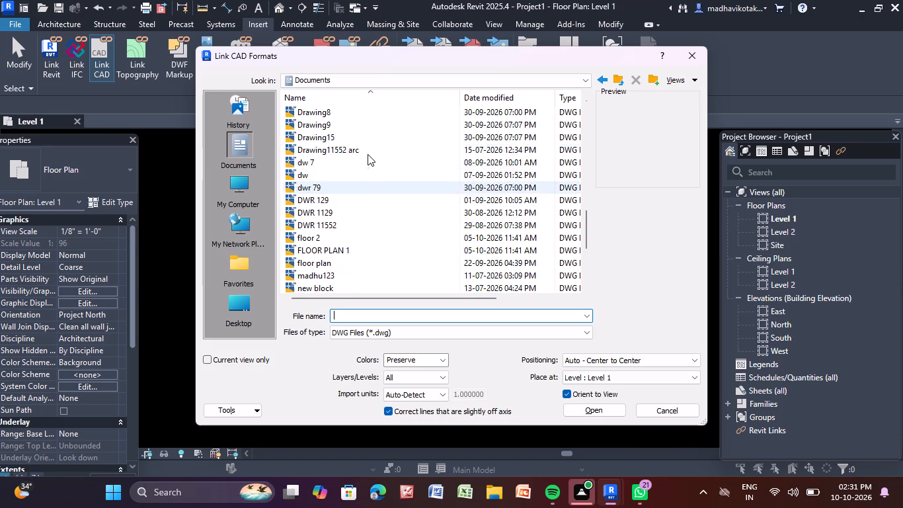
scroll(368, 154, up, 9)
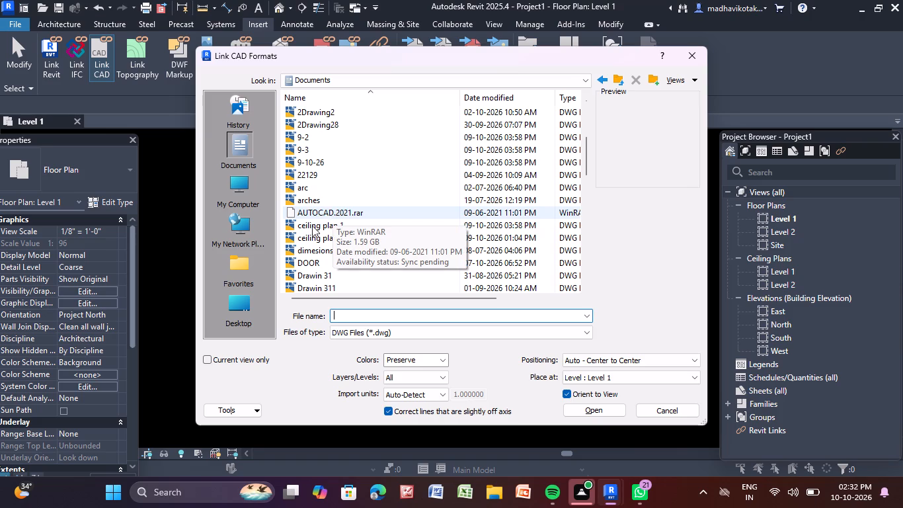
Preview candidate drawings in the Documents folder, including ceiling plan 1, Drawin 31 and plan of office building.
click(317, 224)
click(305, 242)
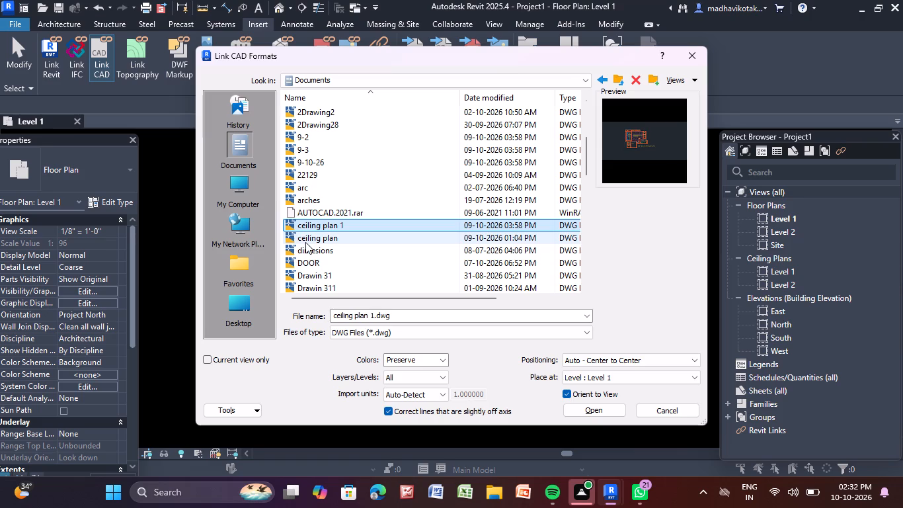
click(303, 253)
click(299, 273)
scroll(312, 238, down, 5)
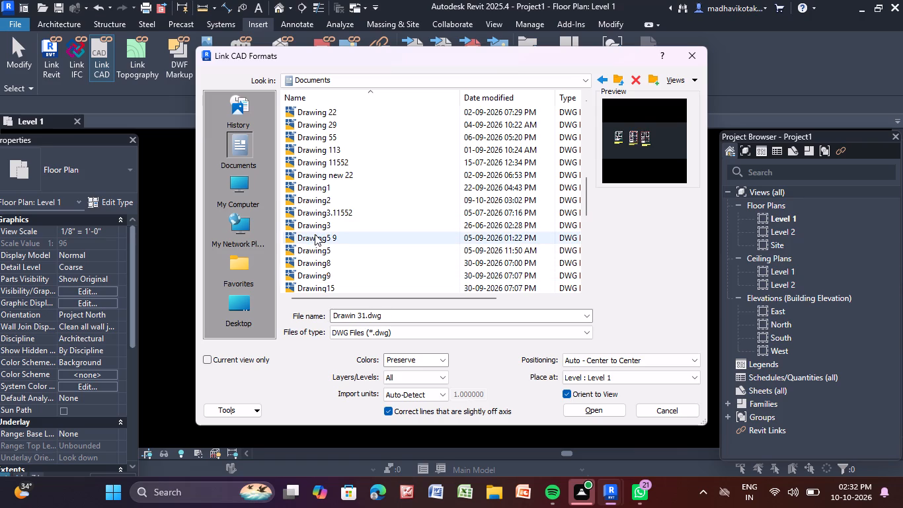
scroll(317, 233, up, 4)
scroll(317, 233, down, 9)
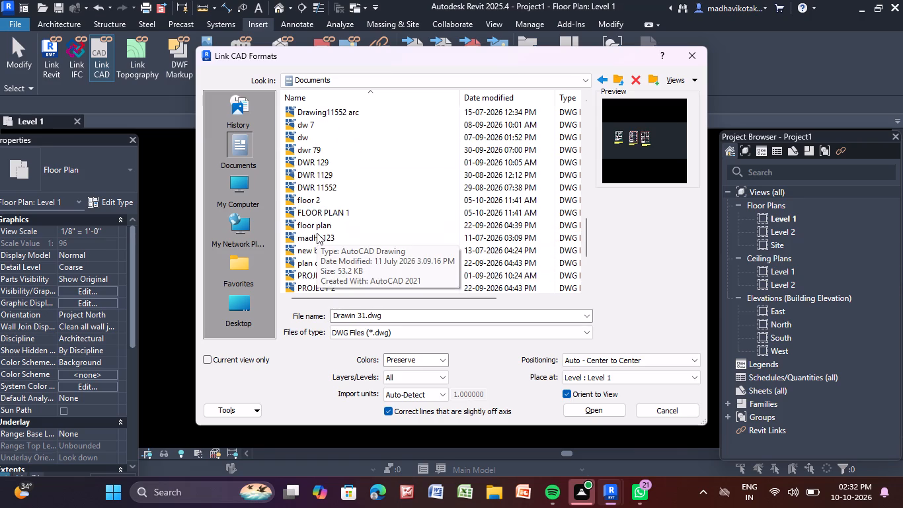
scroll(317, 233, down, 4)
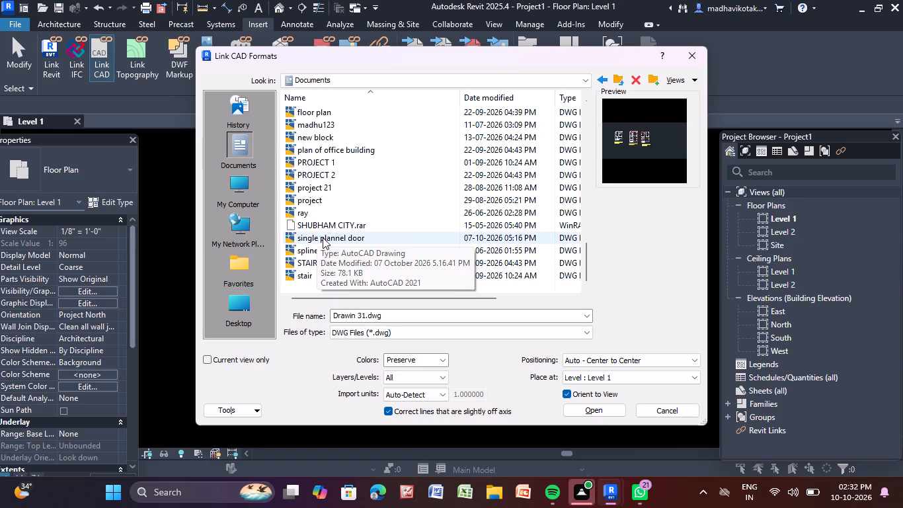
scroll(323, 237, up, 1)
scroll(317, 247, down, 4)
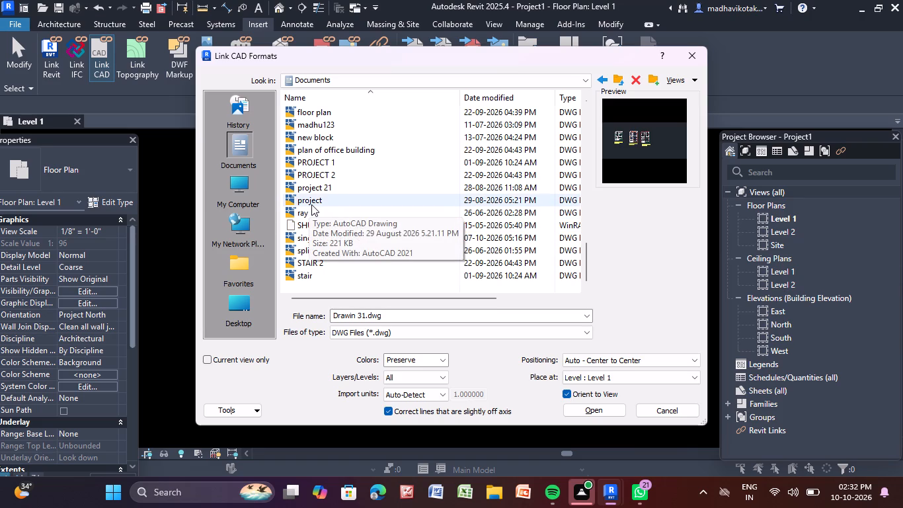
scroll(311, 204, up, 2)
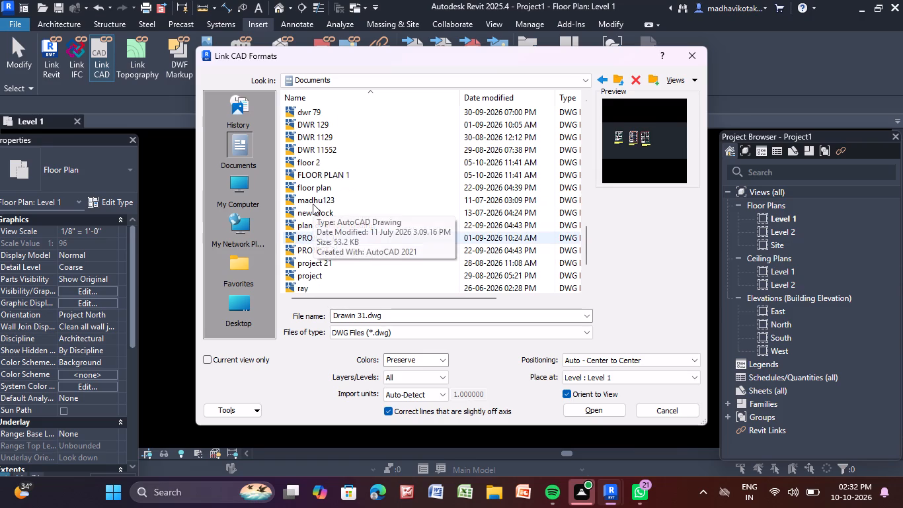
click(313, 204)
click(301, 222)
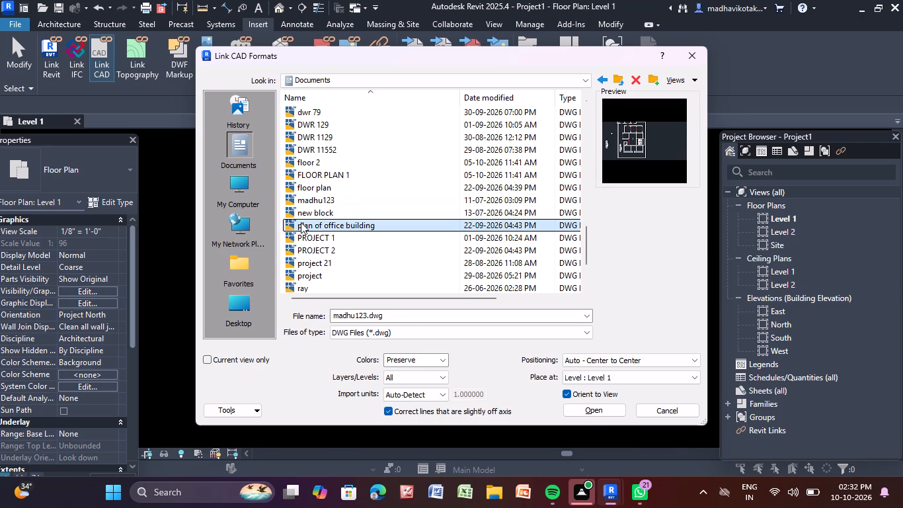
scroll(334, 173, up, 1)
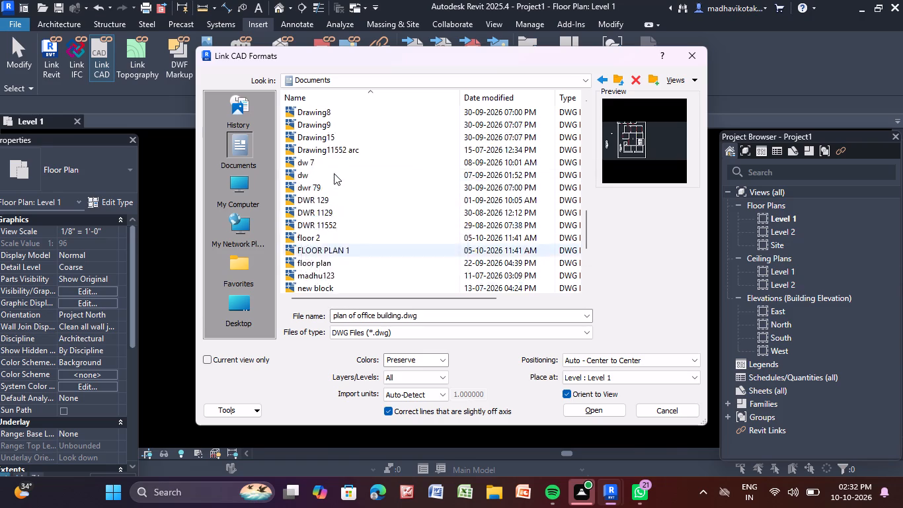
scroll(334, 173, up, 7)
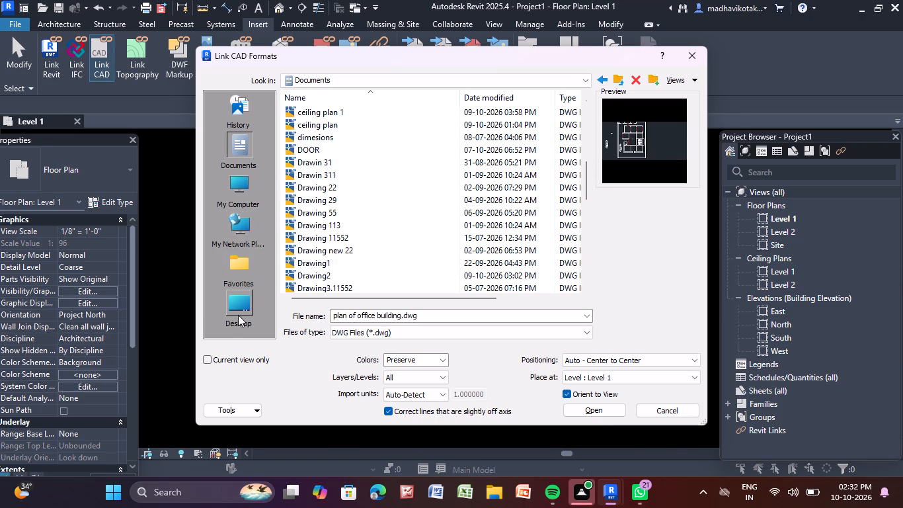
Reopen the Documents folder from the Desktop location and look for file names beginning with 1.
click(238, 315)
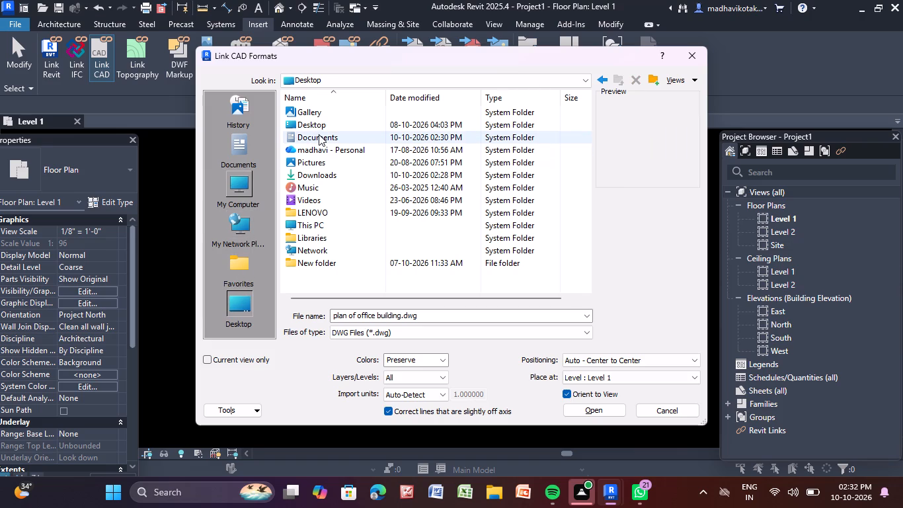
click(319, 134)
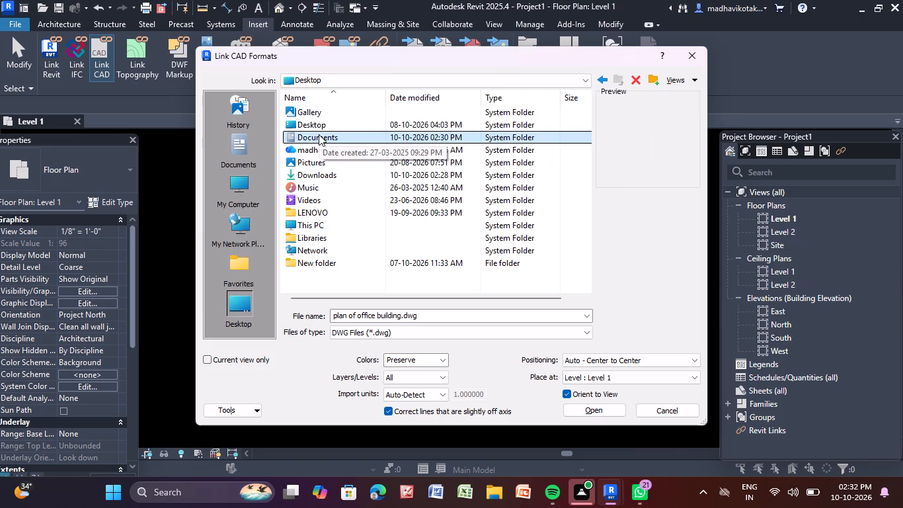
click(319, 134)
double_click(328, 136)
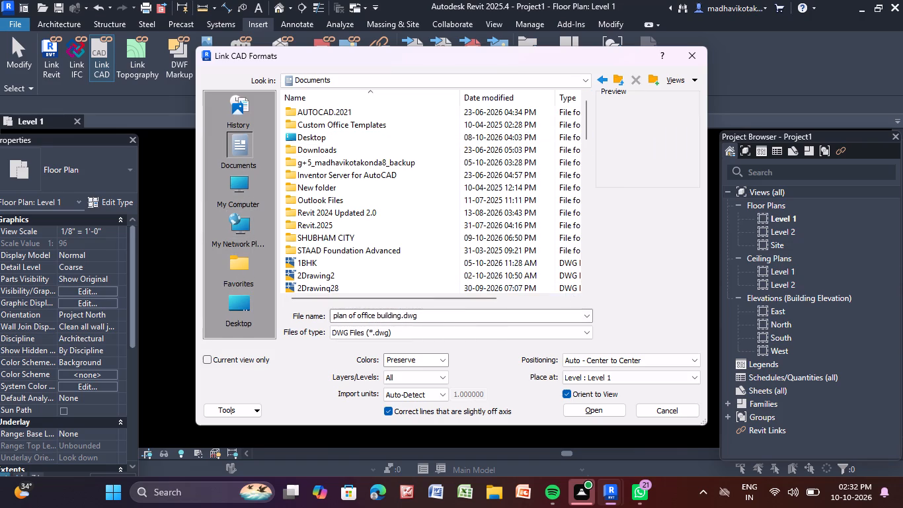
click(561, 318)
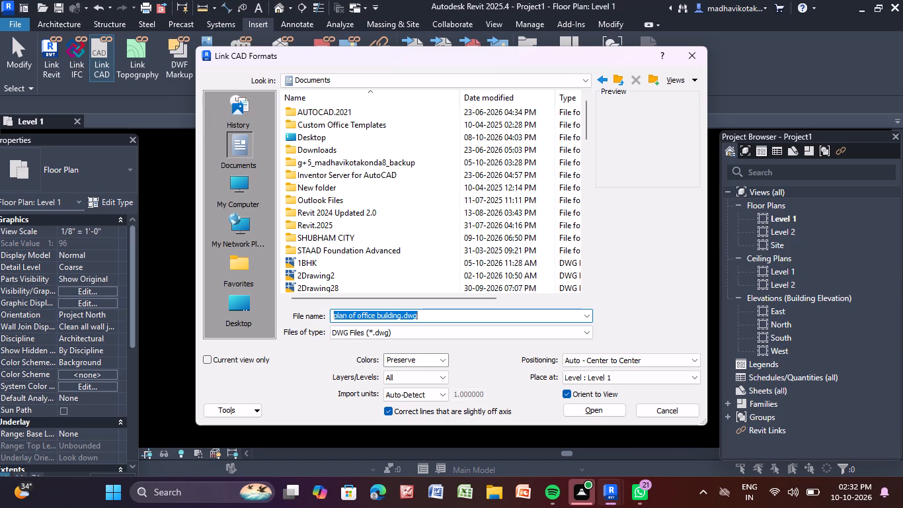
key(BackSpace)
key(BackSpace)
key(1)
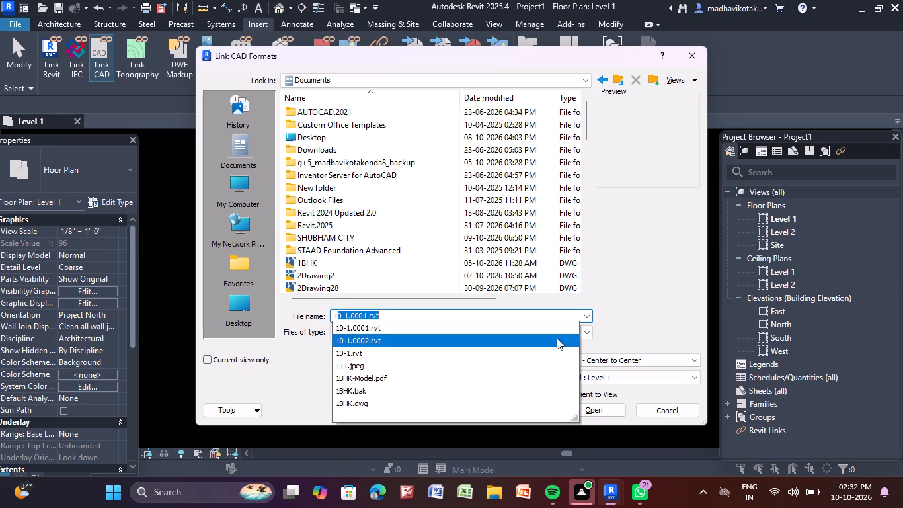
click(586, 312)
click(586, 312)
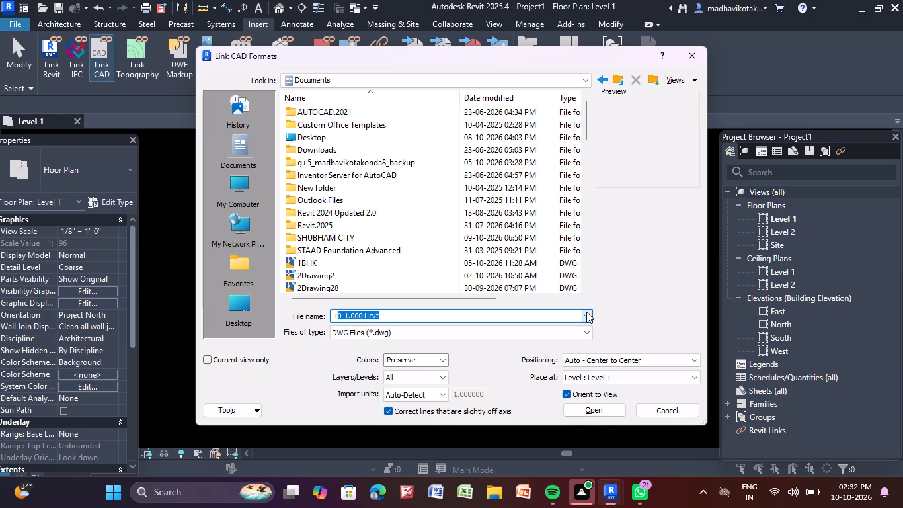
Link Drawing2.dwg from the Documents folder at Level 1 with Auto - Center to Center positioning.
scroll(384, 194, up, 3)
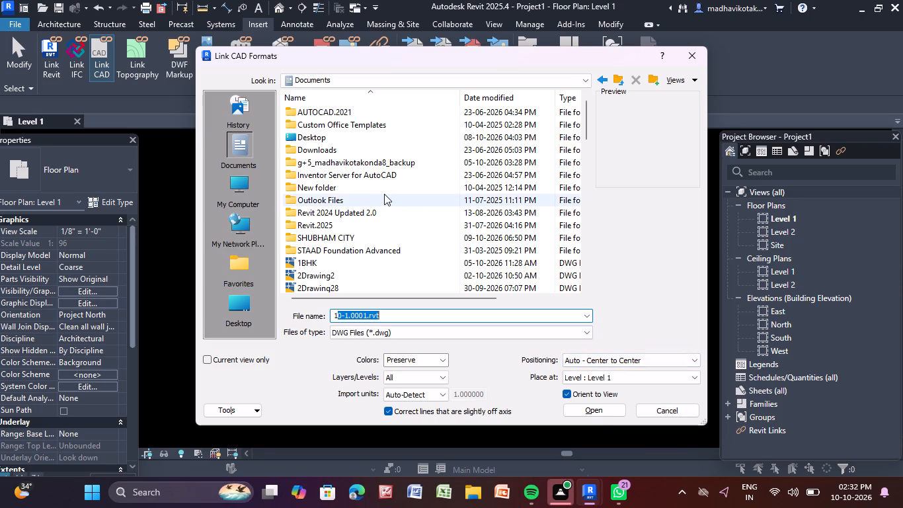
scroll(384, 194, up, 4)
scroll(385, 255, down, 20)
scroll(385, 255, down, 5)
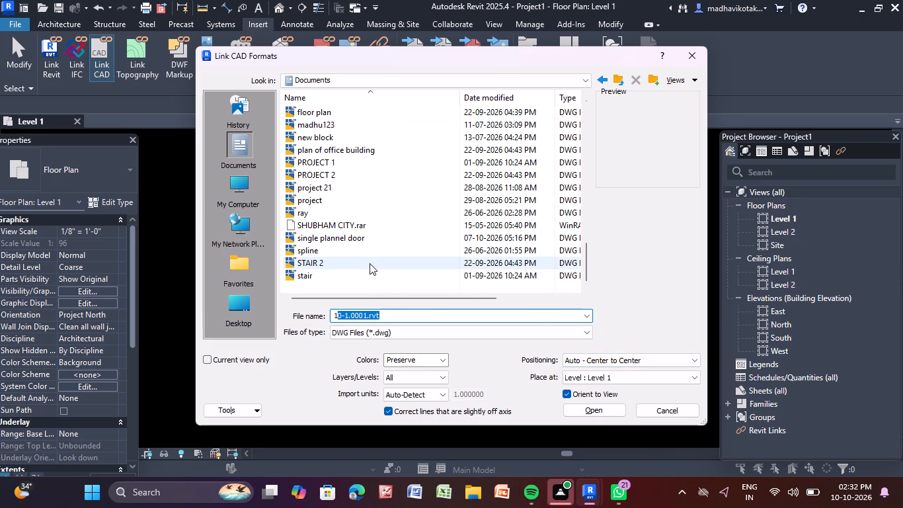
scroll(334, 192, up, 3)
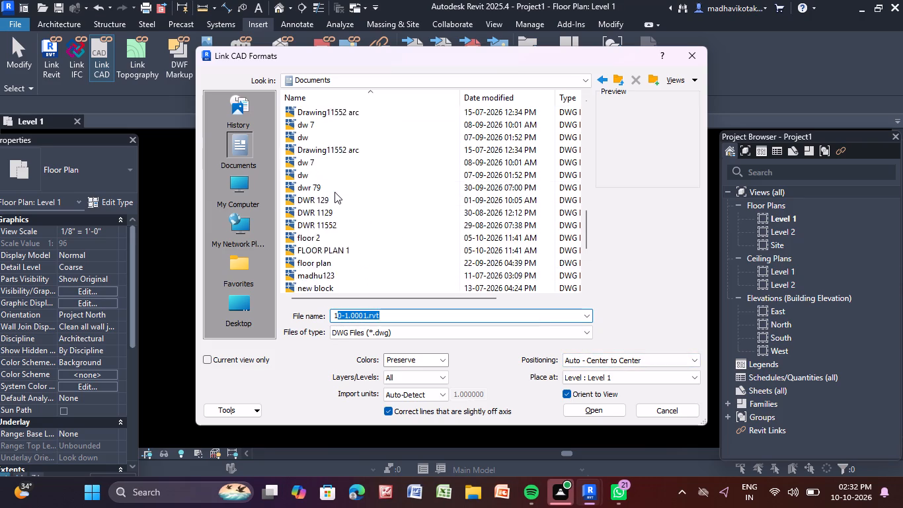
scroll(334, 192, up, 5)
click(335, 189)
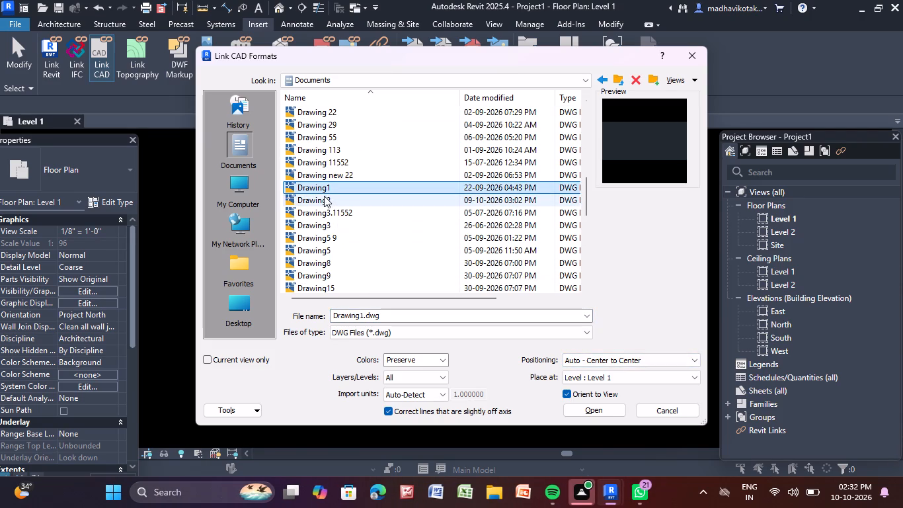
click(323, 196)
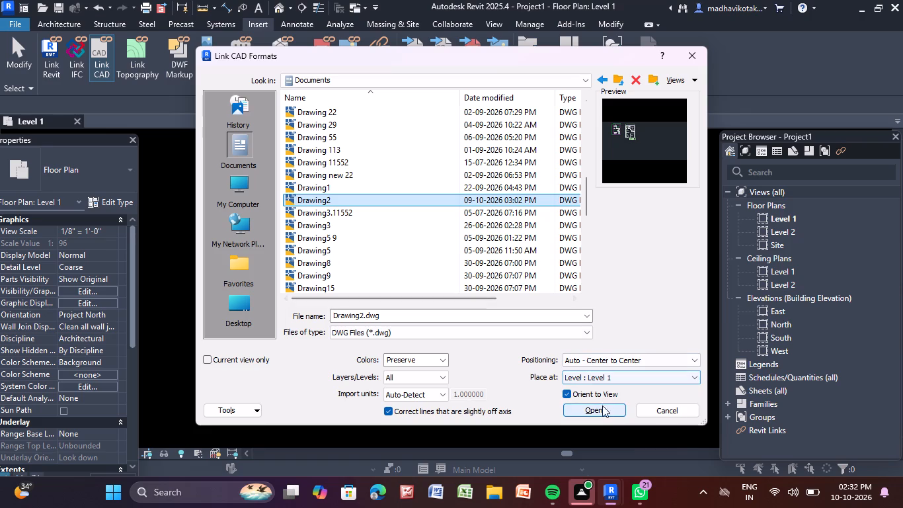
click(596, 412)
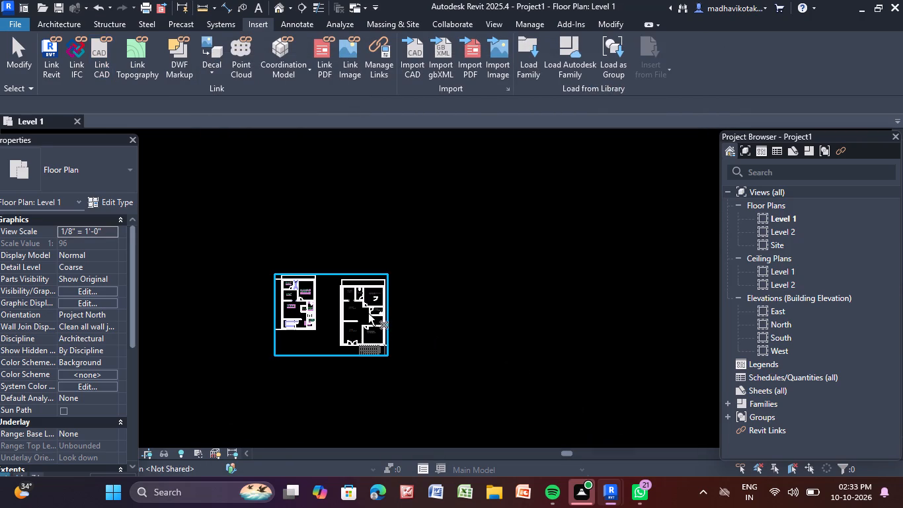
Delete the linked 2Drawing2.dwg from the Level 1 floor plan.
click(385, 284)
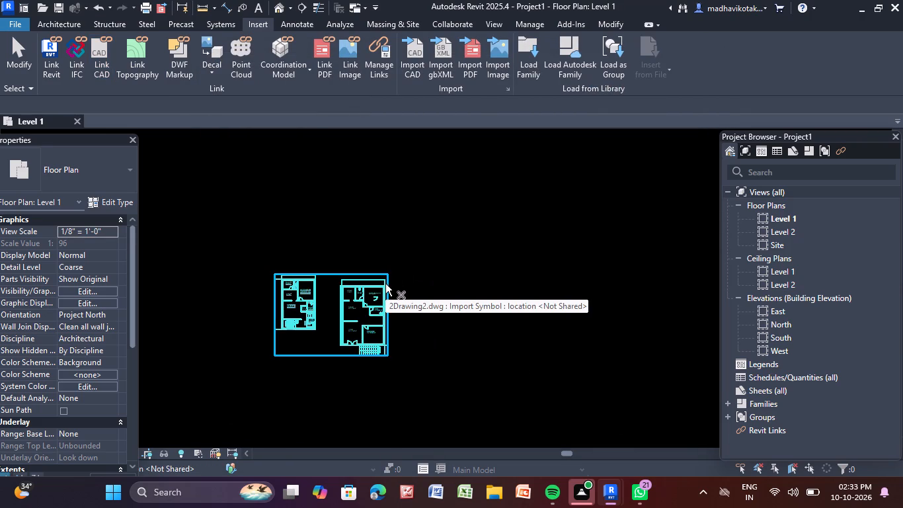
key(Delete)
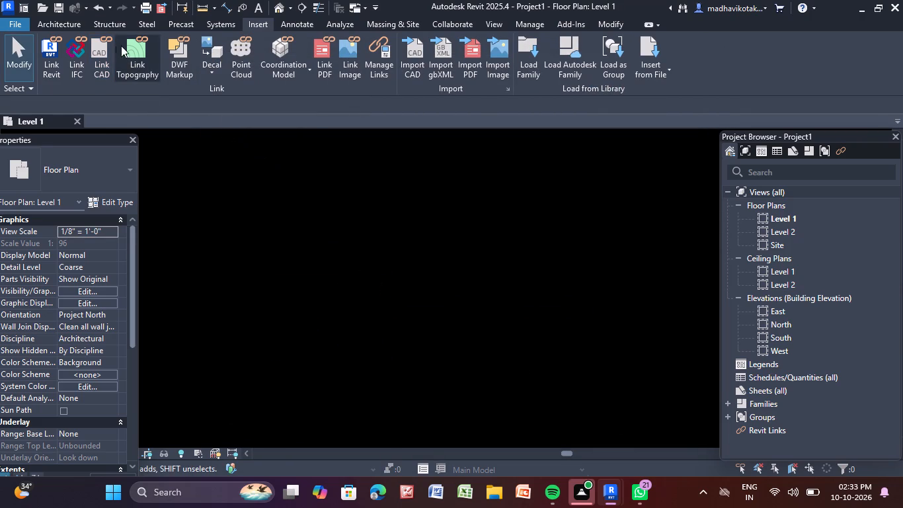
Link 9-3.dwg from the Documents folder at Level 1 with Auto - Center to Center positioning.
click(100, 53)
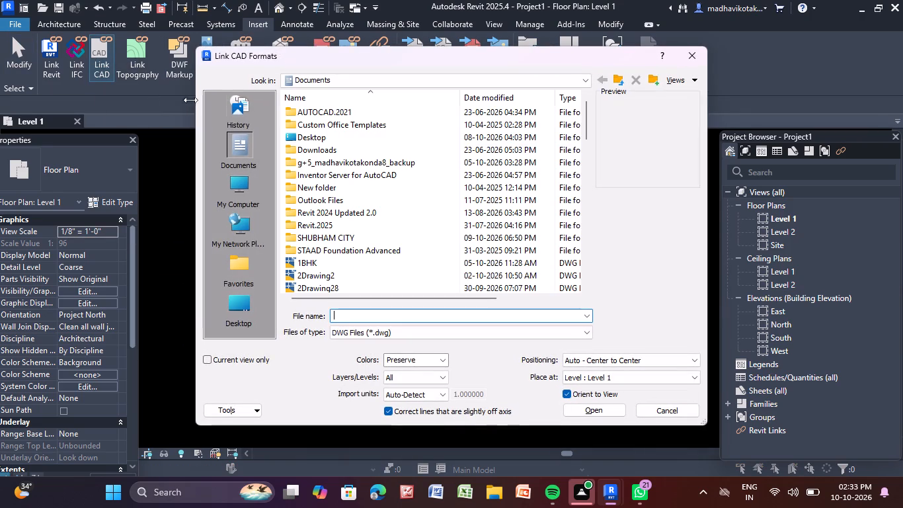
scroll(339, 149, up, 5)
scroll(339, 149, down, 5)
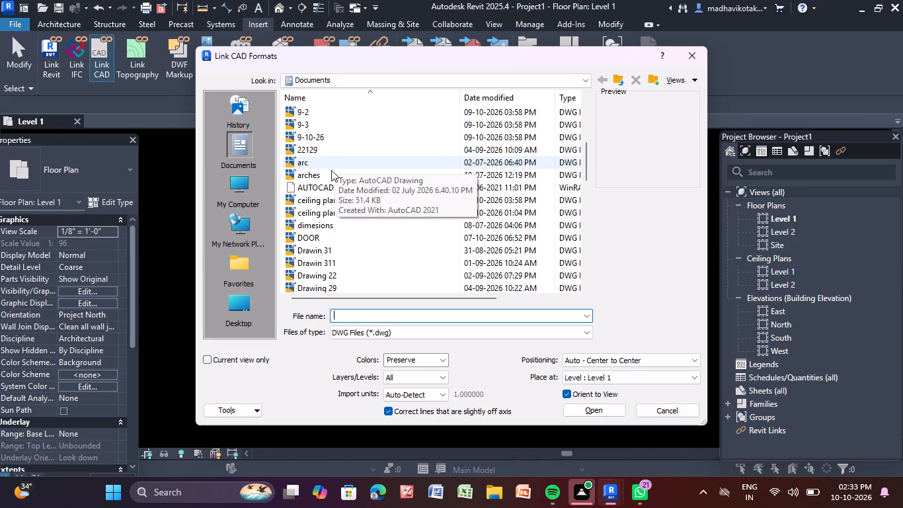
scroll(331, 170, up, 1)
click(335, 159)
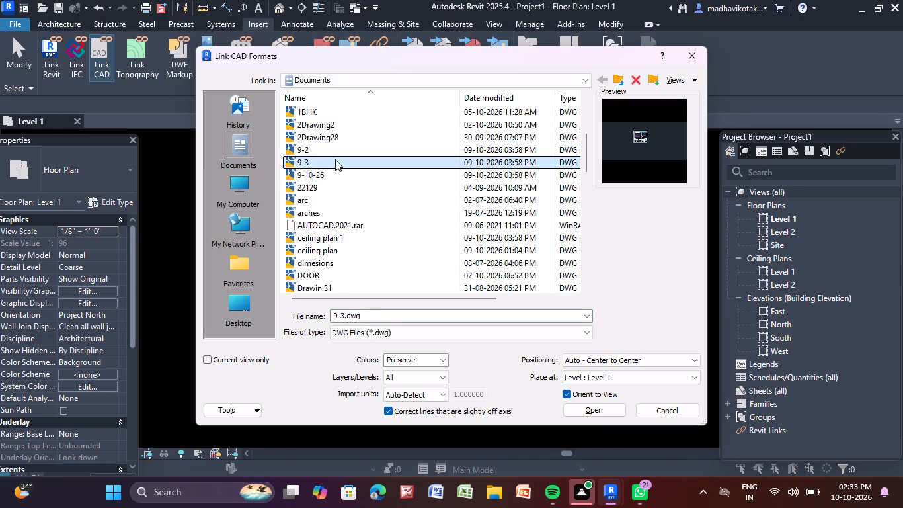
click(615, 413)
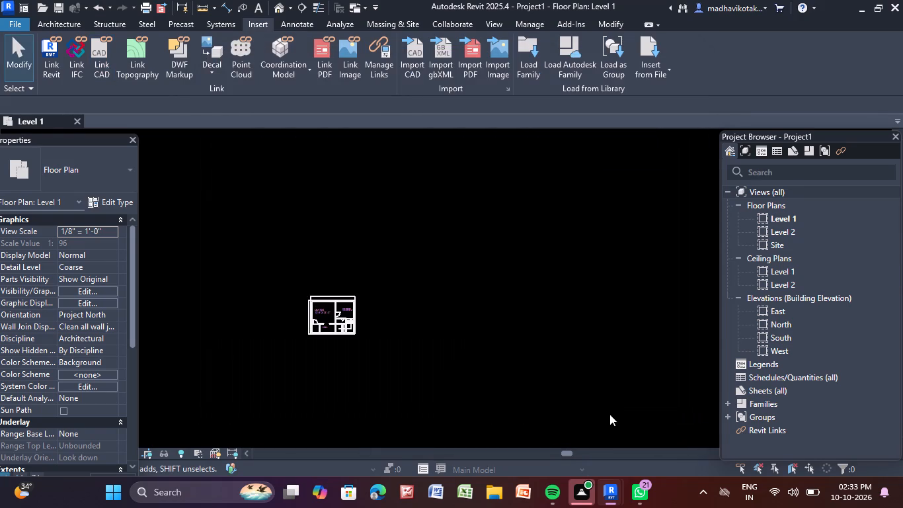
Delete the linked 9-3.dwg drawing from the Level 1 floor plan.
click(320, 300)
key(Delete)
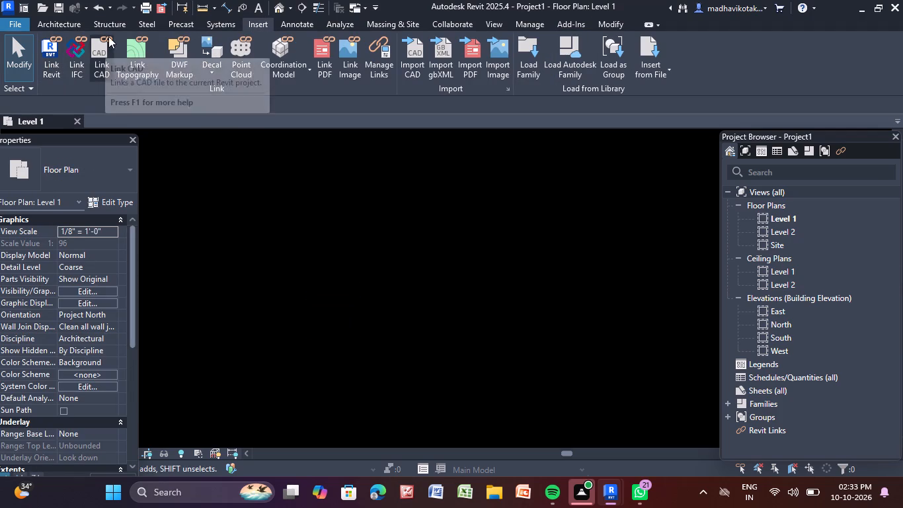
Link autocad new project (2).dwg from the Downloads folder at Level 1 with Auto - Center to Center positioning.
click(92, 45)
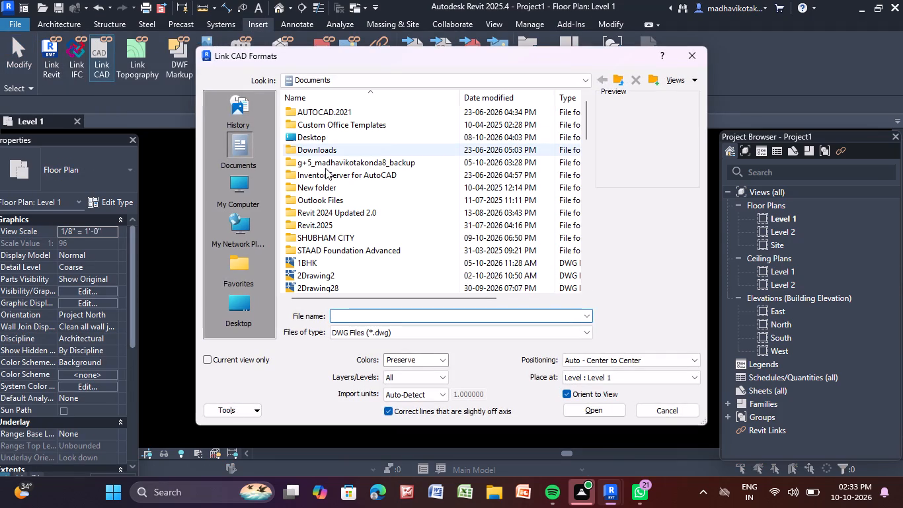
click(374, 79)
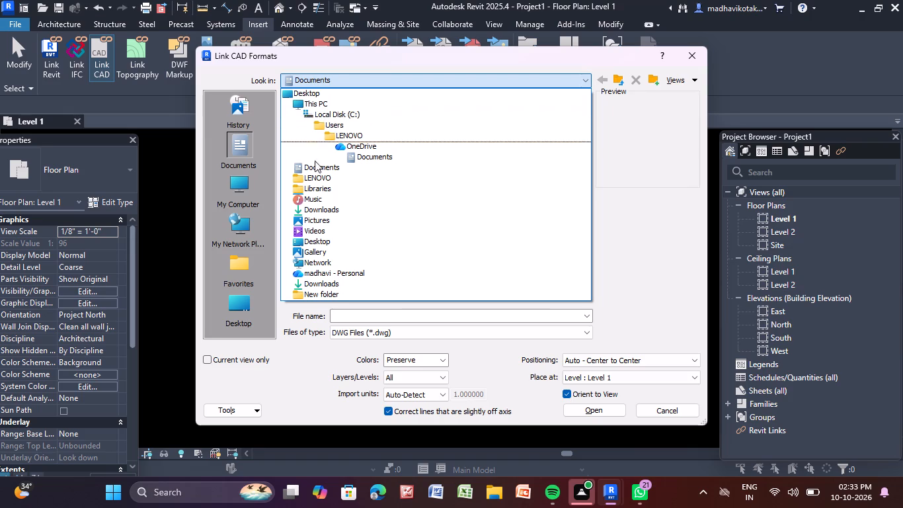
click(338, 169)
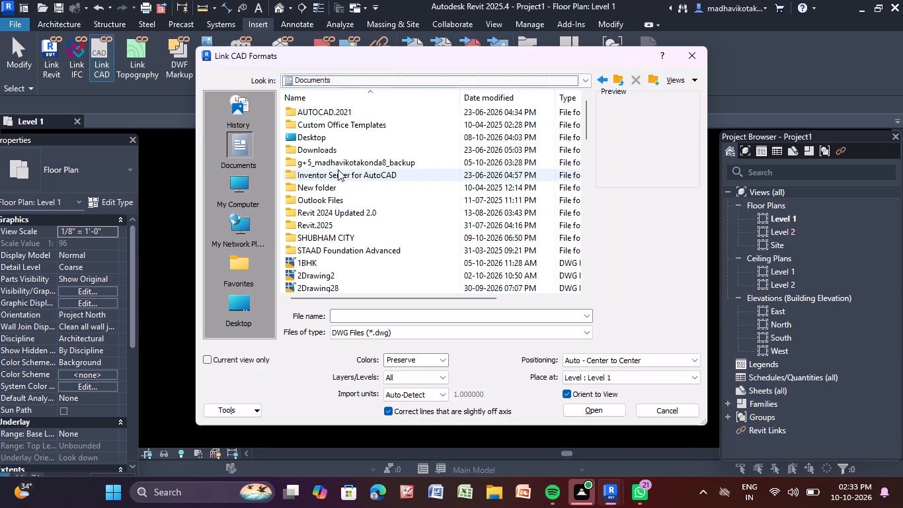
scroll(346, 155, down, 6)
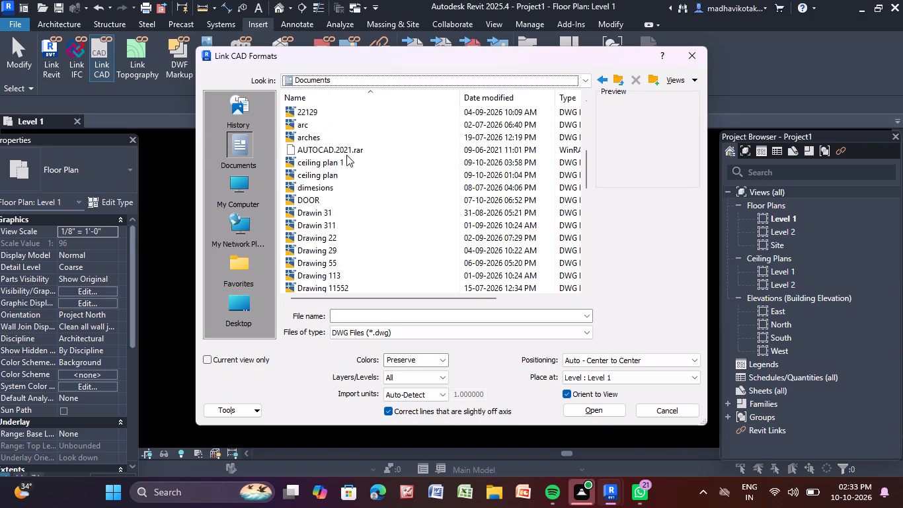
scroll(346, 155, up, 5)
click(237, 301)
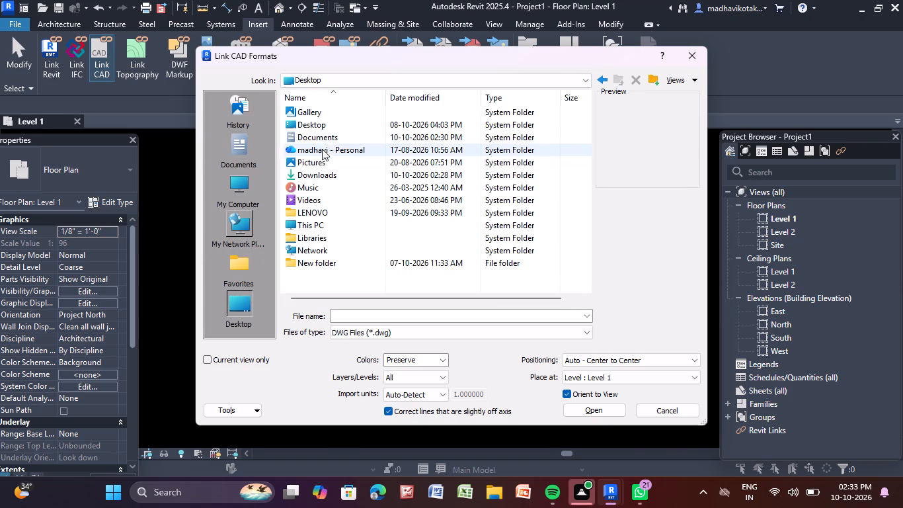
click(329, 173)
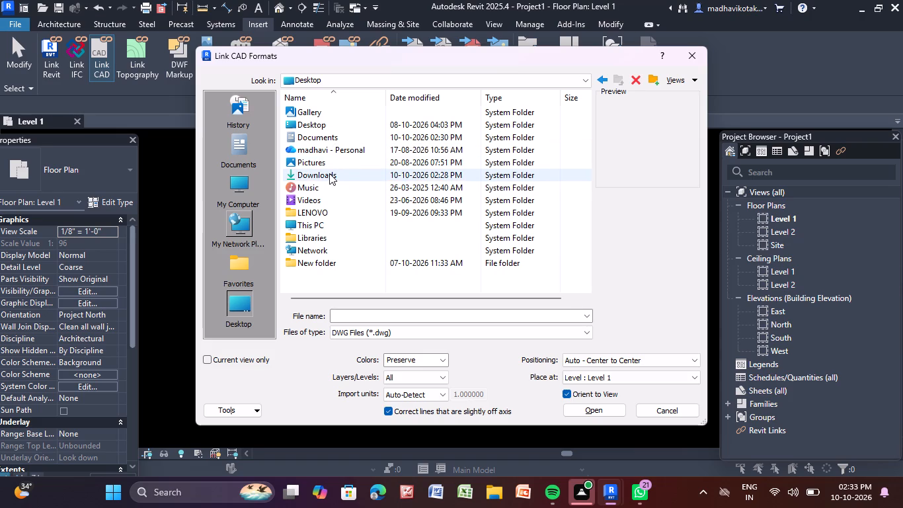
double_click(329, 173)
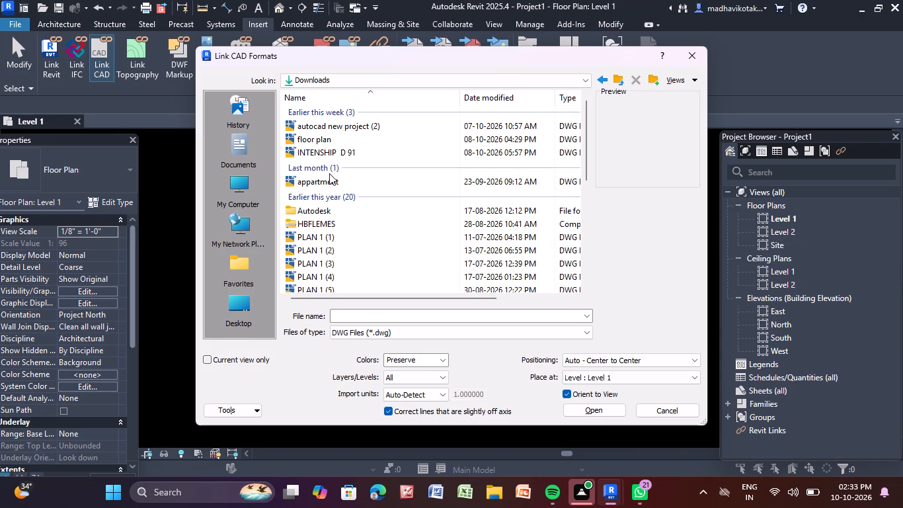
click(335, 149)
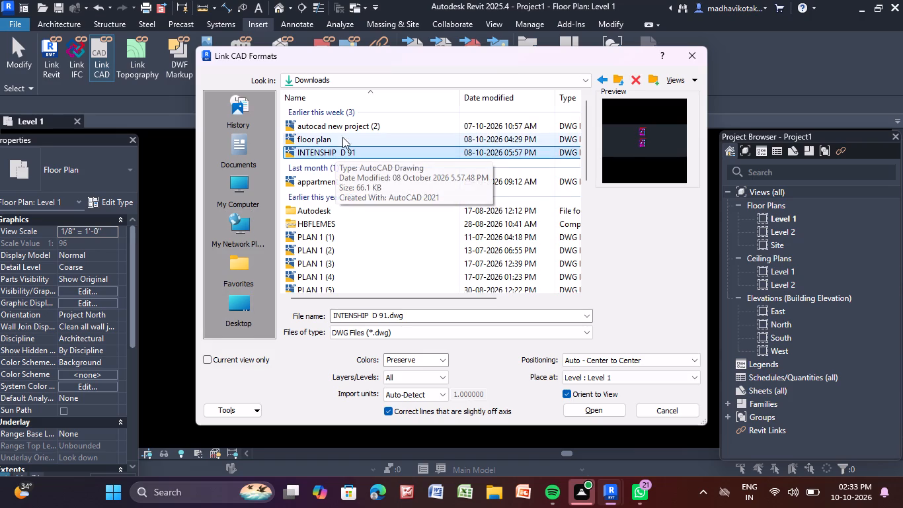
click(348, 128)
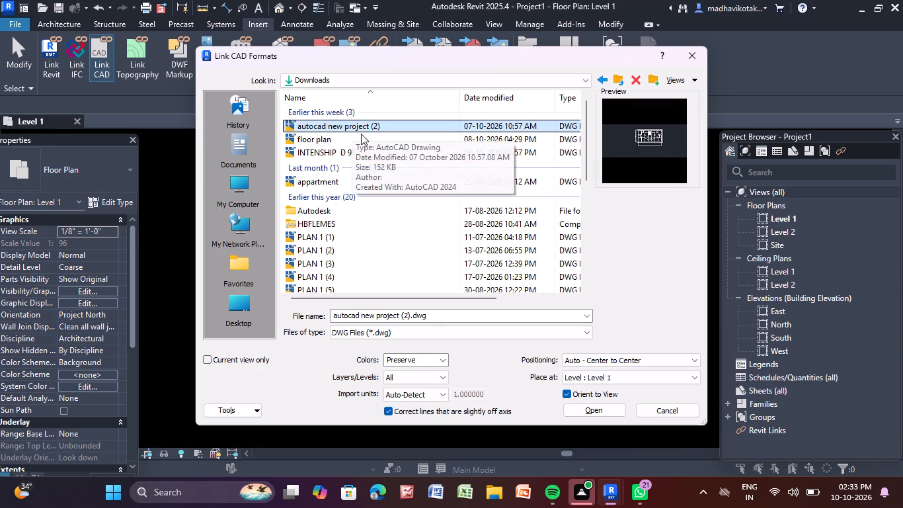
click(672, 359)
click(672, 359)
click(594, 407)
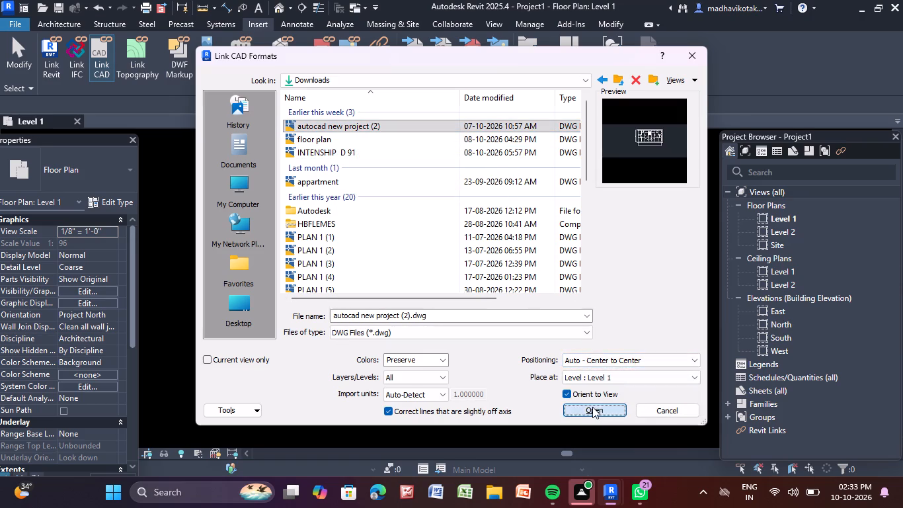
Start the Wall command and duplicate the Generic - 8" basic wall type under the name 9".
scroll(420, 285, down, 16)
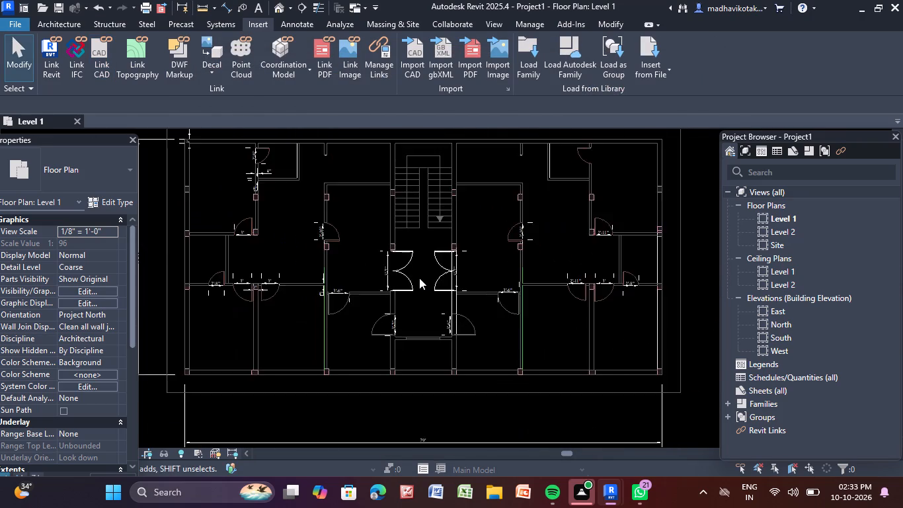
scroll(419, 278, down, 3)
scroll(419, 278, up, 2)
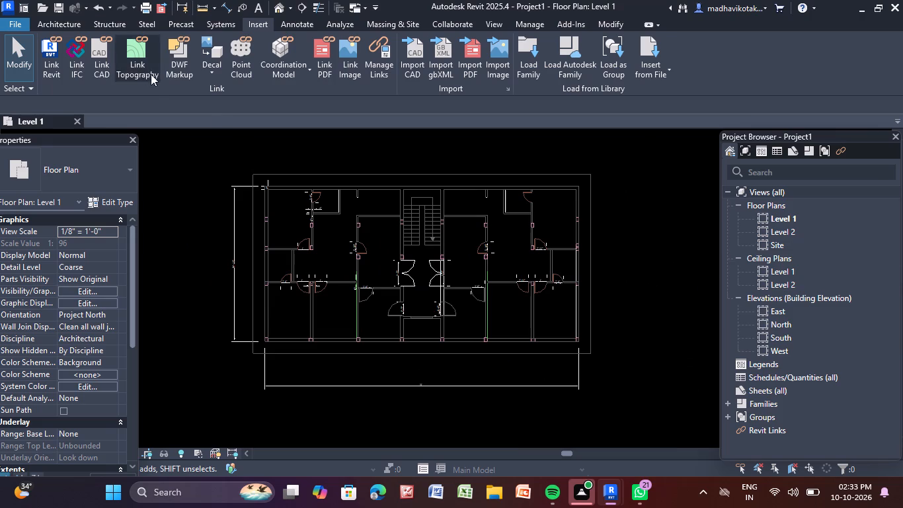
click(58, 27)
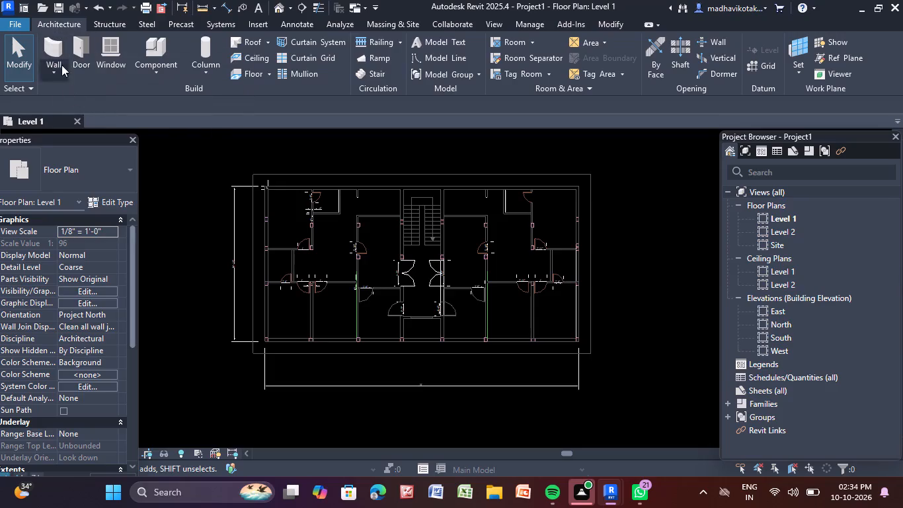
click(58, 49)
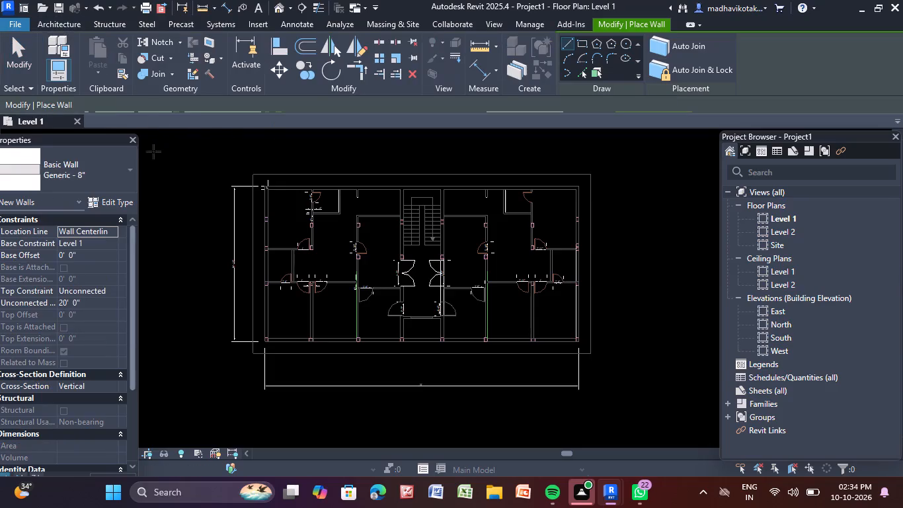
click(125, 175)
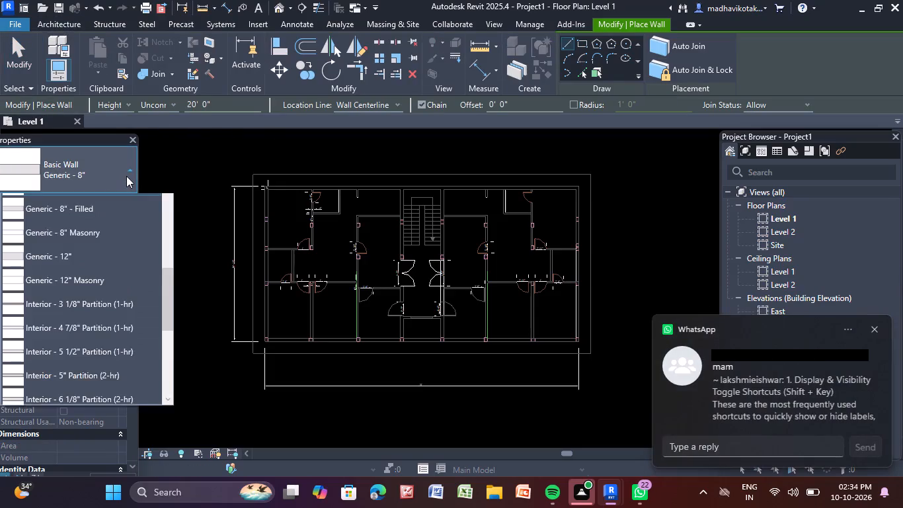
scroll(91, 280, down, 4)
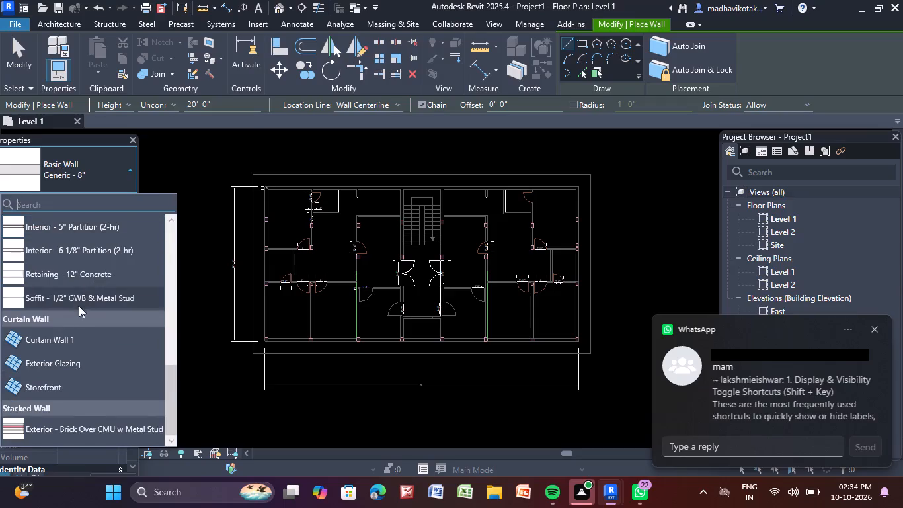
scroll(95, 263, up, 5)
click(74, 173)
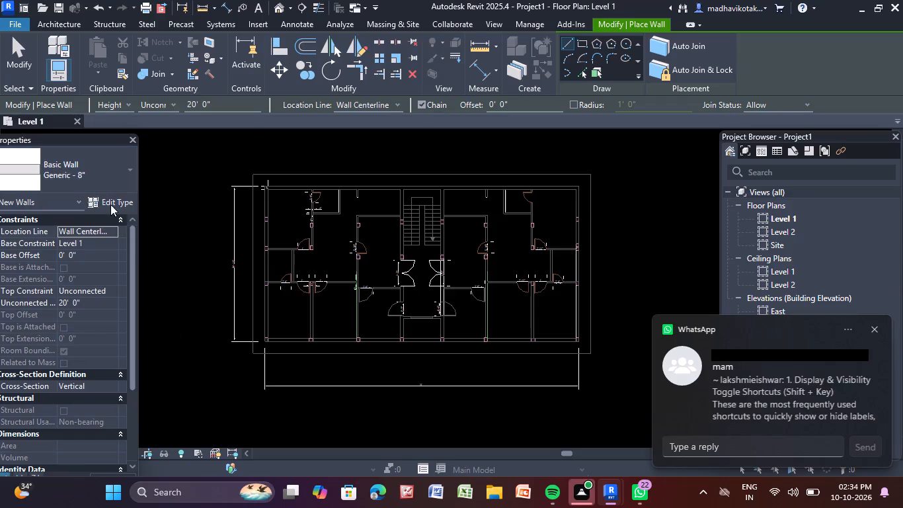
click(119, 202)
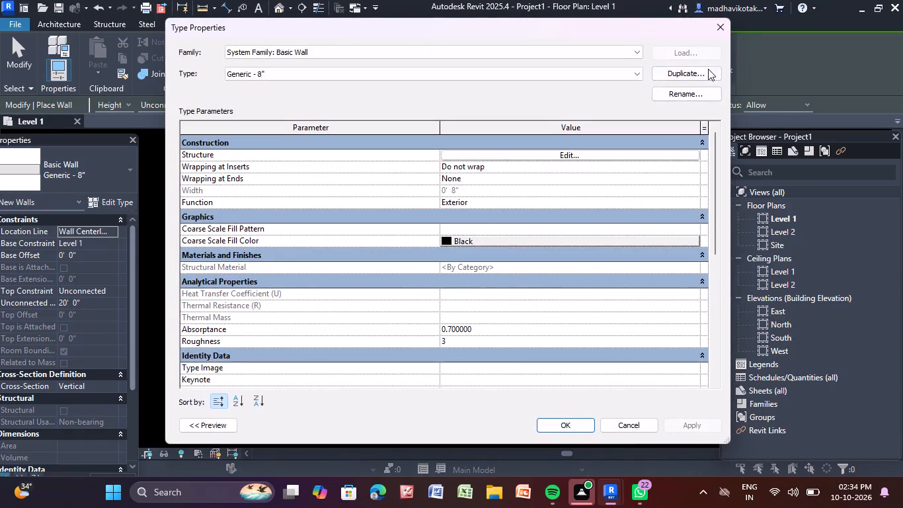
click(708, 69)
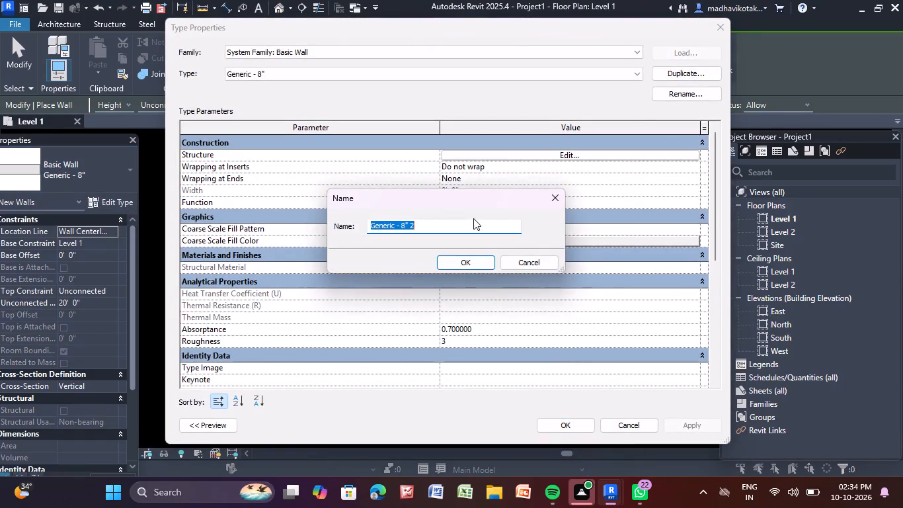
click(473, 218)
key(BackSpace)
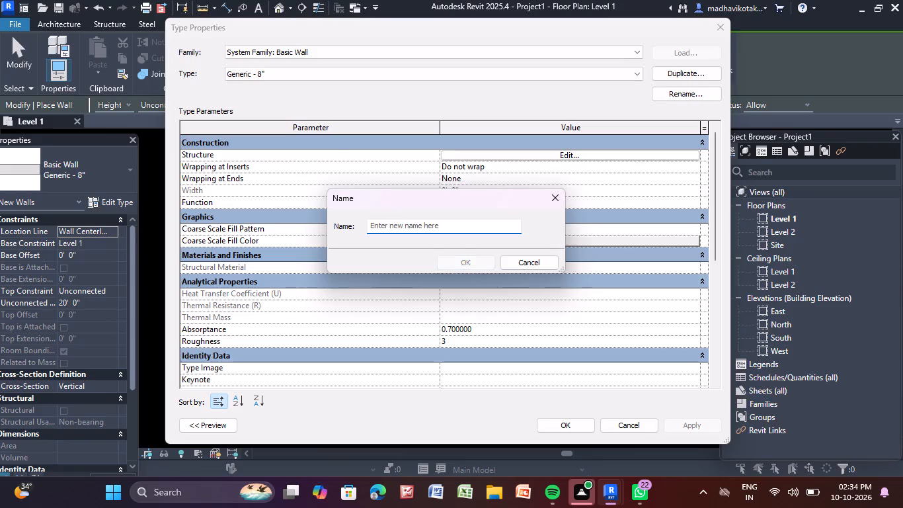
key(9)
key(shift+quotedbl)
key(Return)
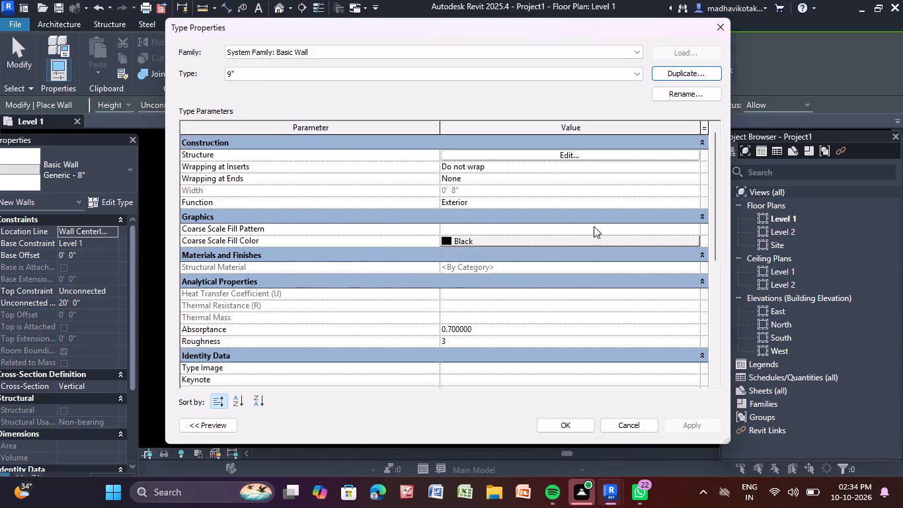
Duplicate the 9" wall type as 9" w and make it the active type for new walls.
click(682, 66)
click(457, 231)
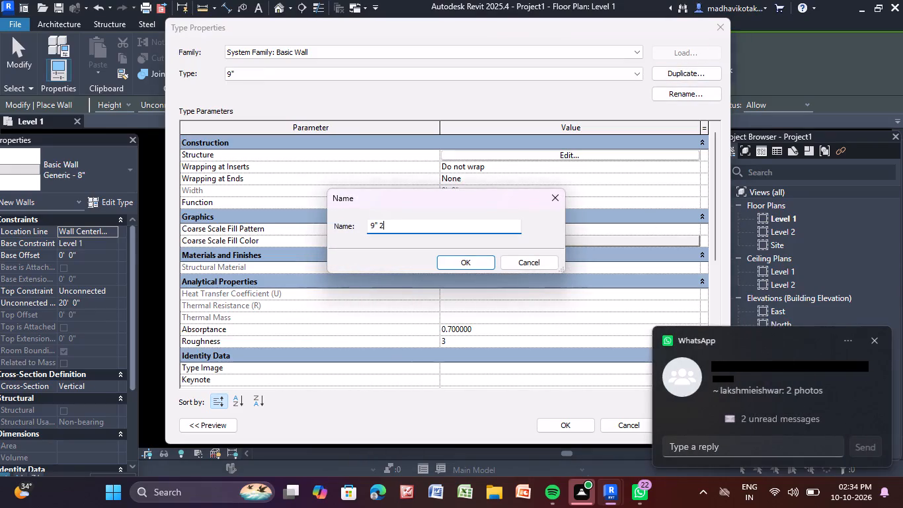
key(BackSpace)
key(w)
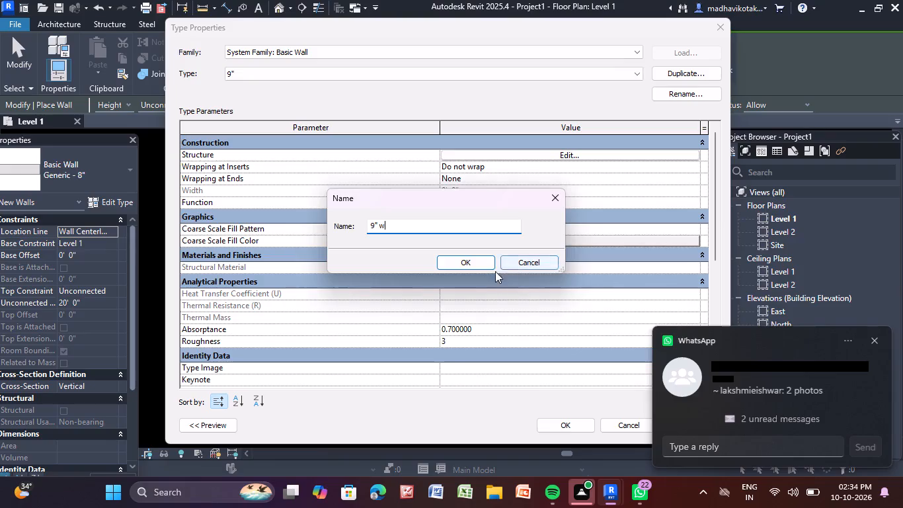
click(481, 261)
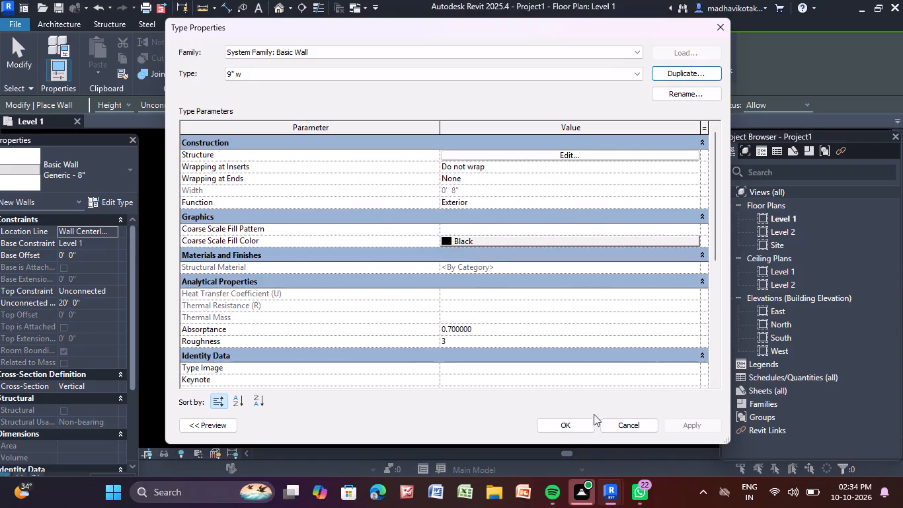
click(578, 423)
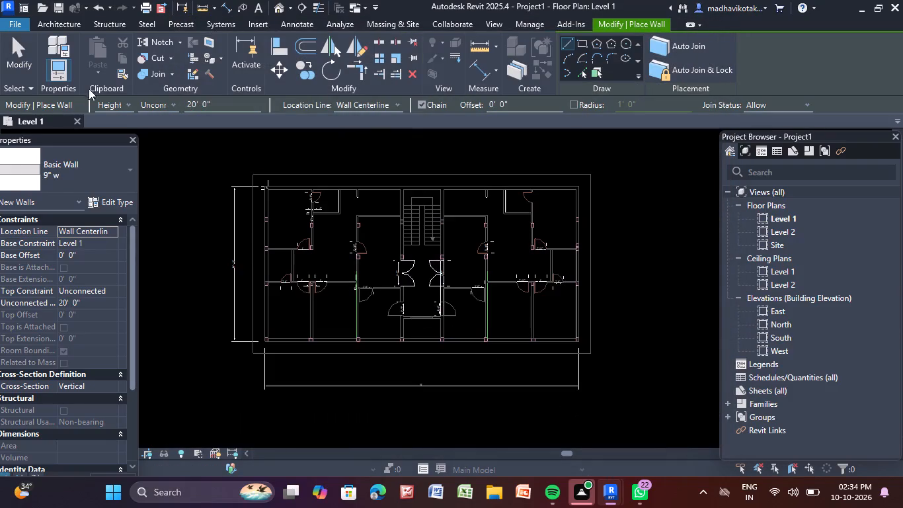
Draw the north exterior wall with the 9" w type, tracing the linked drawing from the northwest corner to the northeast corner.
scroll(263, 188, up, 12)
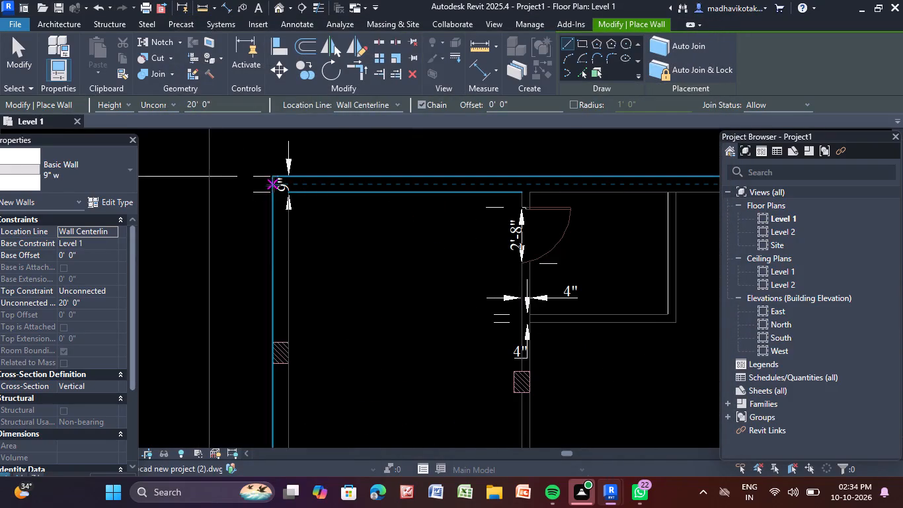
click(273, 185)
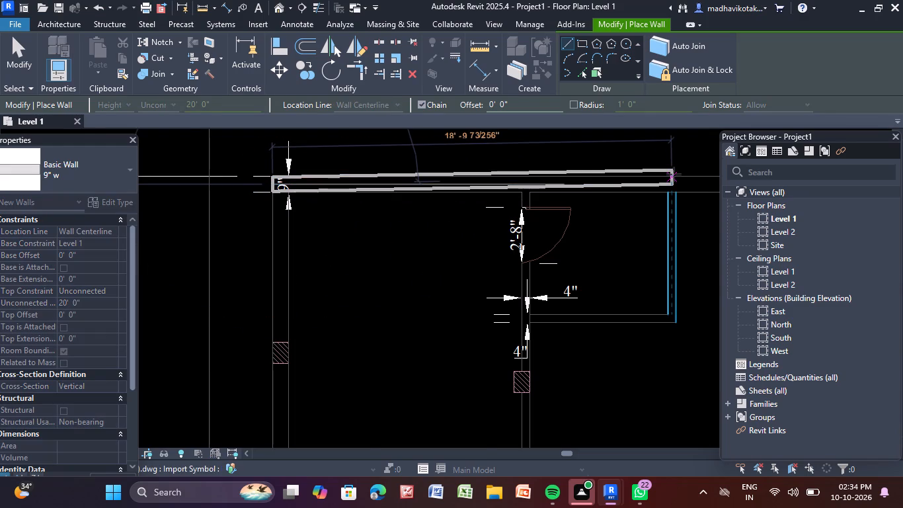
scroll(672, 176, down, 2)
middle_drag(670, 178, 435, 187)
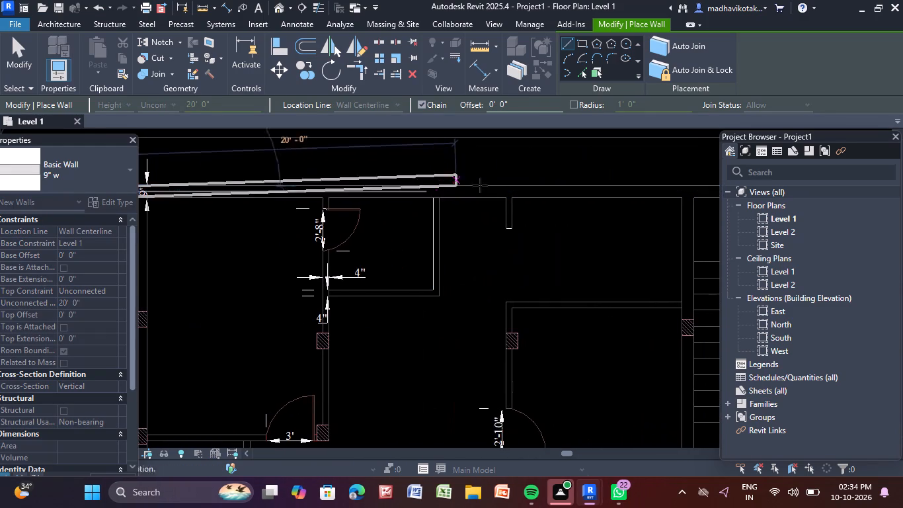
scroll(546, 185, down, 3)
middle_drag(546, 185, 371, 183)
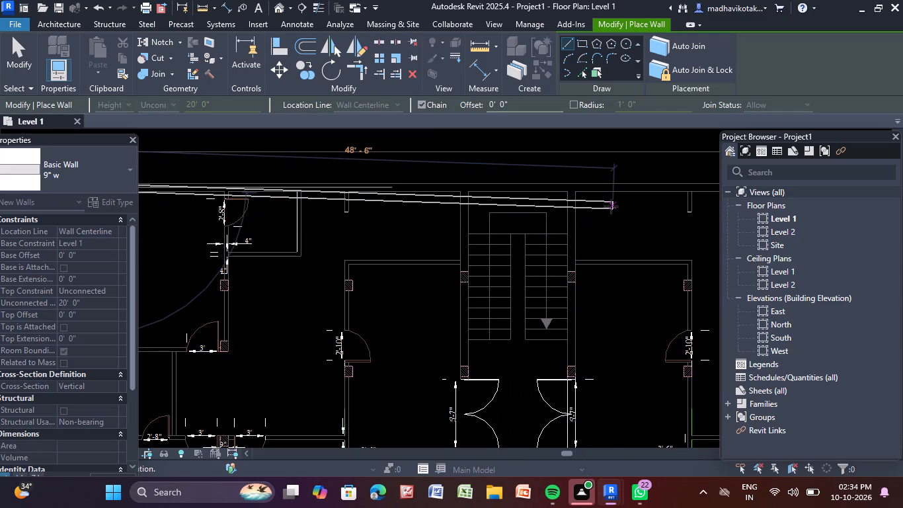
scroll(609, 207, down, 4)
middle_drag(609, 207, 432, 233)
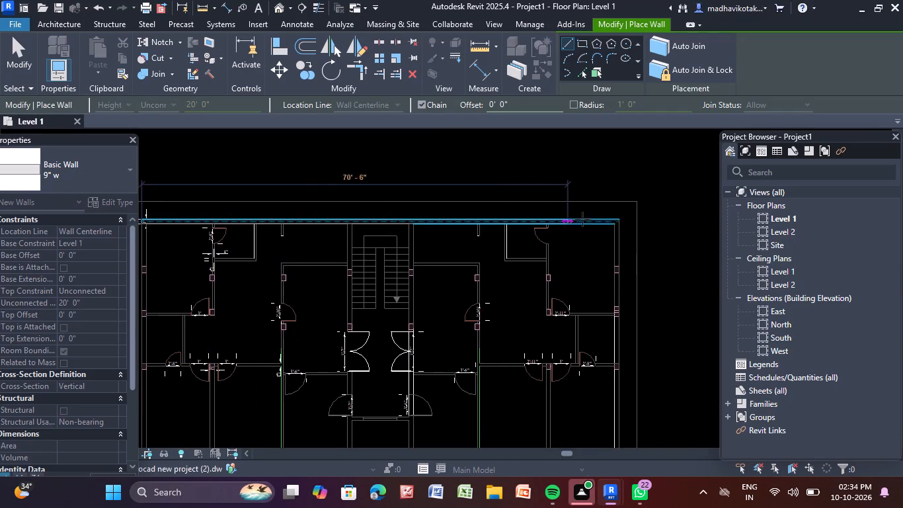
scroll(617, 224, up, 9)
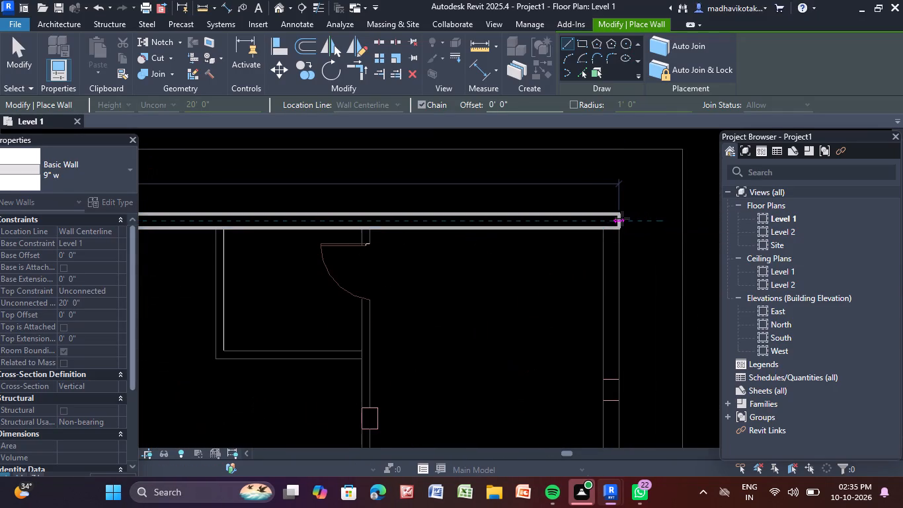
click(622, 218)
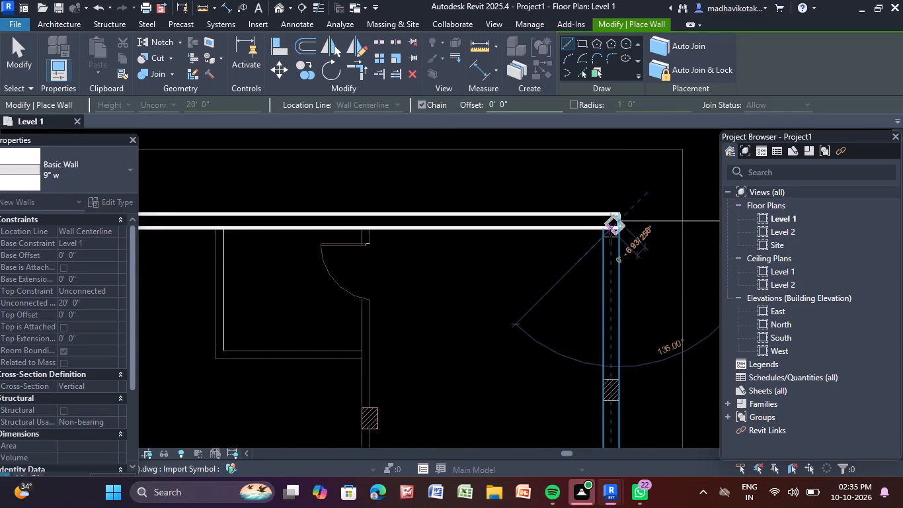
key(Escape)
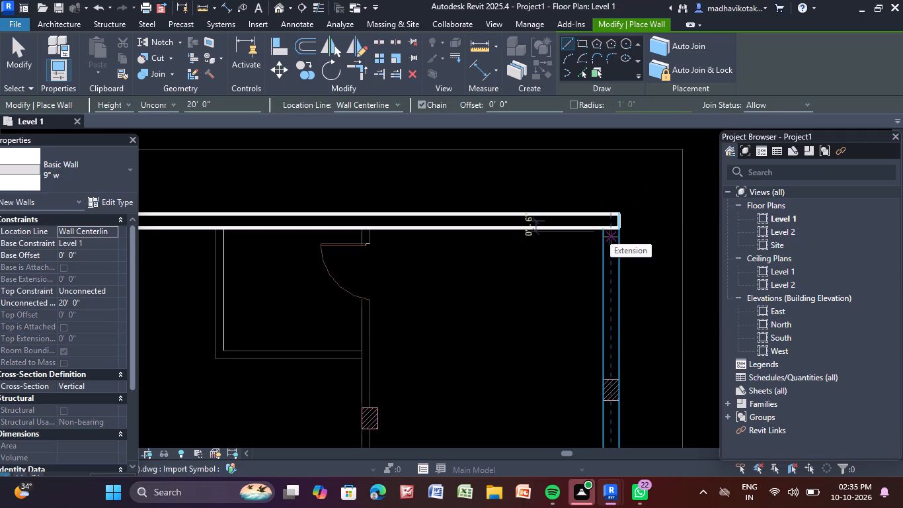
Draw the east exterior wall in 9" w from the north wall down to the plan's southeast corner, along the linked wall's centerline.
click(610, 237)
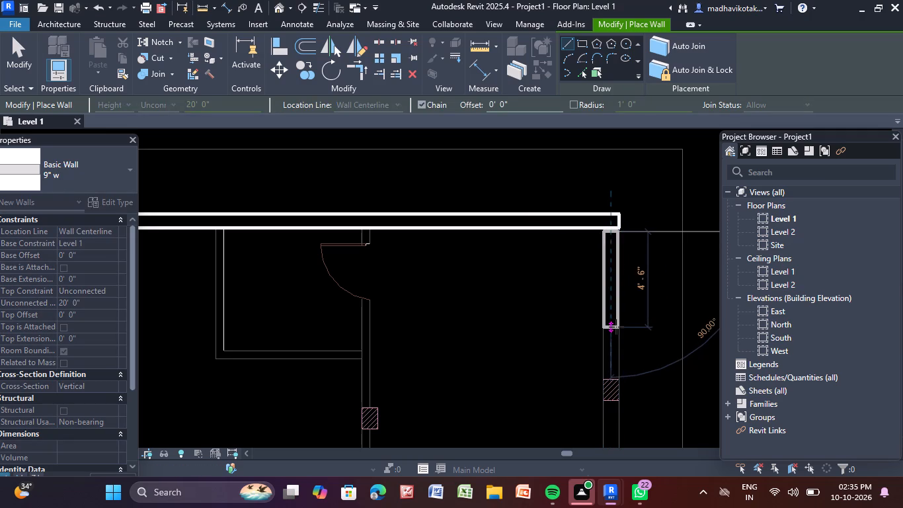
scroll(616, 327, down, 5)
middle_drag(616, 327, 592, 144)
scroll(584, 380, down, 2)
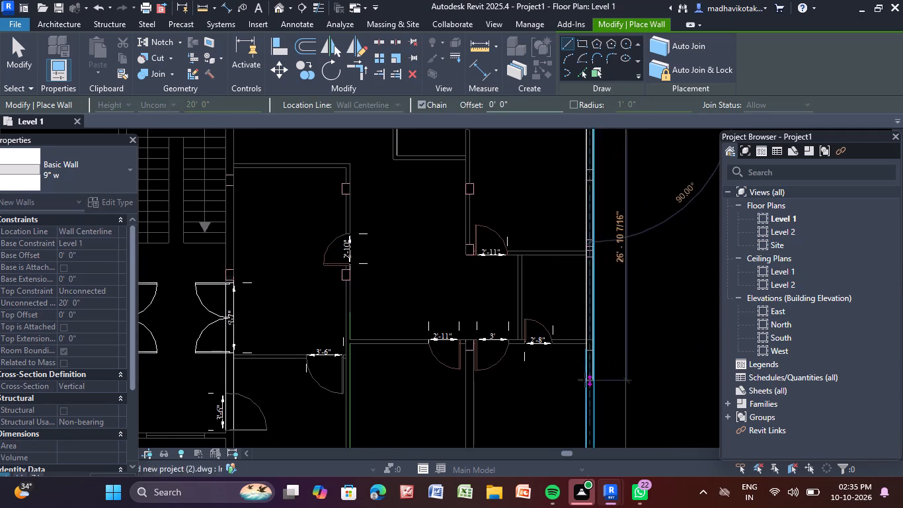
scroll(585, 380, down, 2)
middle_drag(585, 380, 600, 236)
middle_click(603, 302)
scroll(603, 302, up, 6)
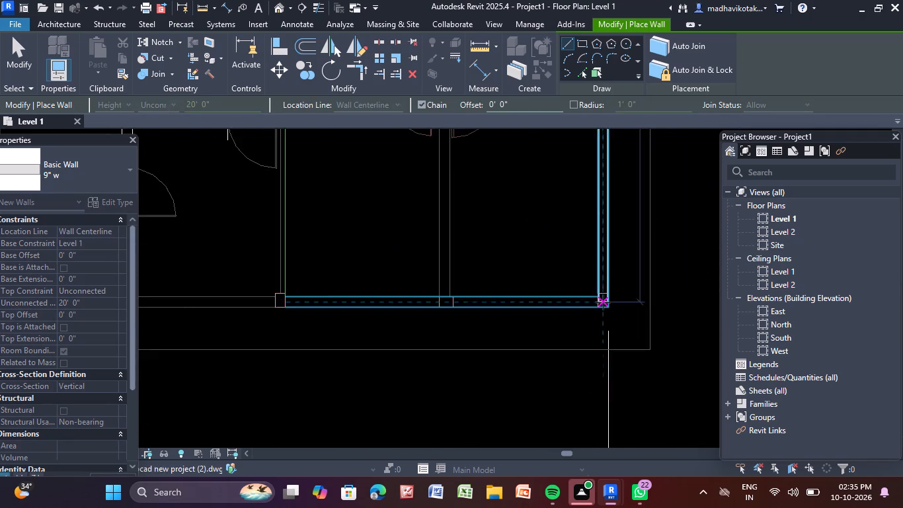
scroll(603, 302, up, 5)
click(600, 313)
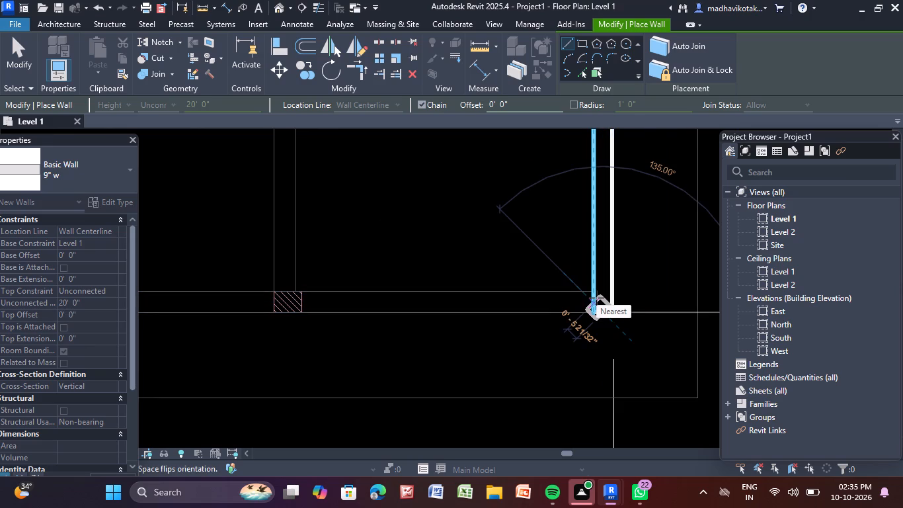
key(Escape)
Draw the south exterior wall in 9" w from the east wall to the plan's southwest corner, following the linked drawing.
click(596, 298)
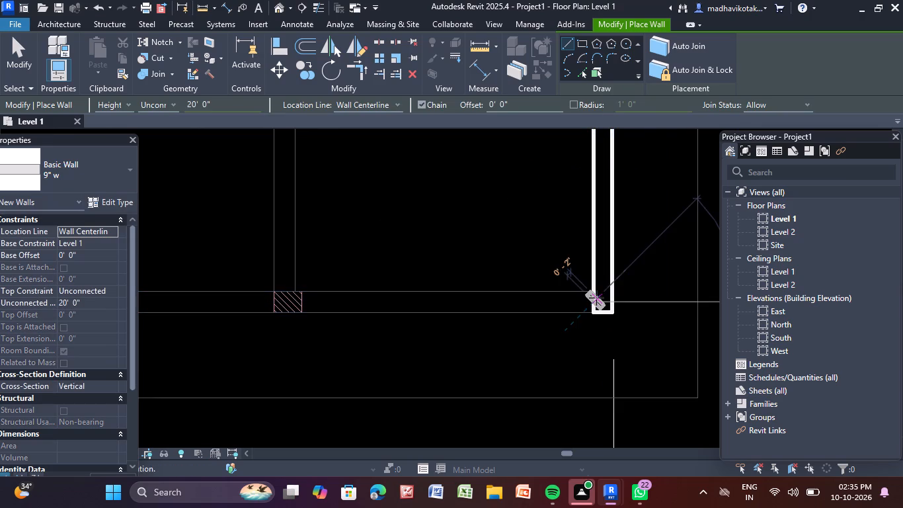
scroll(374, 294, down, 4)
middle_drag(375, 296, 573, 319)
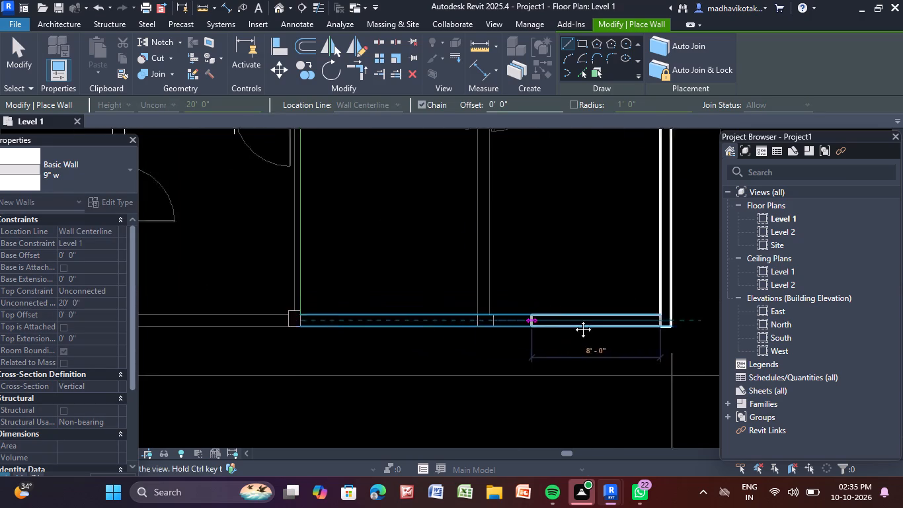
middle_drag(573, 319, 576, 319)
scroll(304, 306, down, 4)
middle_drag(294, 308, 492, 341)
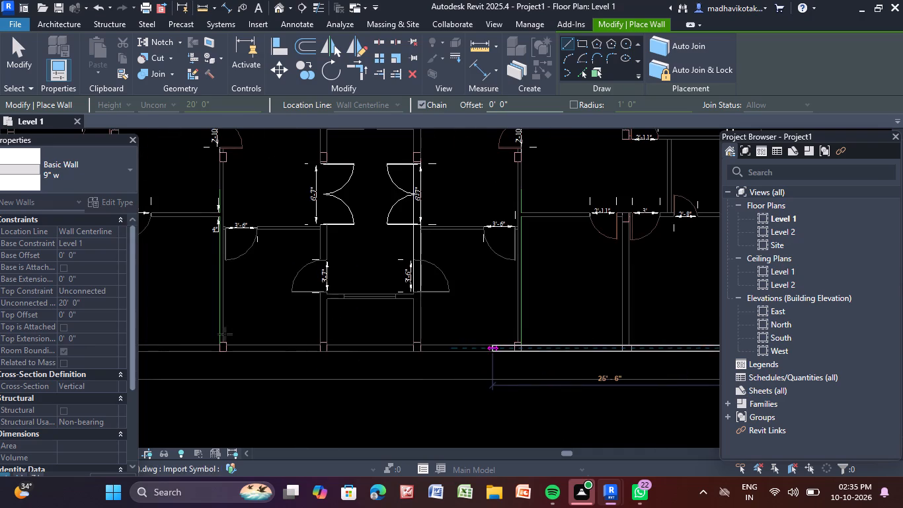
scroll(217, 335, down, 2)
middle_drag(216, 340, 465, 381)
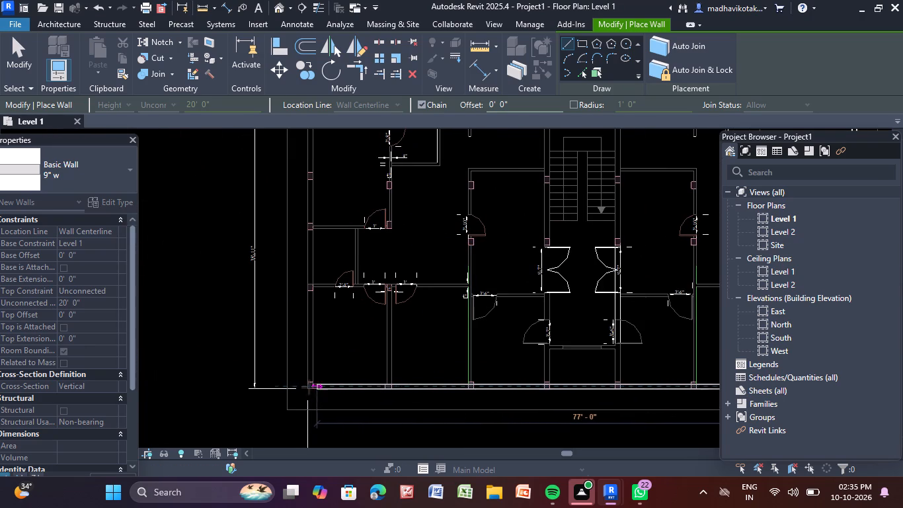
scroll(303, 384, up, 6)
middle_drag(303, 384, 303, 376)
scroll(313, 368, up, 6)
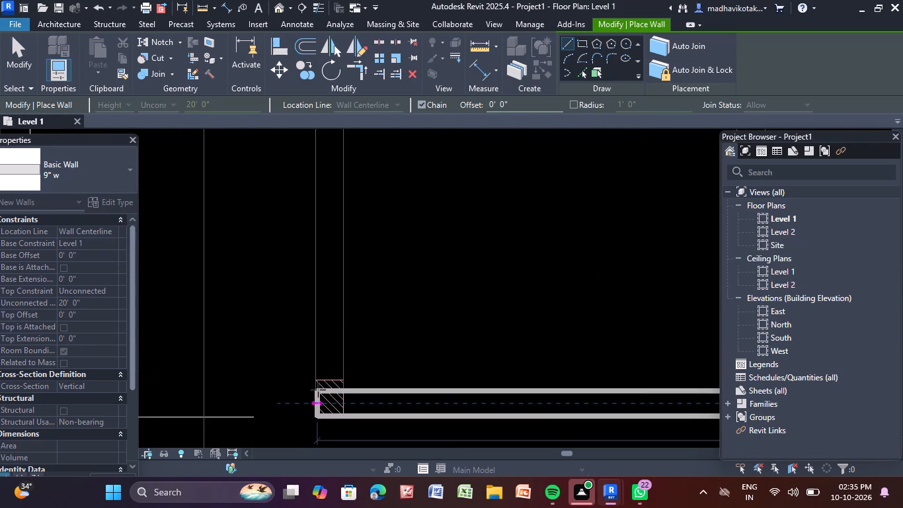
click(316, 392)
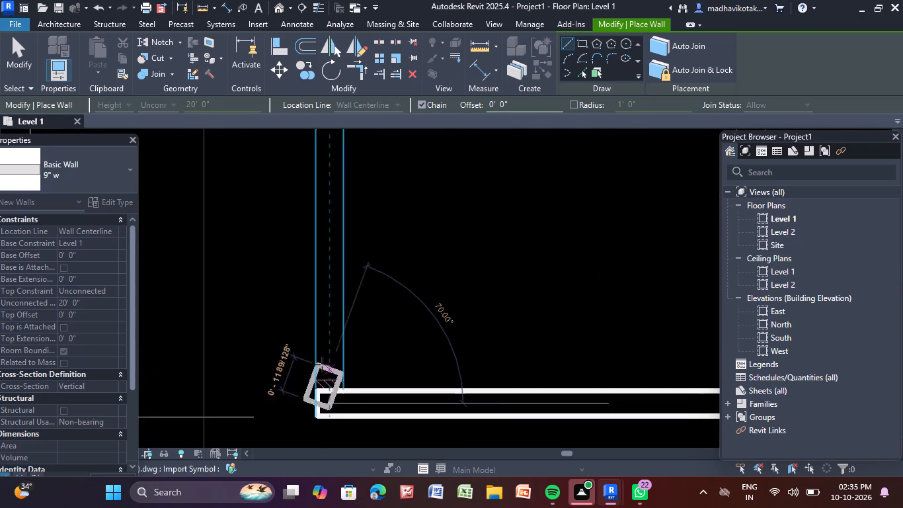
key(Escape)
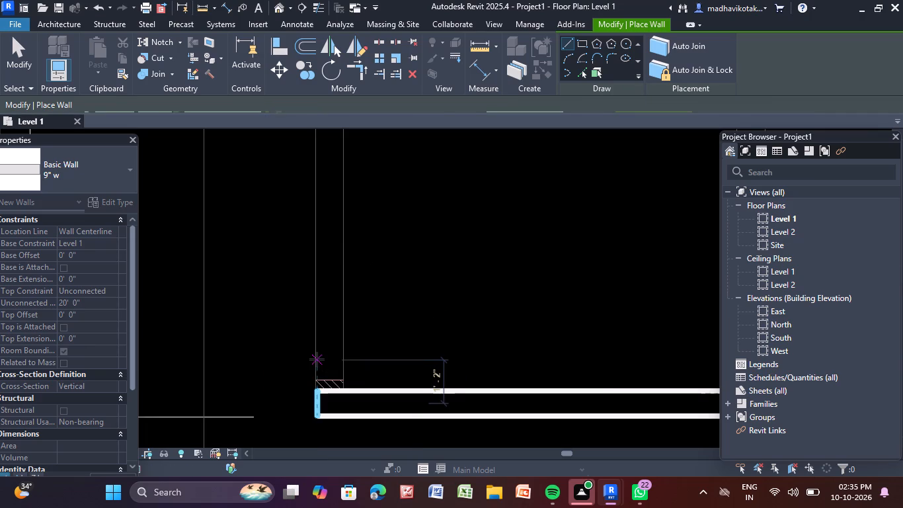
Draw the west exterior wall in 9" w from the south wall up to the north wall, closing the building outline.
click(332, 391)
scroll(332, 216, down, 6)
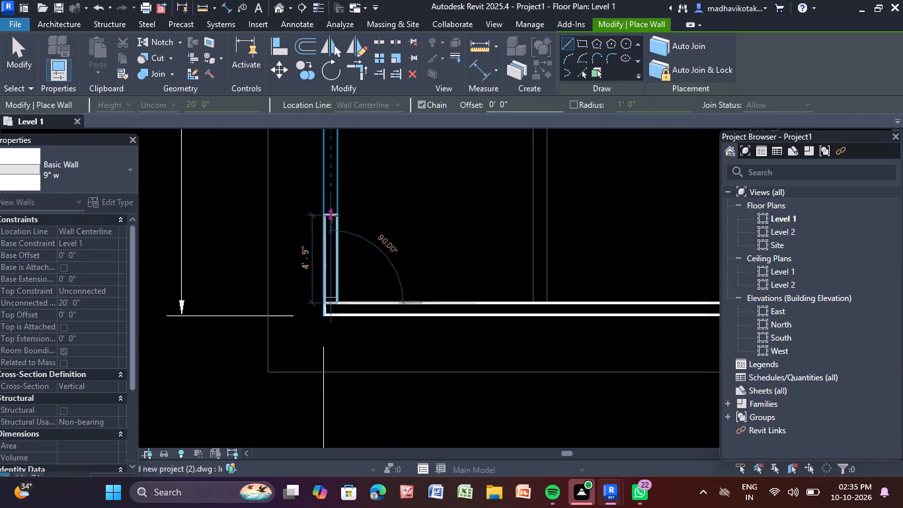
scroll(332, 216, down, 3)
middle_drag(332, 216, 282, 409)
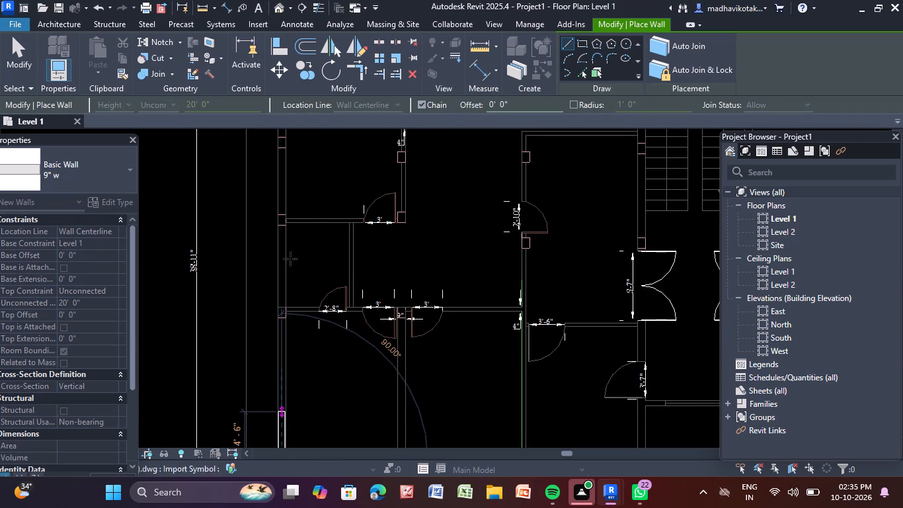
scroll(287, 179, down, 4)
middle_drag(287, 179, 288, 276)
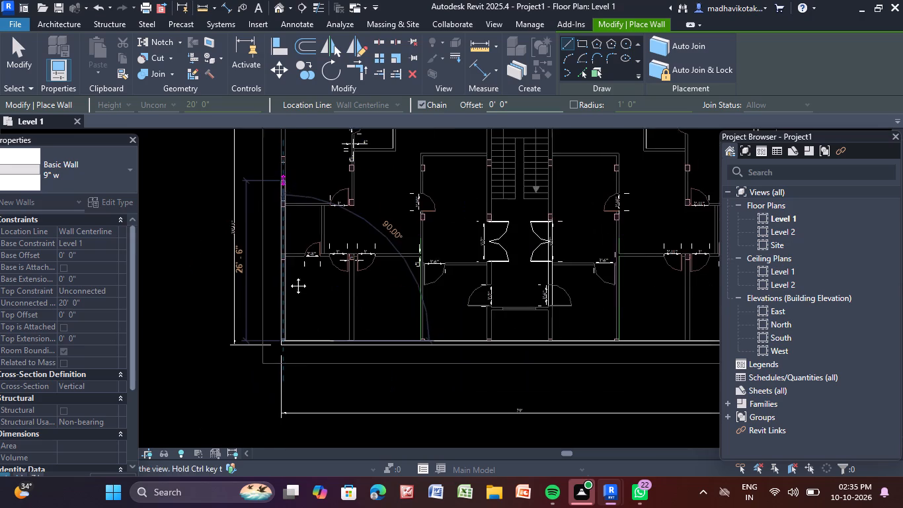
middle_drag(288, 276, 281, 308)
scroll(276, 238, up, 10)
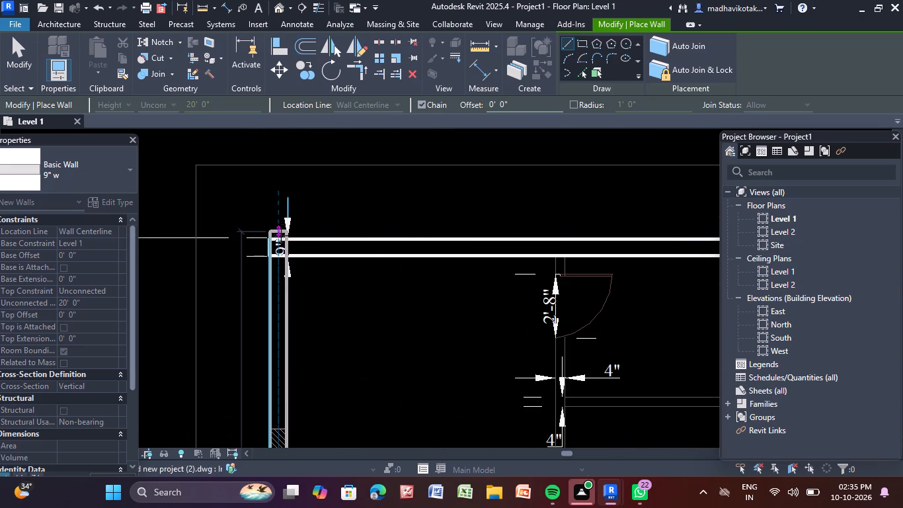
click(283, 255)
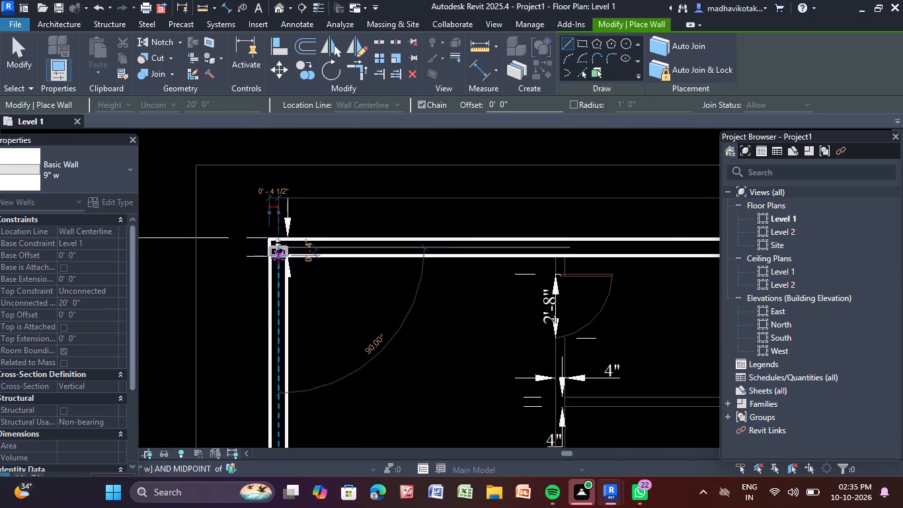
key(Escape)
key(Escape)
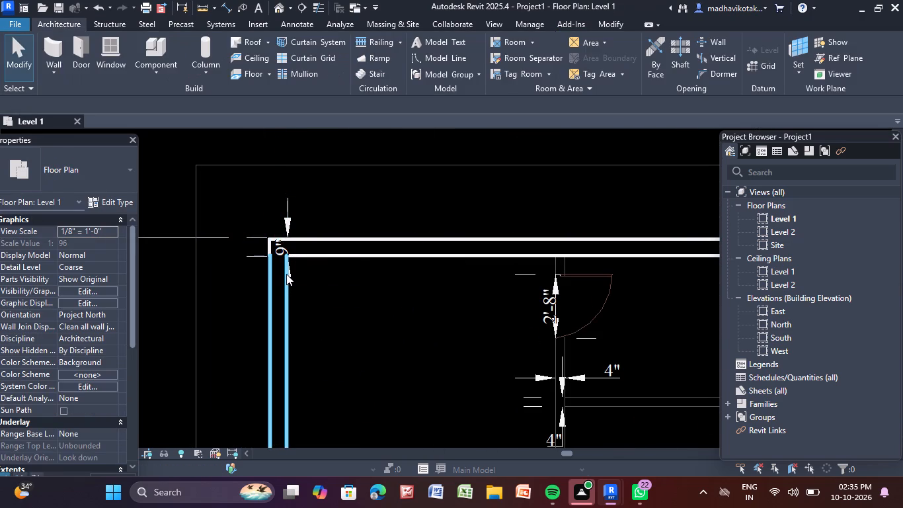
Restart the Wall command and duplicate the 9" w basic wall type under the name 4.5".
scroll(286, 274, up, 4)
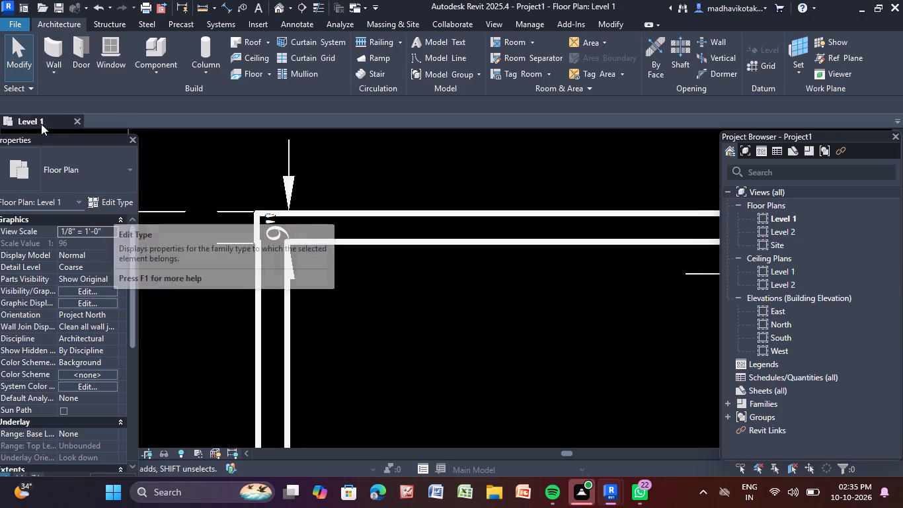
click(50, 58)
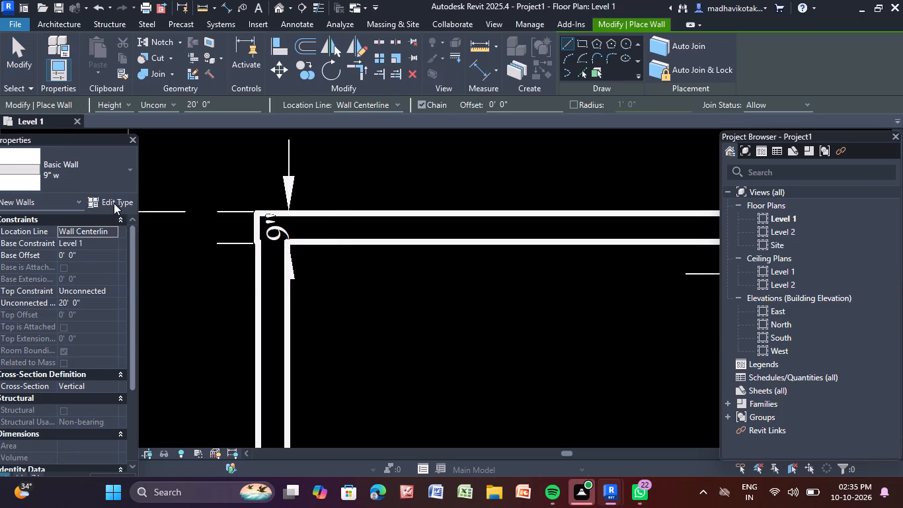
click(114, 198)
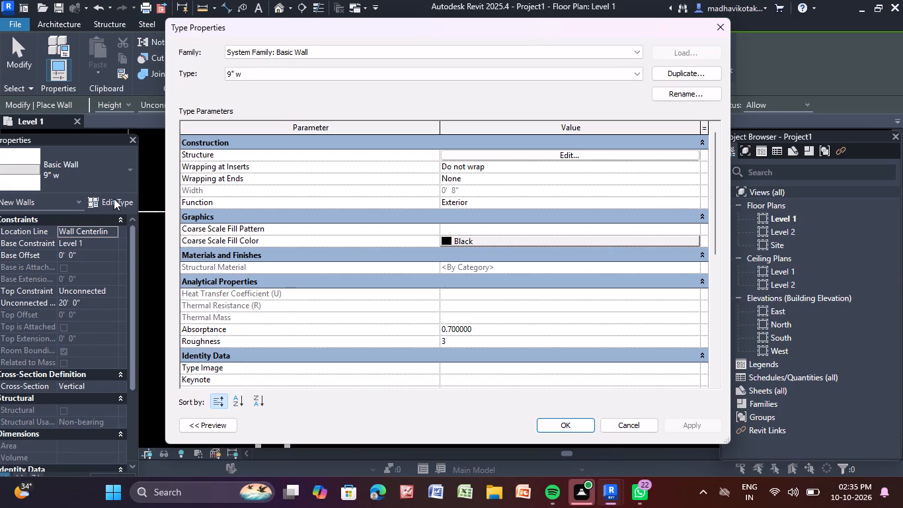
click(709, 68)
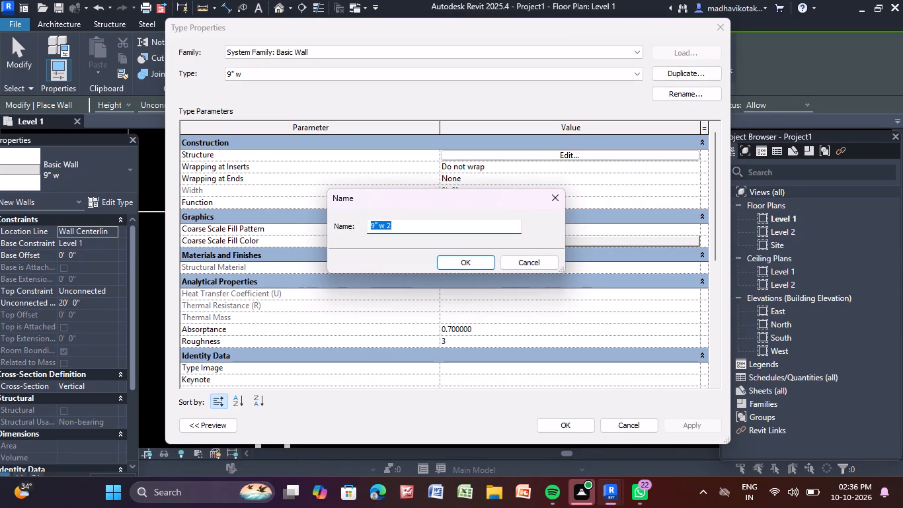
click(440, 228)
key(BackSpace)
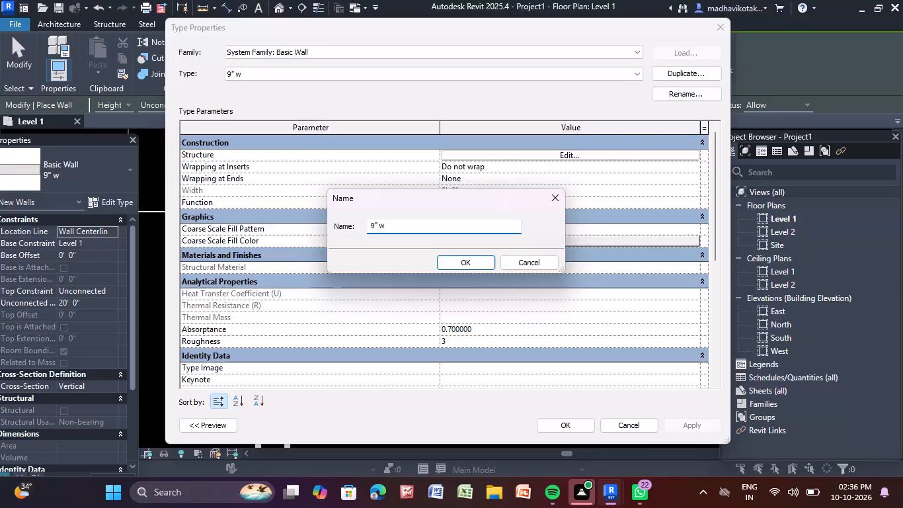
key(BackSpace)
key(BackSpace)
key(BackSpace)
key(BackSpace)
key(BackSpace)
key(BackSpace)
key(BackSpace)
key(BackSpace)
key(BackSpace)
key(BackSpace)
key(BackSpace)
key(BackSpace)
key(BackSpace)
key(BackSpace)
key(BackSpace)
text(4.5)
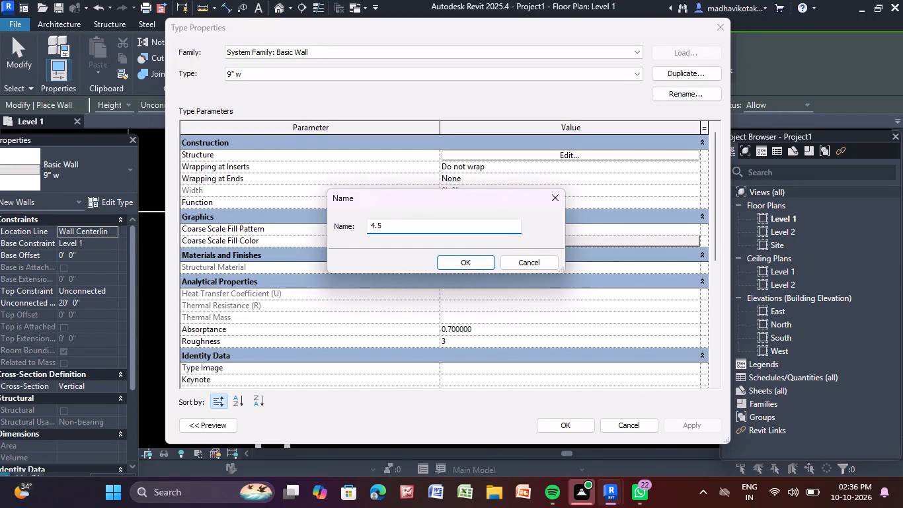
key(shift+quotedbl)
key(Return)
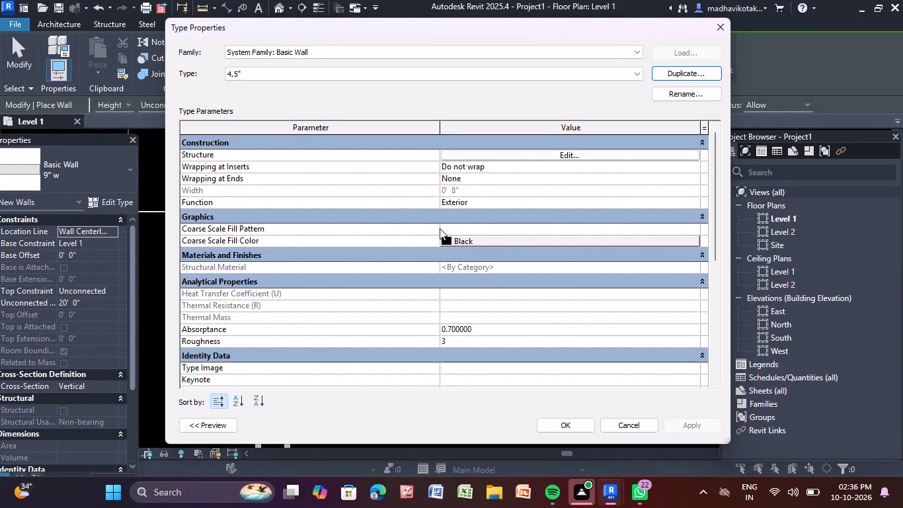
Duplicate the 4.5" basic wall type under the name 4.5" p and accept it for wall placement.
click(674, 69)
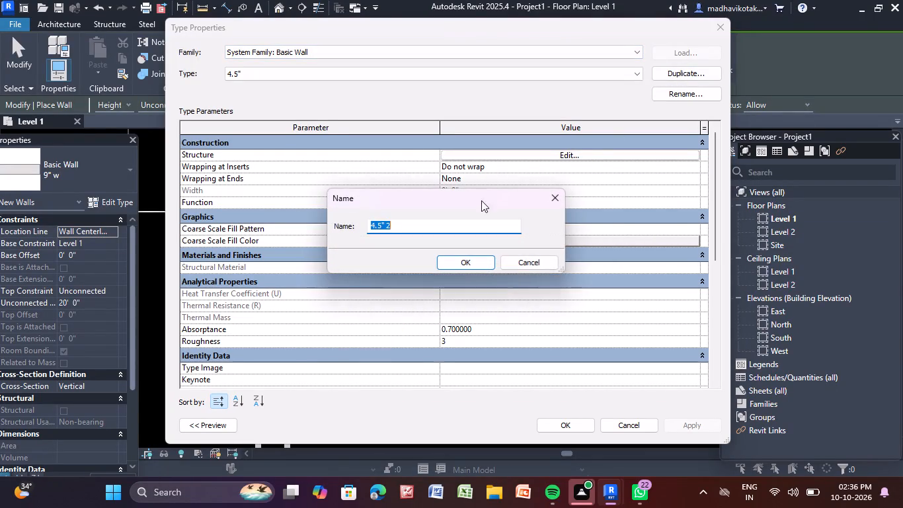
click(465, 214)
click(455, 223)
key(BackSpace)
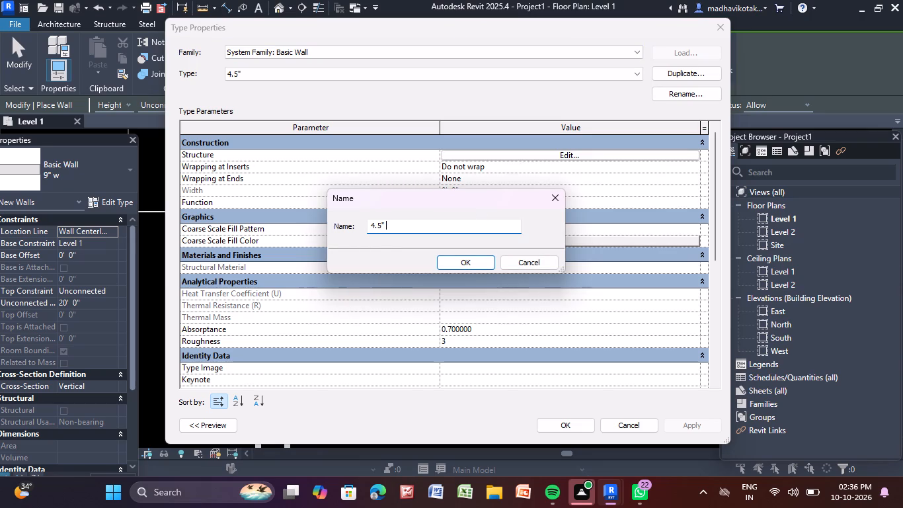
key(p)
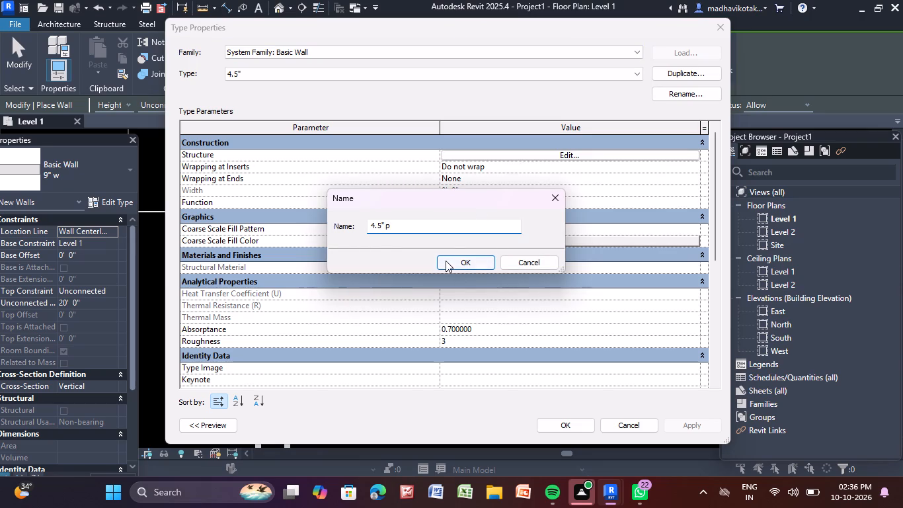
click(453, 264)
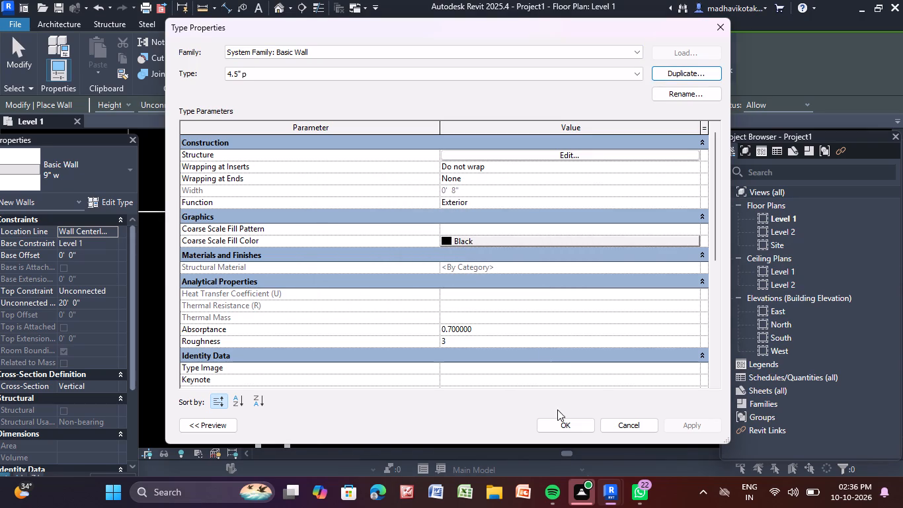
click(570, 426)
Draw a 4.5" p partition from the north exterior wall at the 2'-8" door south to the column beside the 3' door.
scroll(450, 242, down, 4)
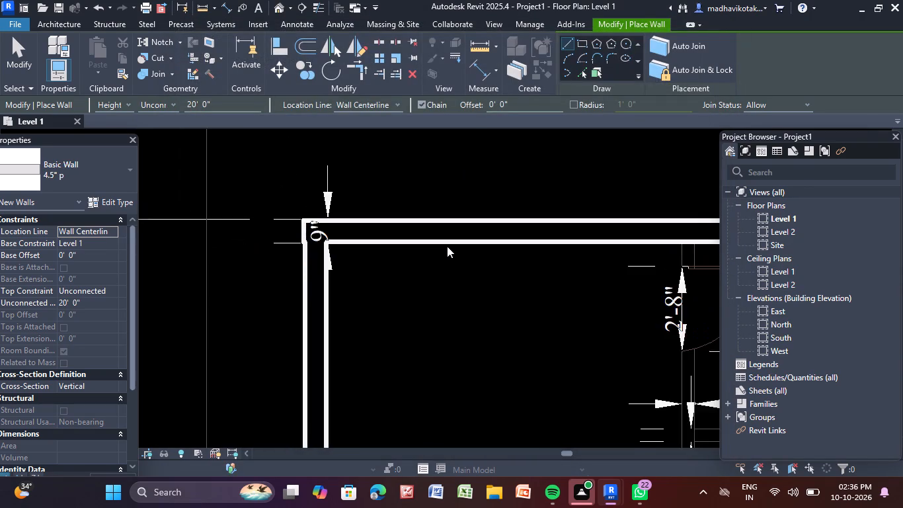
scroll(447, 246, down, 11)
middle_drag(451, 258, 303, 227)
click(133, 173)
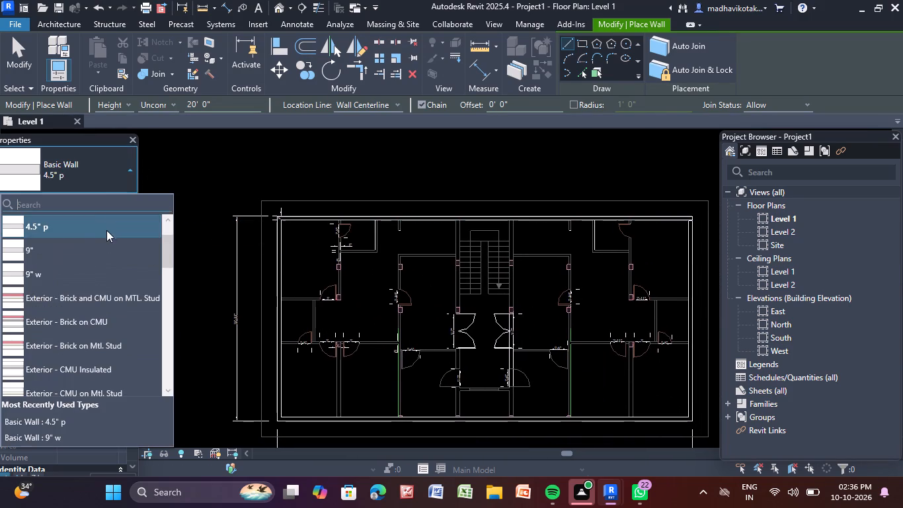
click(105, 235)
scroll(360, 225, up, 4)
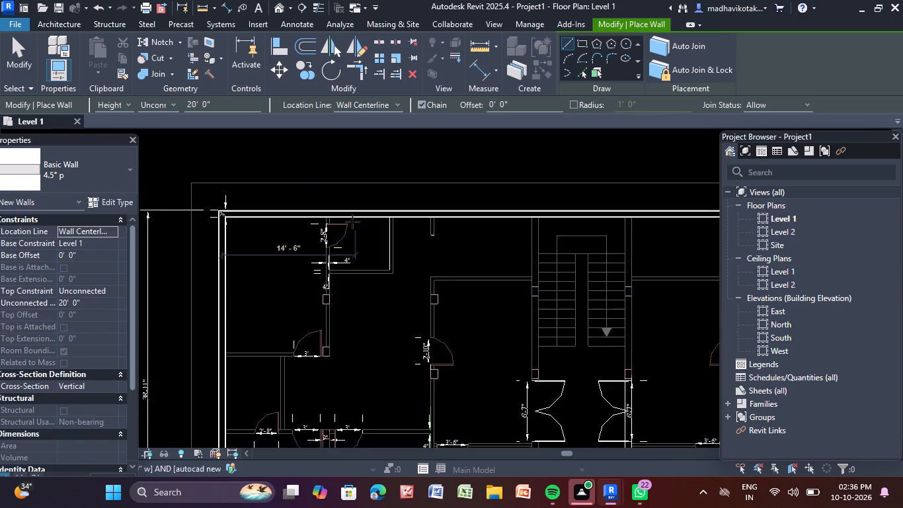
scroll(352, 222, up, 7)
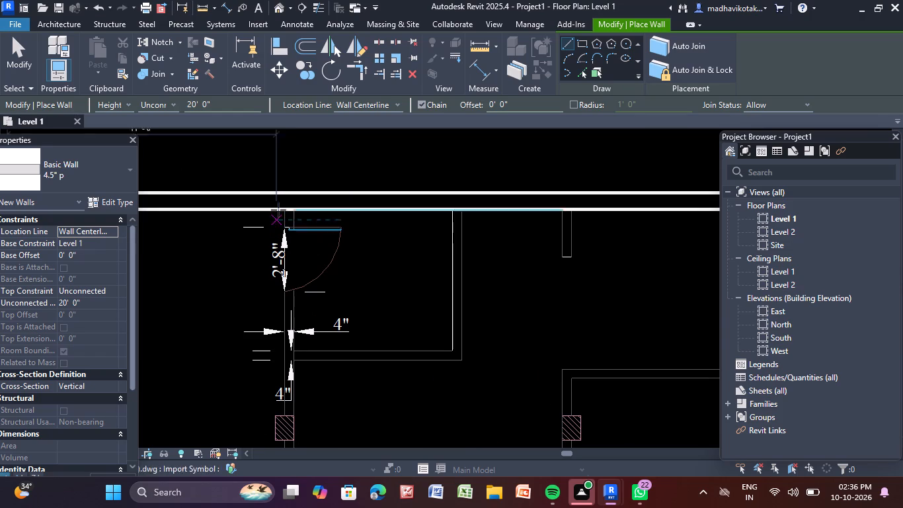
scroll(286, 213, up, 5)
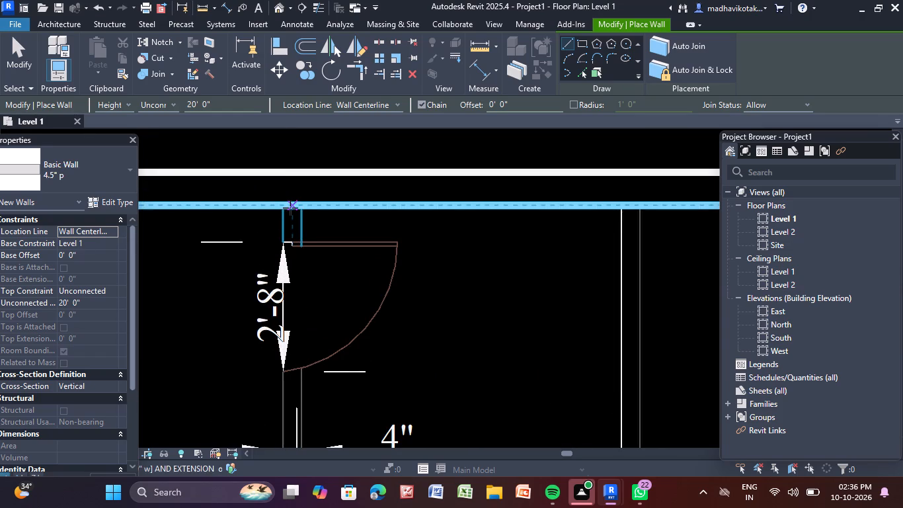
click(290, 208)
scroll(287, 349, down, 3)
middle_drag(290, 351, 290, 188)
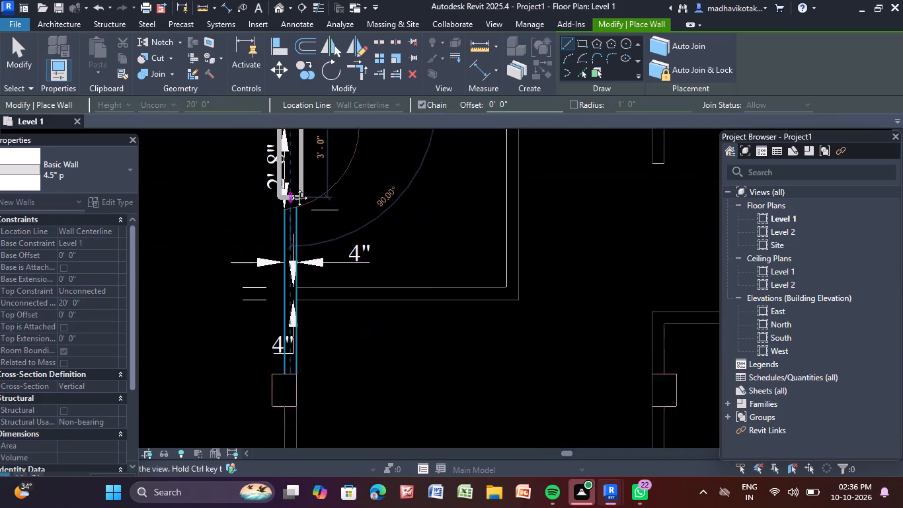
middle_drag(290, 188, 290, 186)
scroll(290, 186, up, 1)
scroll(286, 310, down, 5)
middle_drag(284, 319, 282, 204)
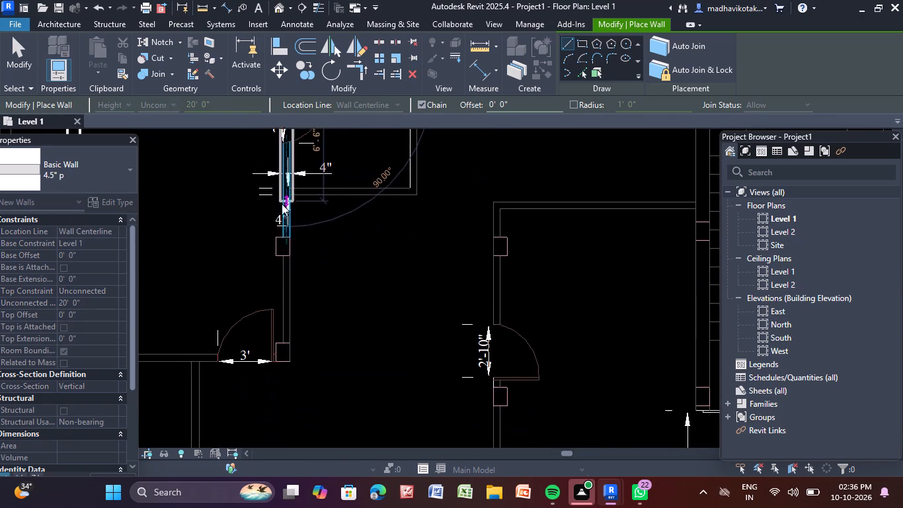
scroll(283, 363, up, 6)
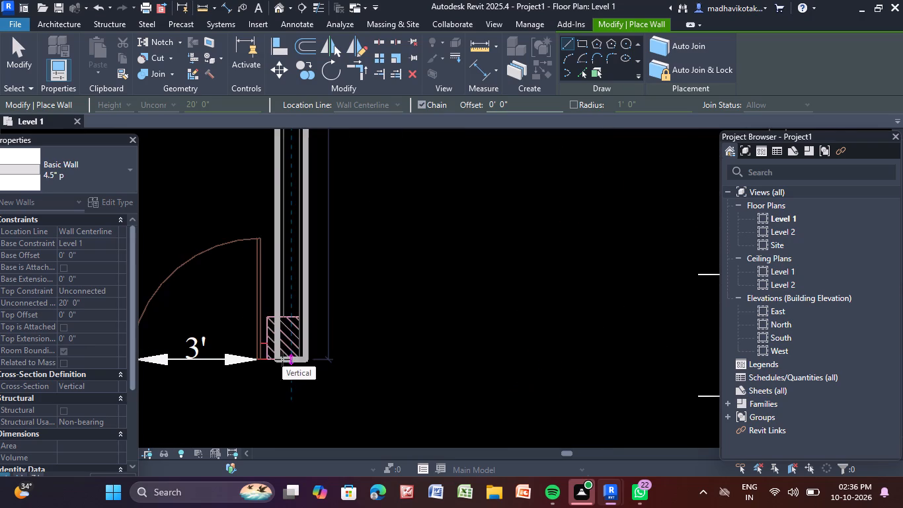
click(281, 360)
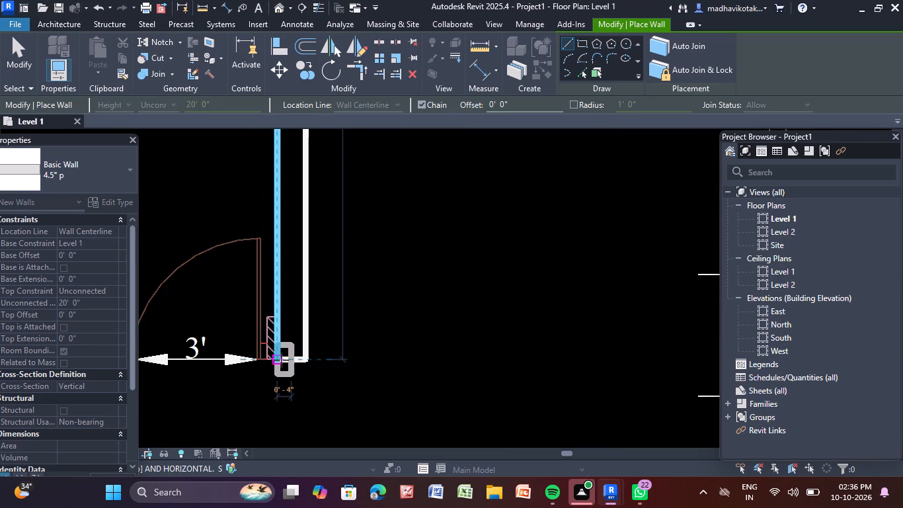
key(Escape)
Draw a horizontal 4.5" p partition from the west exterior wall across the 3' door opening to the first partition's lower end.
scroll(280, 360, down, 5)
middle_drag(282, 364, 497, 365)
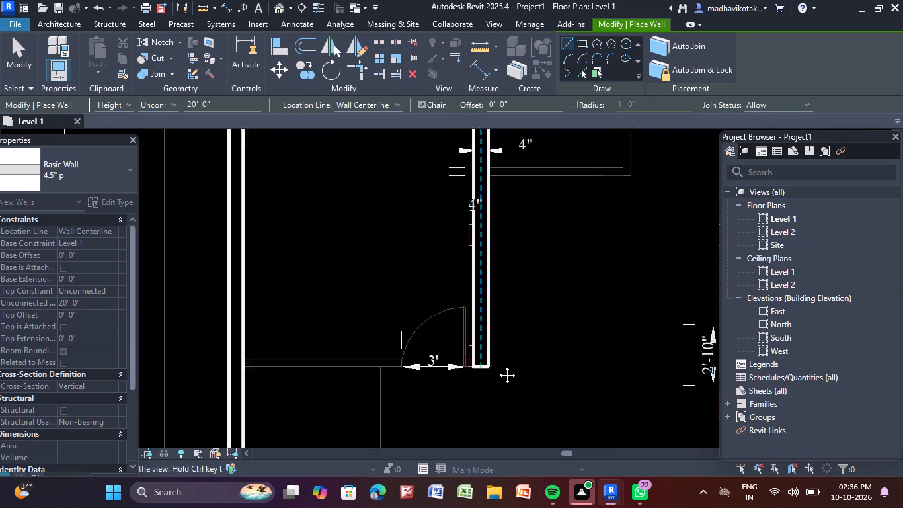
middle_drag(497, 365, 510, 361)
scroll(275, 351, up, 3)
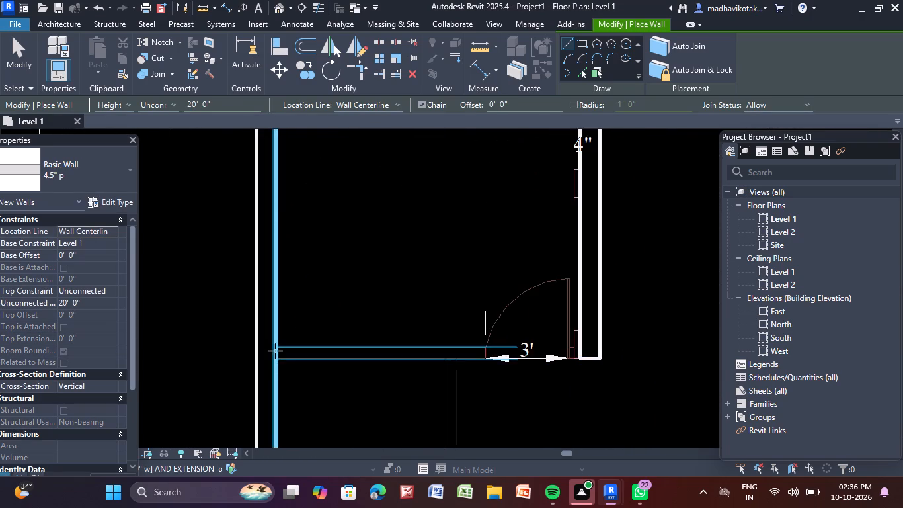
scroll(276, 350, up, 2)
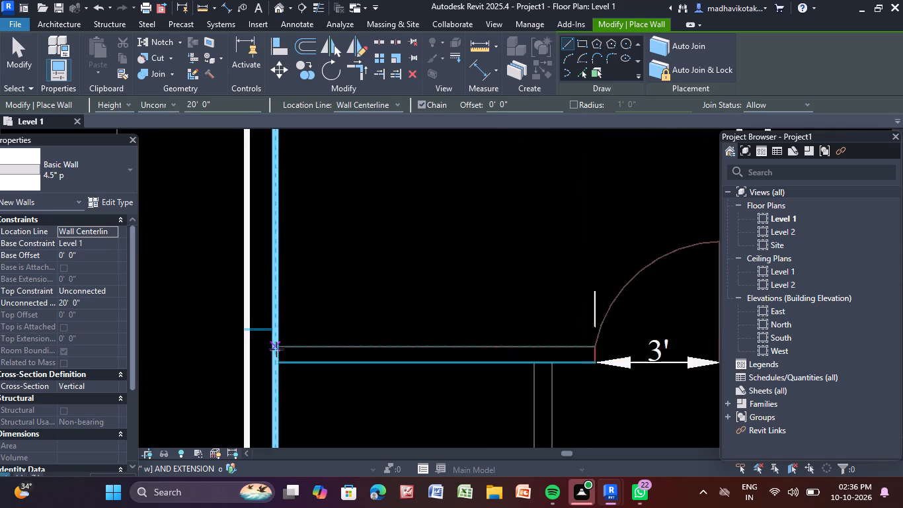
scroll(276, 349, up, 1)
click(277, 357)
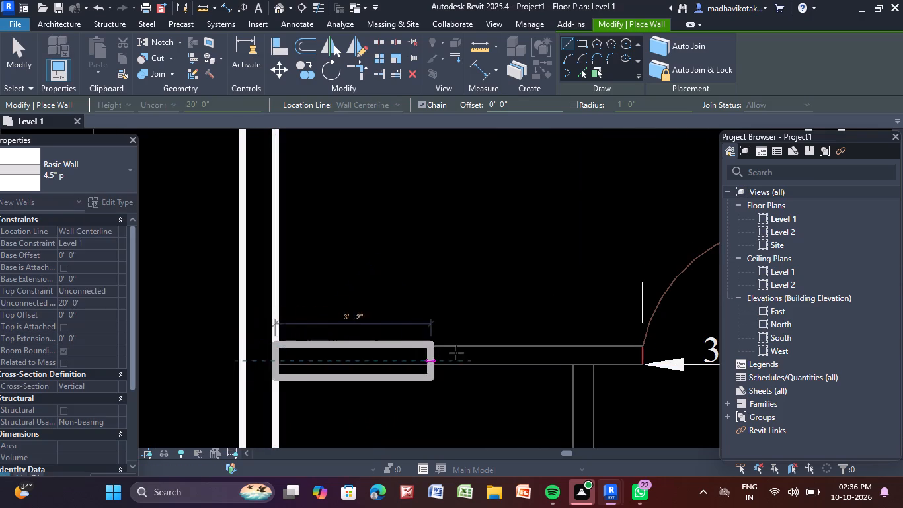
scroll(580, 368, down, 5)
middle_drag(582, 368, 311, 338)
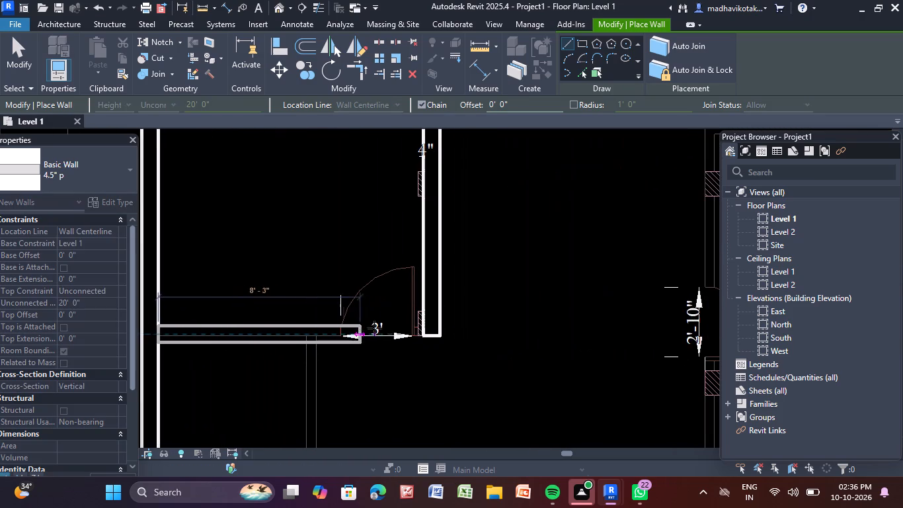
scroll(418, 332, up, 6)
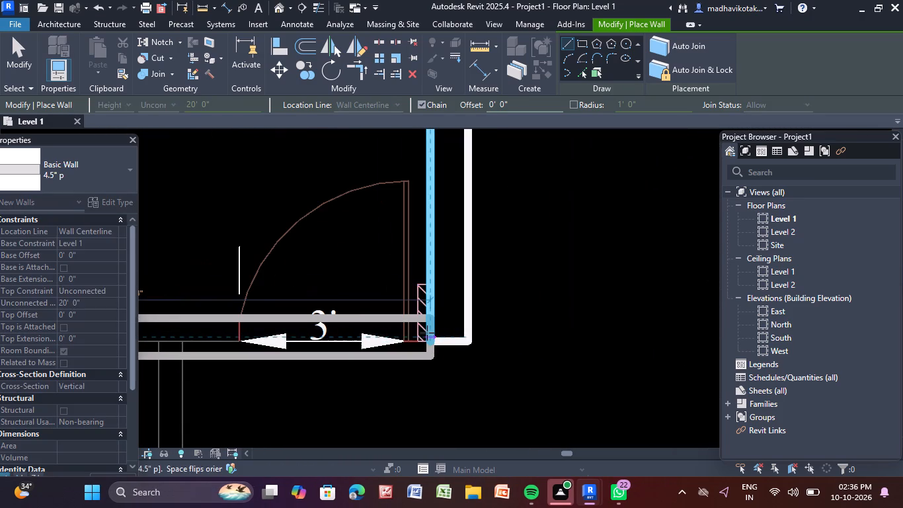
click(428, 333)
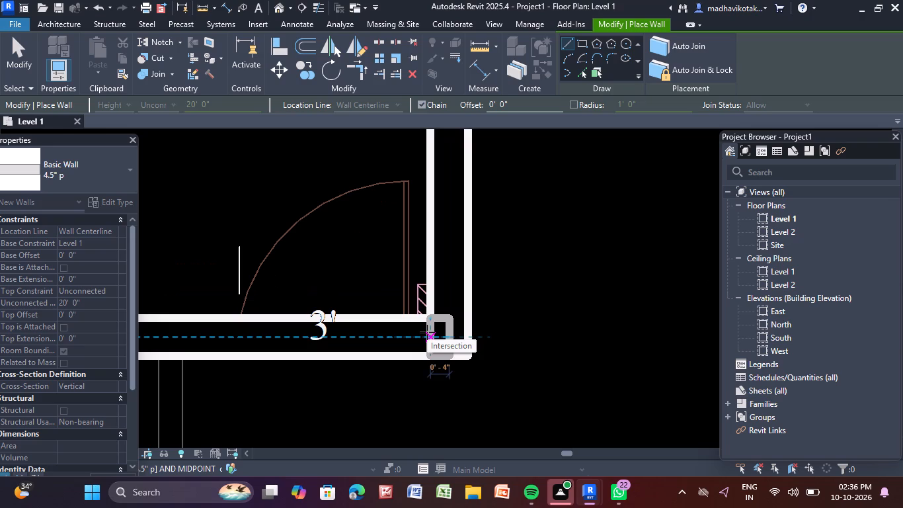
key(Escape)
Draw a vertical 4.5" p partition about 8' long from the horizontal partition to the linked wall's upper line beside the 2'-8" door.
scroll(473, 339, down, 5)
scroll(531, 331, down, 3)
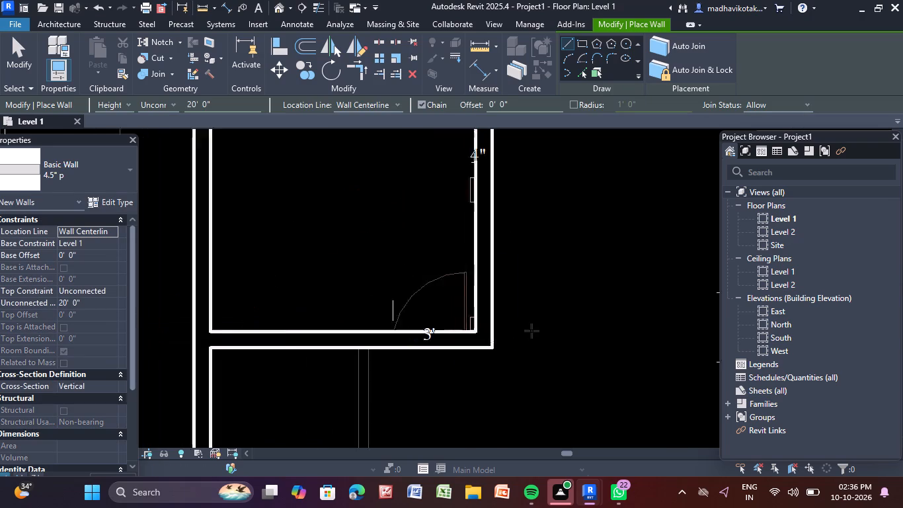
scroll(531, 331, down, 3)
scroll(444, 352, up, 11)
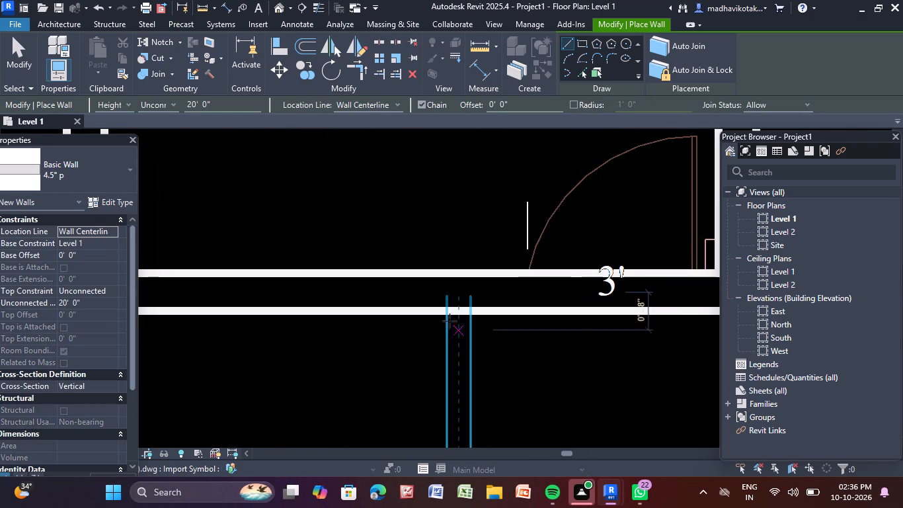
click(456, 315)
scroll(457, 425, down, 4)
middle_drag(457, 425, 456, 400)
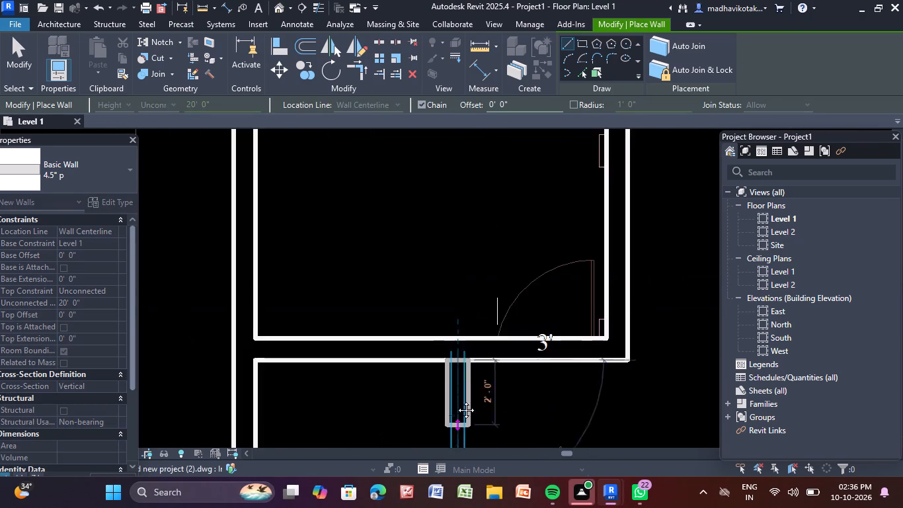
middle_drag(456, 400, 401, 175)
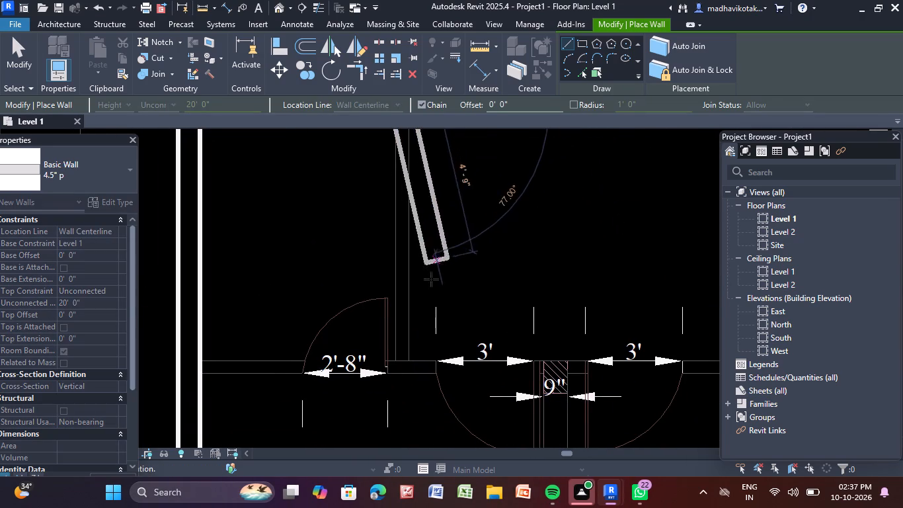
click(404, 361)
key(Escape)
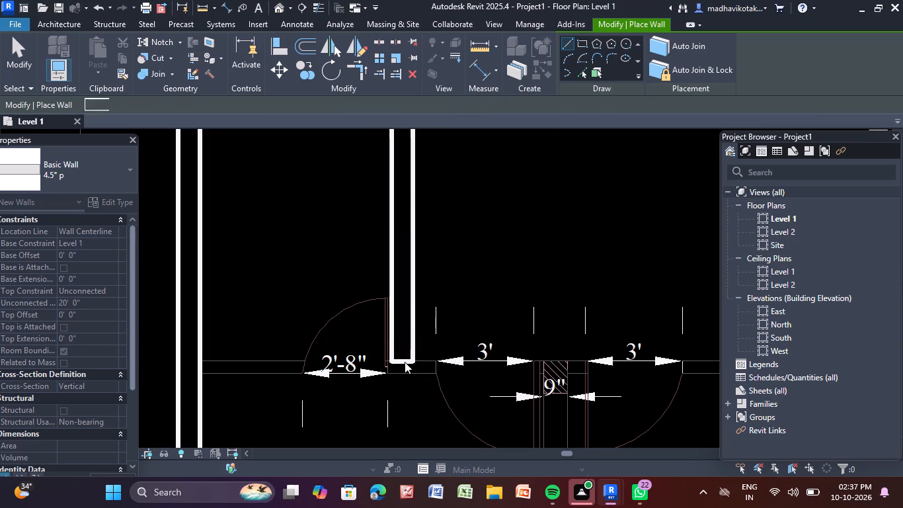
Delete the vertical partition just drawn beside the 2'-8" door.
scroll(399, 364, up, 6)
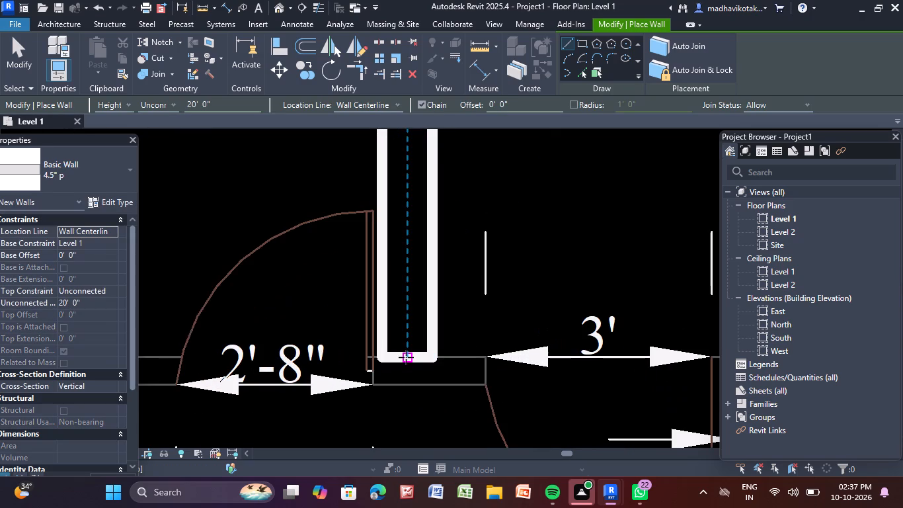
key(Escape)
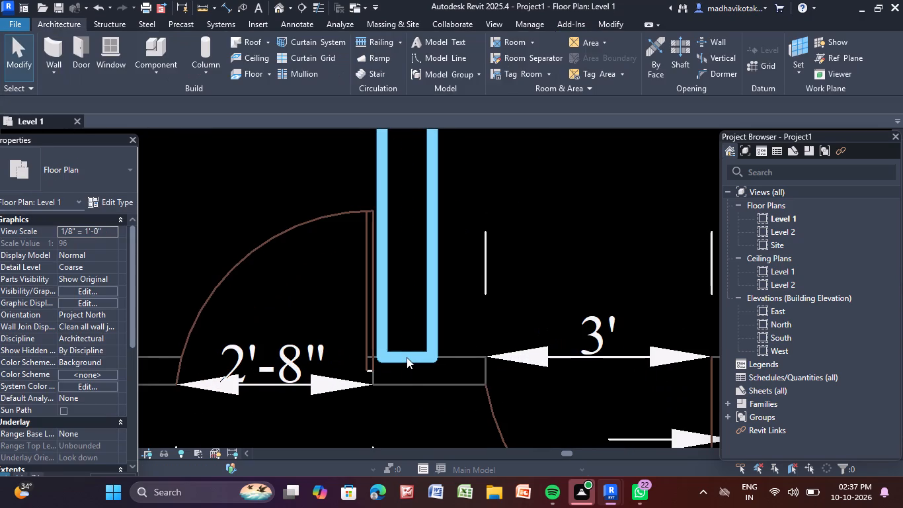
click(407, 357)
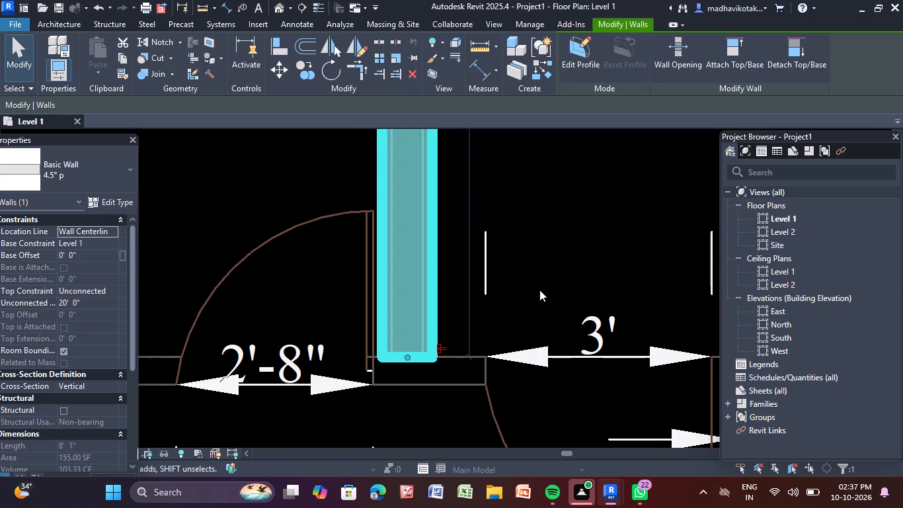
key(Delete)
Draw a vertical 4.5" p partition from the horizontal partition south to the linked wall's lower line beside the 2'-8" door.
scroll(501, 263, down, 4)
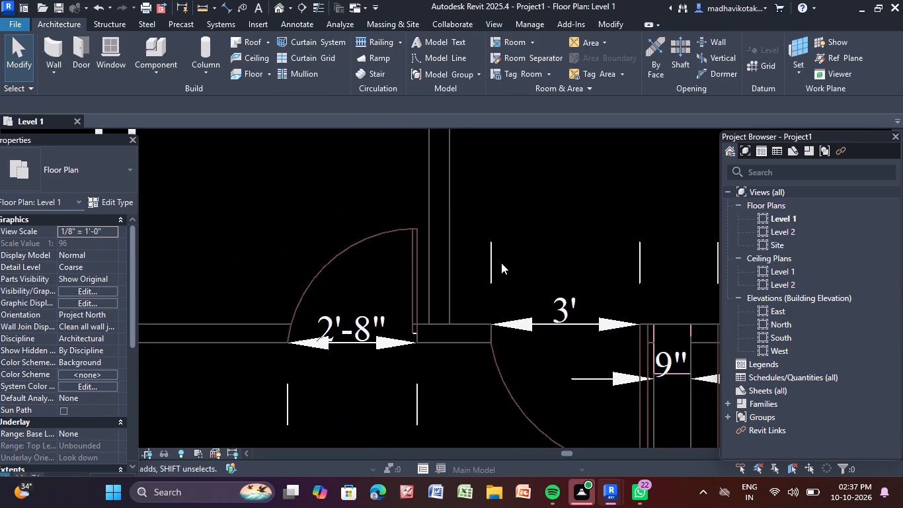
scroll(501, 263, down, 5)
middle_drag(501, 263, 451, 366)
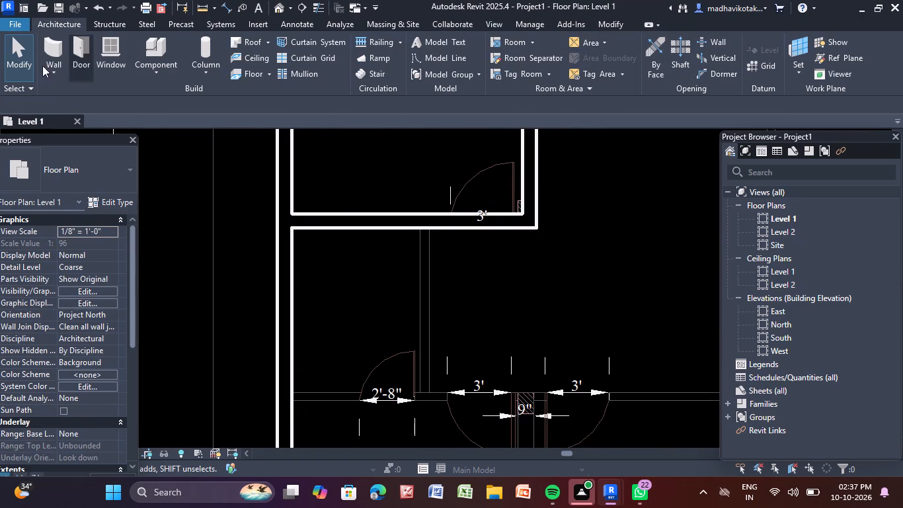
click(53, 59)
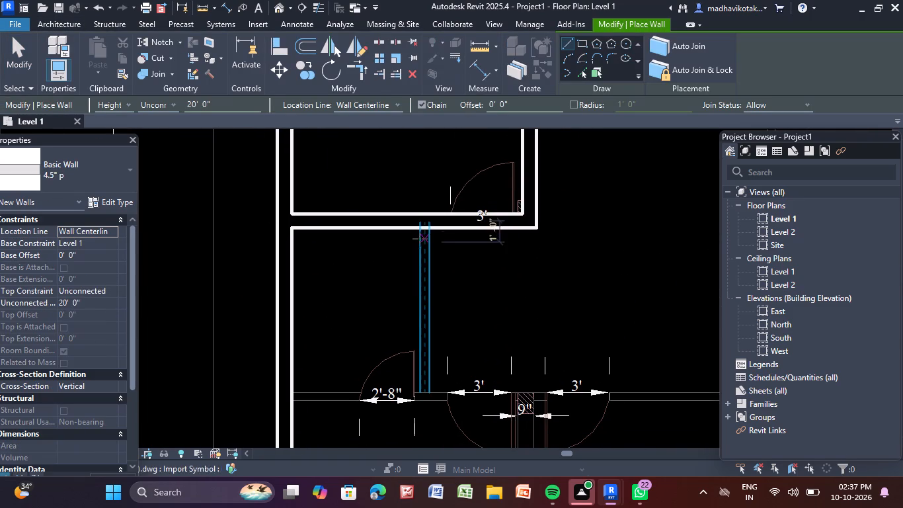
scroll(426, 229, up, 6)
click(425, 229)
scroll(433, 391, down, 2)
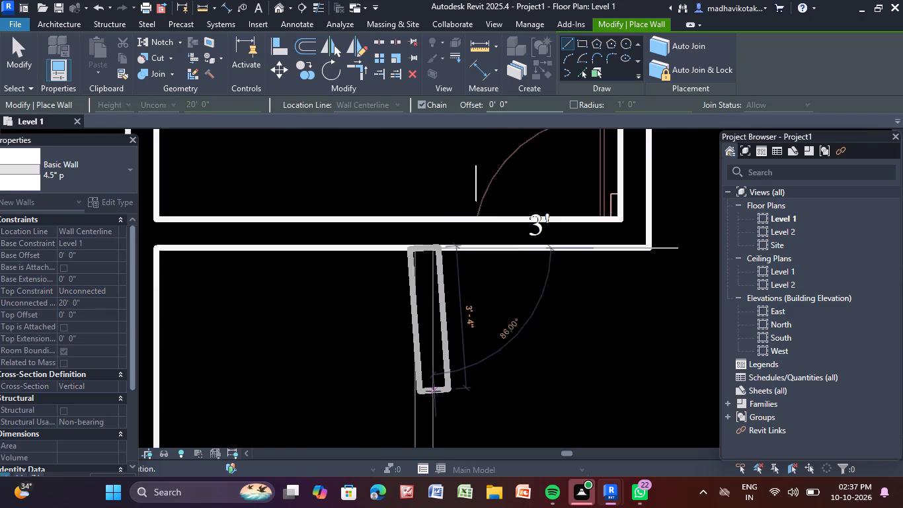
scroll(433, 391, down, 4)
middle_drag(432, 392, 459, 232)
scroll(450, 339, up, 6)
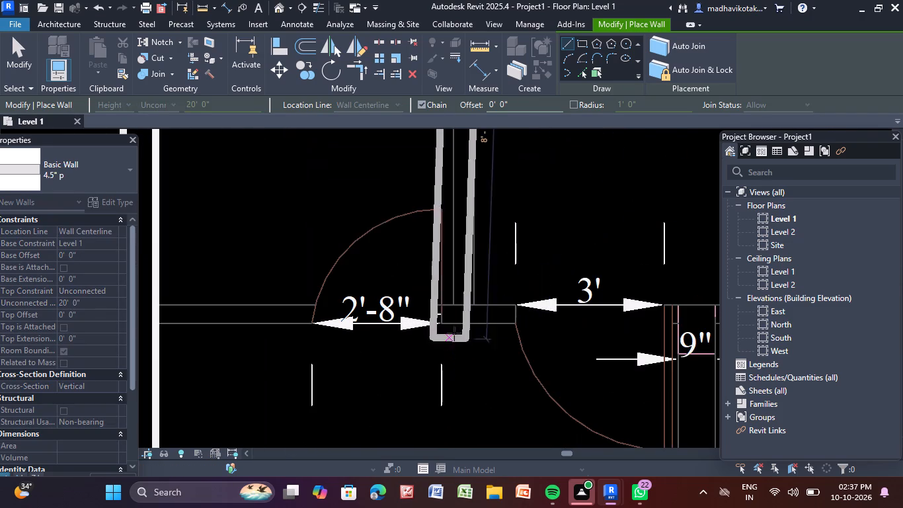
scroll(464, 319, up, 5)
click(462, 329)
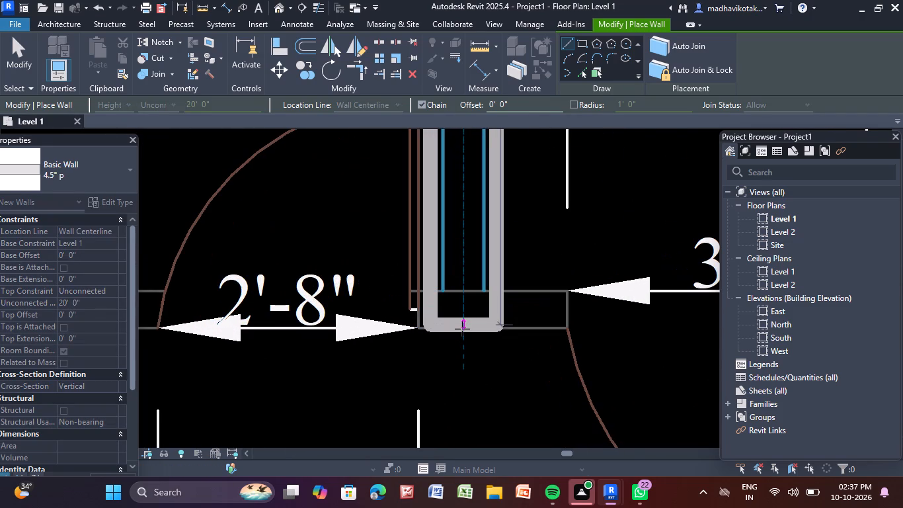
key(Escape)
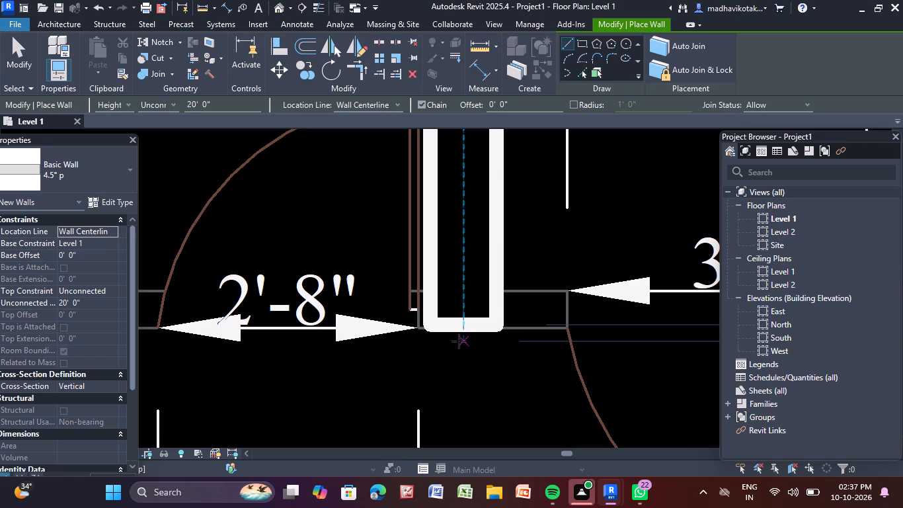
Draw a horizontal 4.5" p partition from the west exterior wall across the 2'-8" and two 3' doors to the linked vertical wall beside the 3'-6" door.
scroll(397, 374, down, 3)
middle_drag(397, 374, 507, 367)
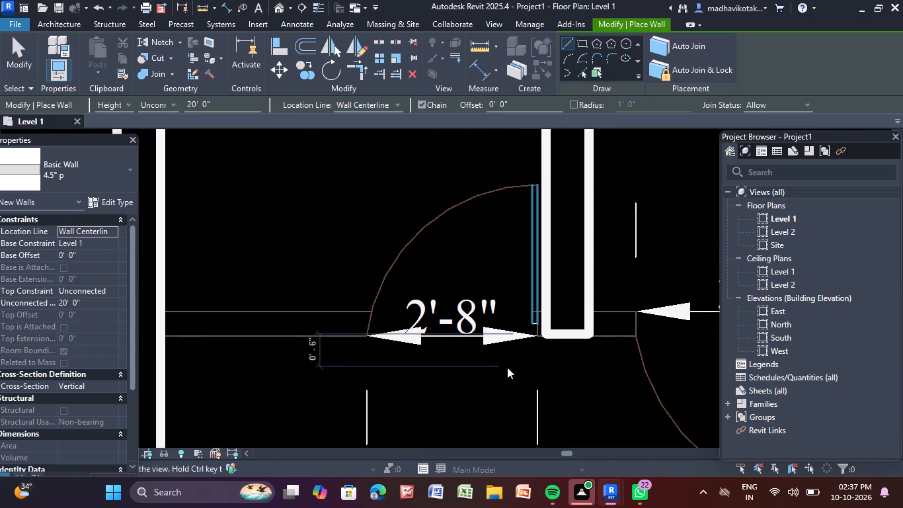
middle_drag(507, 367, 517, 366)
scroll(166, 329, up, 2)
click(158, 321)
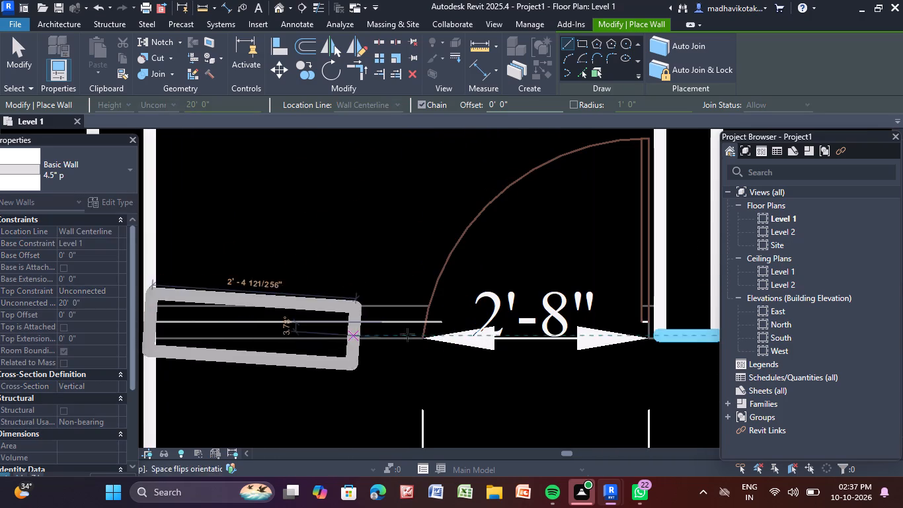
scroll(600, 319, down, 5)
middle_drag(600, 319, 277, 295)
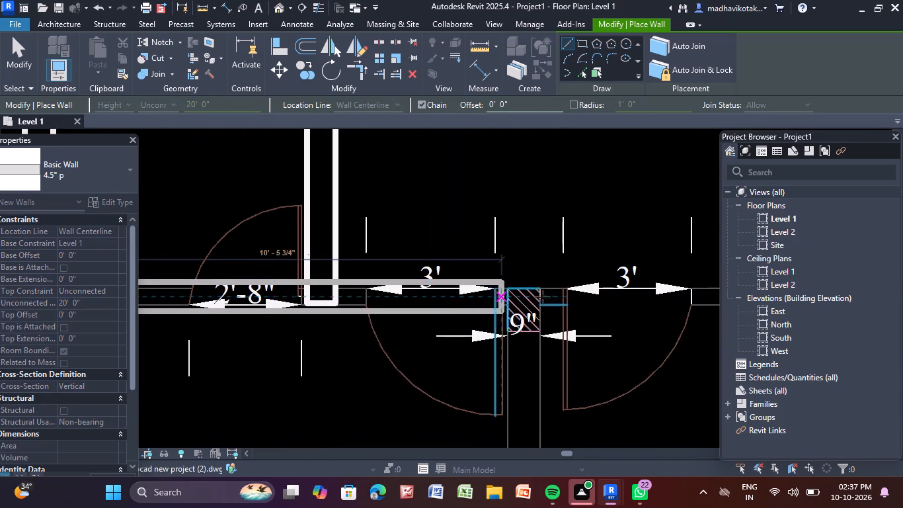
scroll(570, 298, down, 11)
middle_click(557, 296)
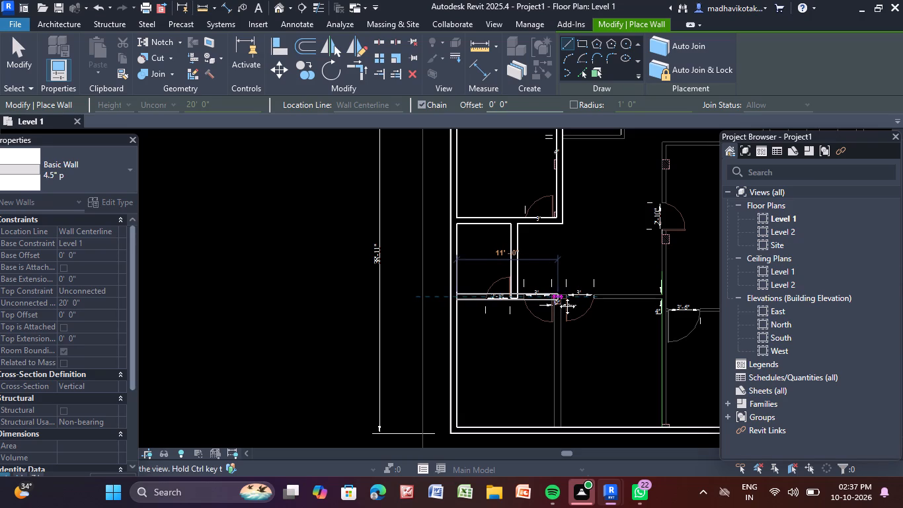
scroll(557, 296, up, 2)
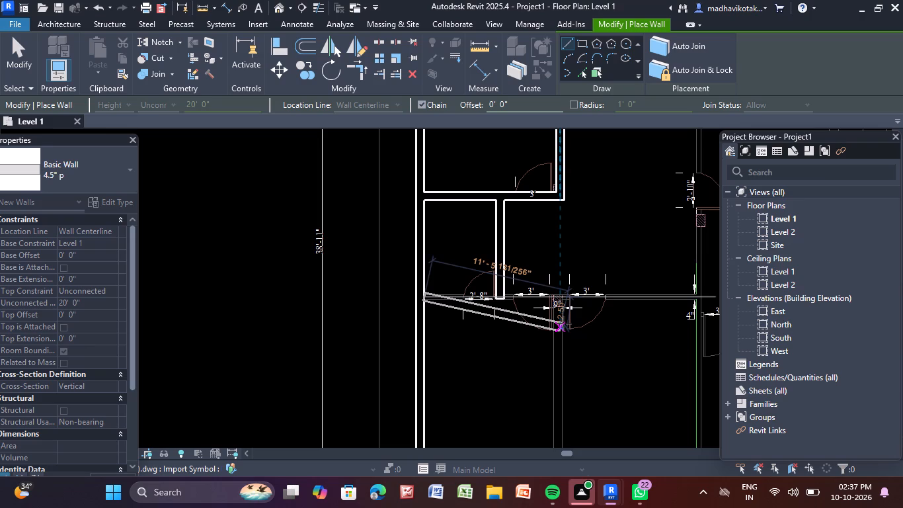
scroll(588, 311, down, 2)
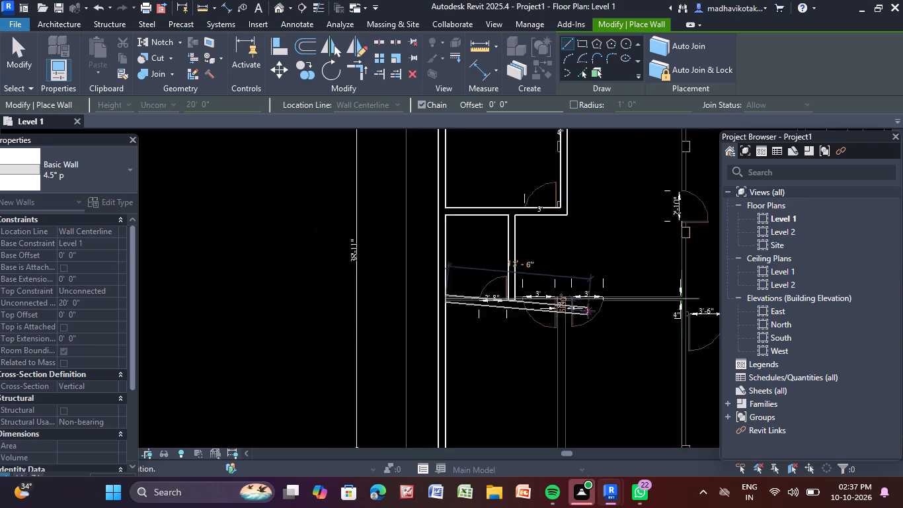
scroll(588, 311, down, 2)
middle_drag(587, 311, 370, 319)
scroll(370, 319, up, 2)
scroll(469, 301, up, 10)
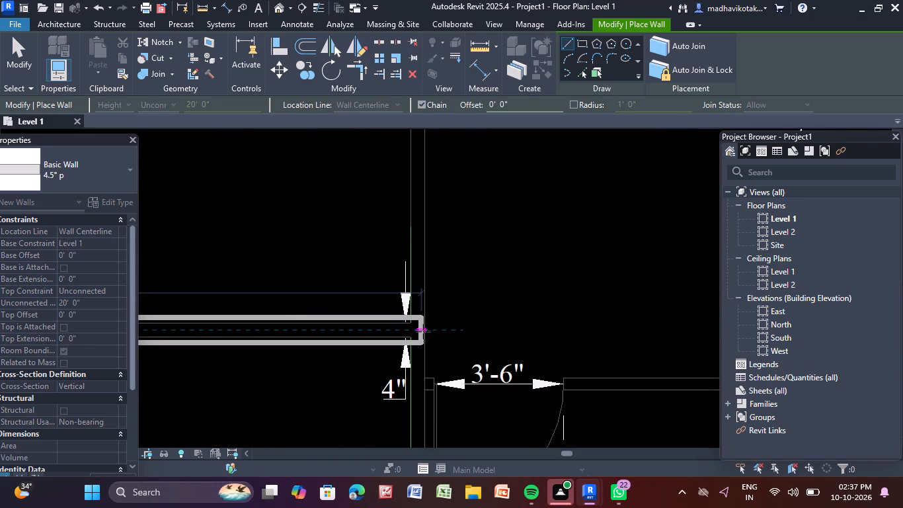
click(424, 331)
key(Escape)
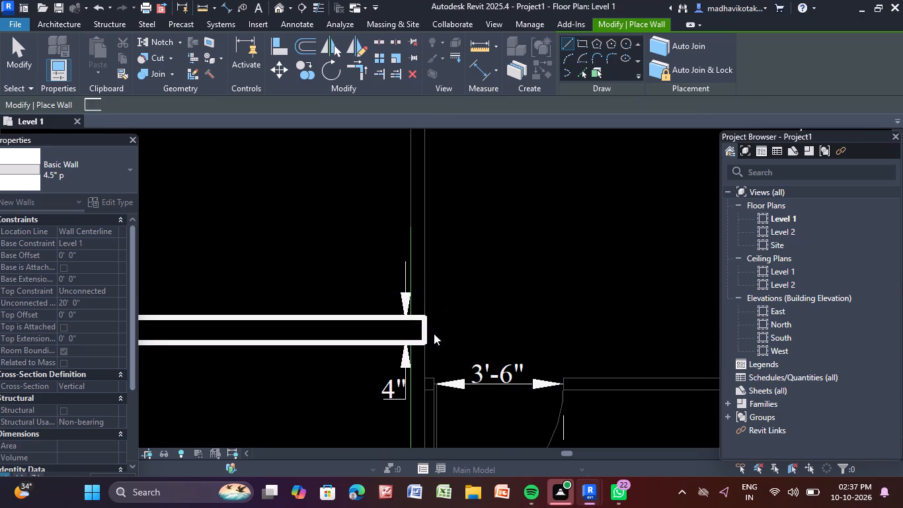
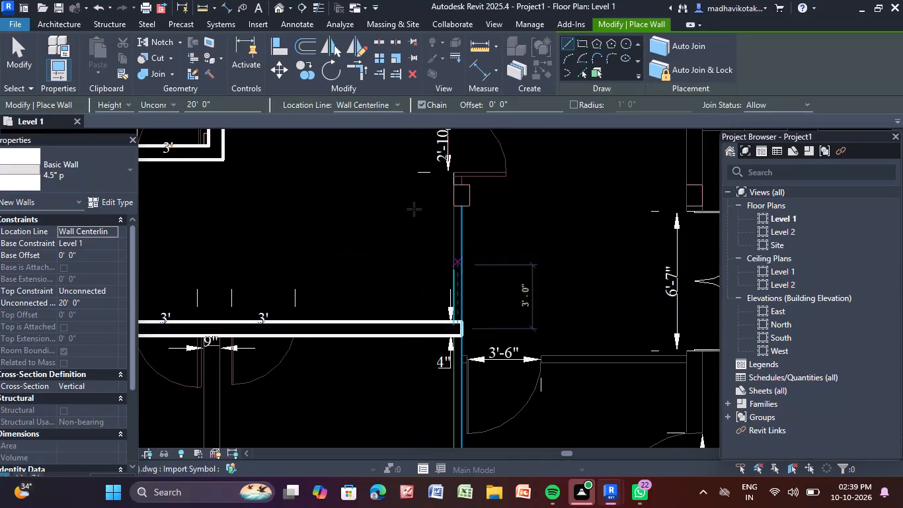
Draw a vertical 4.5" p partition about 6' long south from the north exterior wall, along the east side of the small 2'-8" door room.
scroll(498, 299, down, 5)
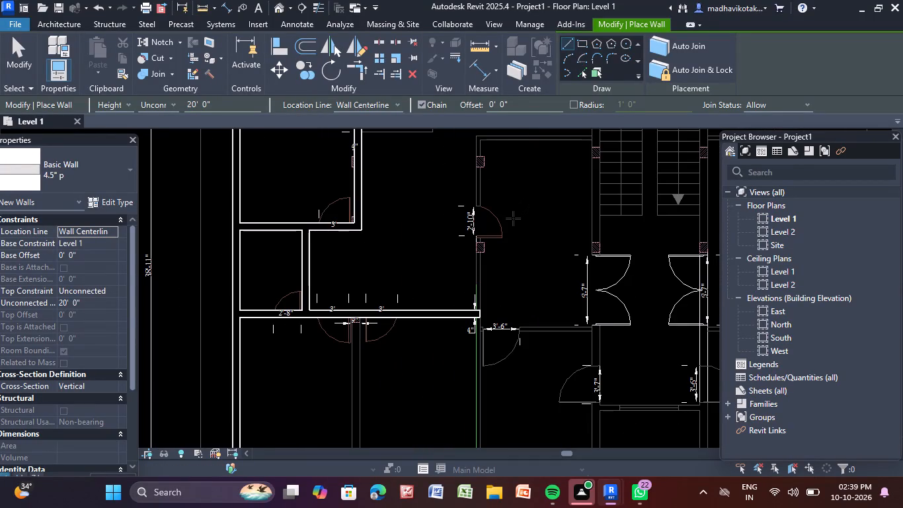
scroll(494, 213, down, 4)
middle_drag(496, 220, 496, 245)
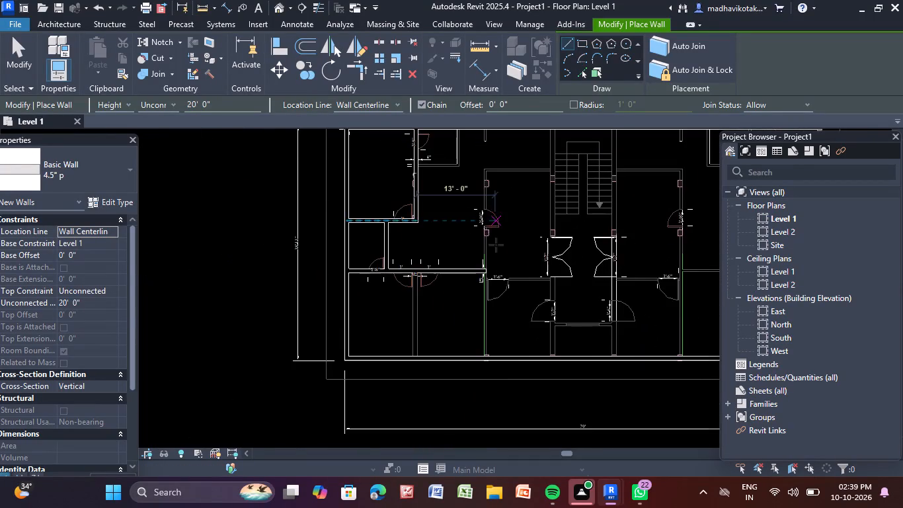
middle_drag(496, 245, 491, 335)
scroll(496, 296, up, 7)
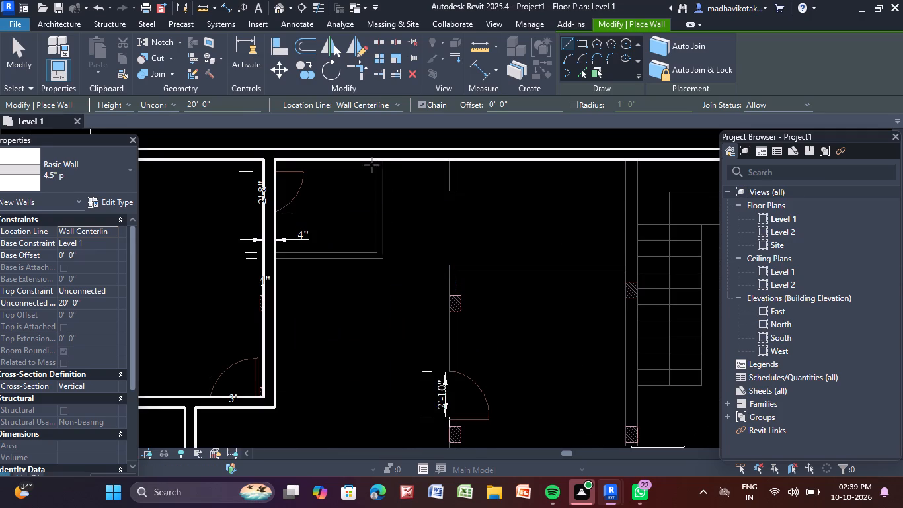
scroll(383, 159, up, 5)
click(375, 163)
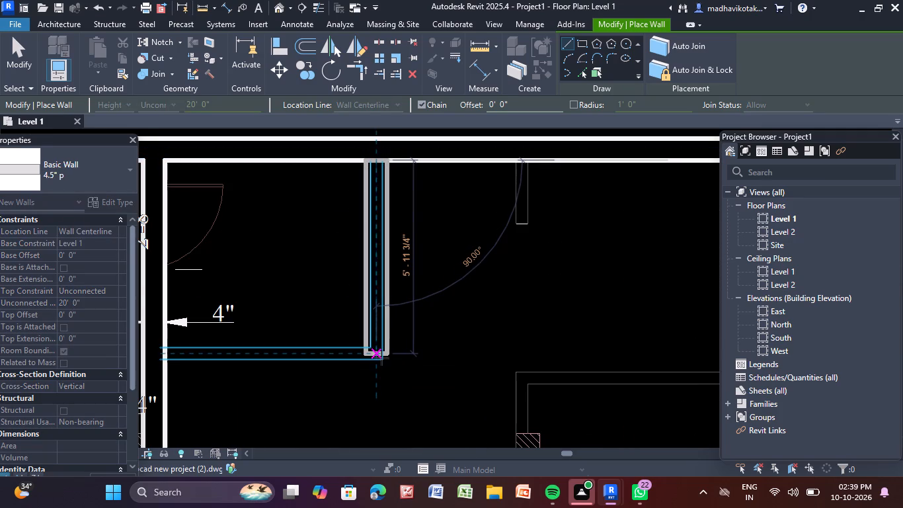
click(379, 360)
key(Escape)
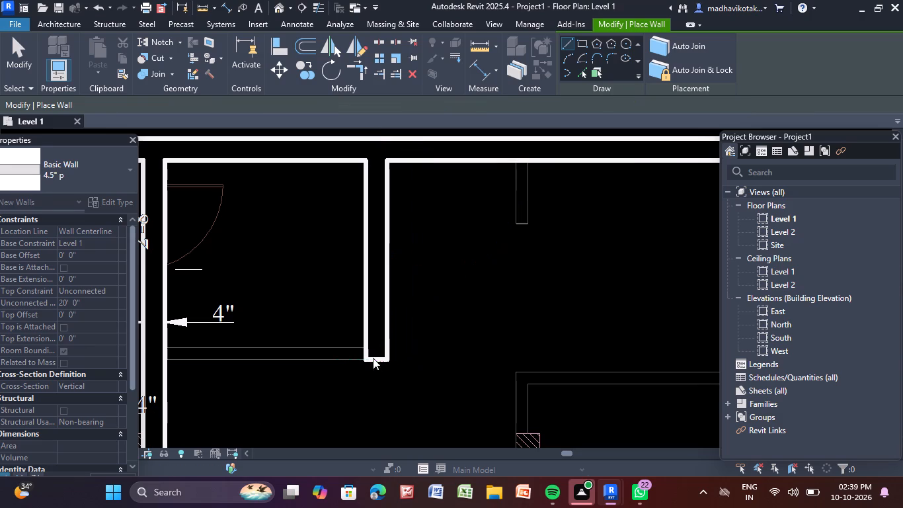
Draw a horizontal 4.5" p partition about 6'-6" long from that partition's lower end west to the existing vertical partition, closing the small room.
click(365, 350)
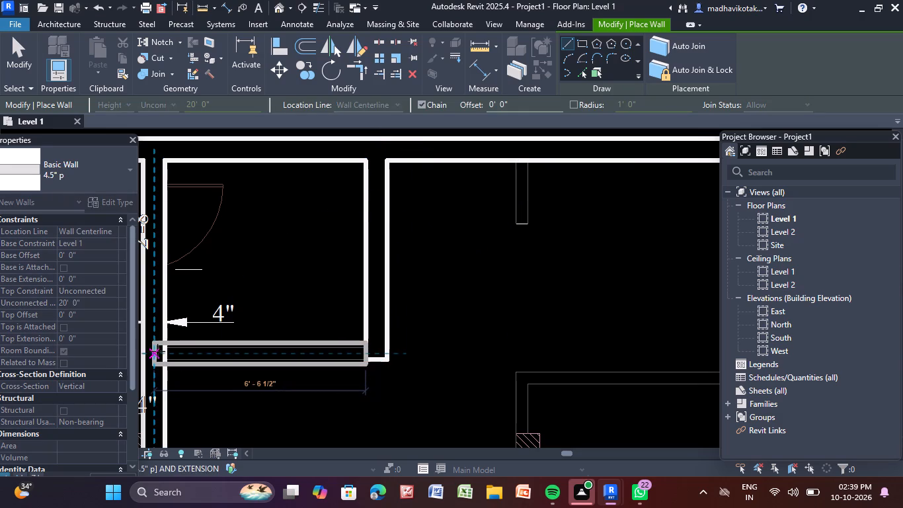
click(163, 351)
key(Escape)
Draw a vertical 4.5" p partition along the staircase's west side from the north exterior wall to the south exterior wall.
scroll(507, 341, down, 6)
middle_drag(504, 339, 363, 275)
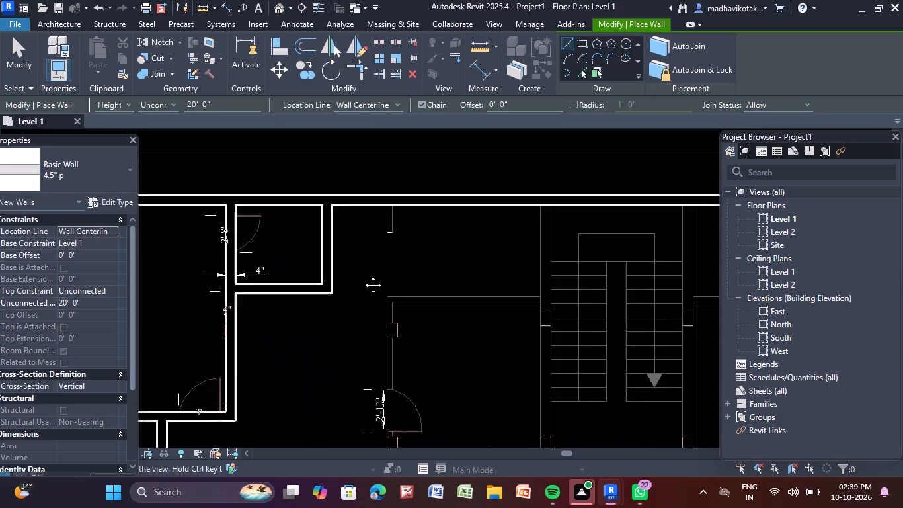
middle_drag(363, 275, 348, 271)
click(516, 196)
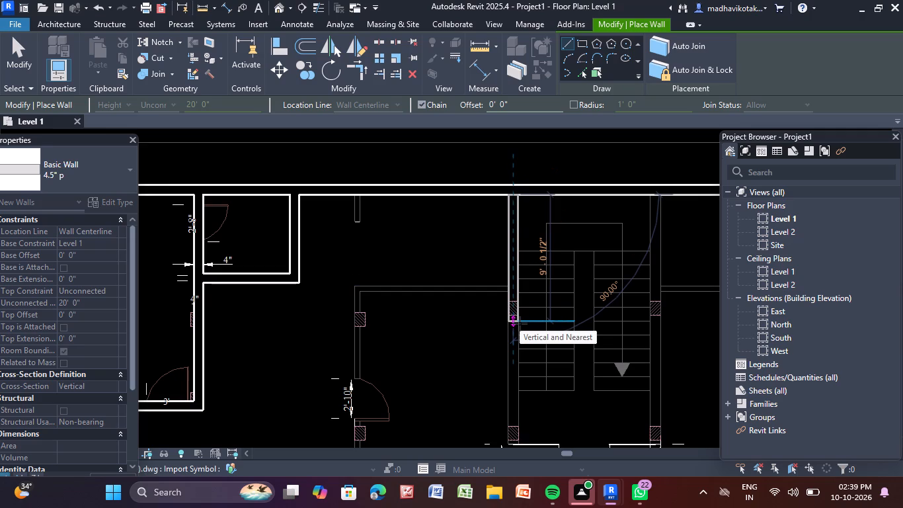
middle_drag(520, 323, 502, 231)
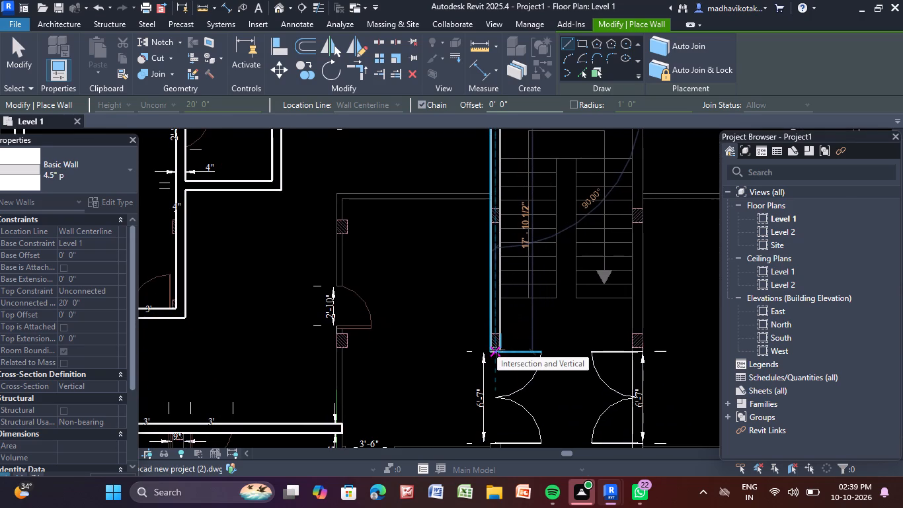
scroll(497, 350, down, 3)
middle_drag(497, 350, 483, 222)
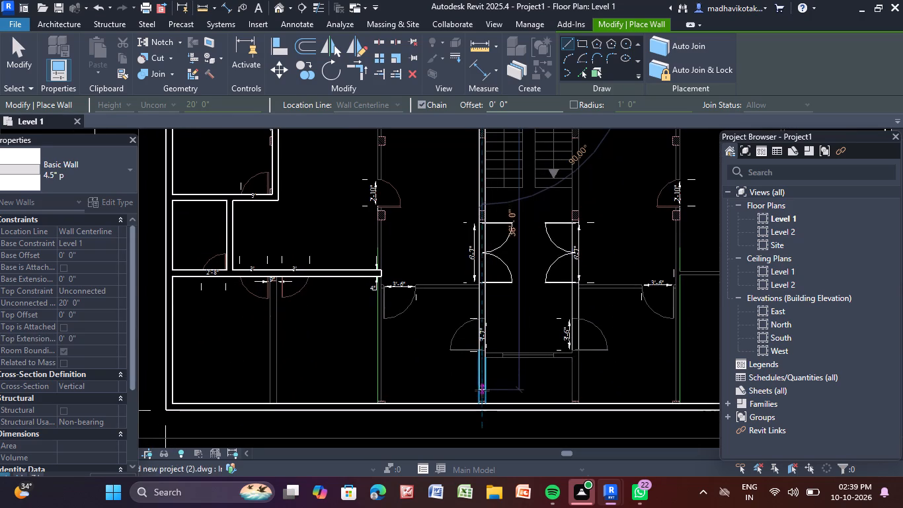
scroll(480, 403, up, 4)
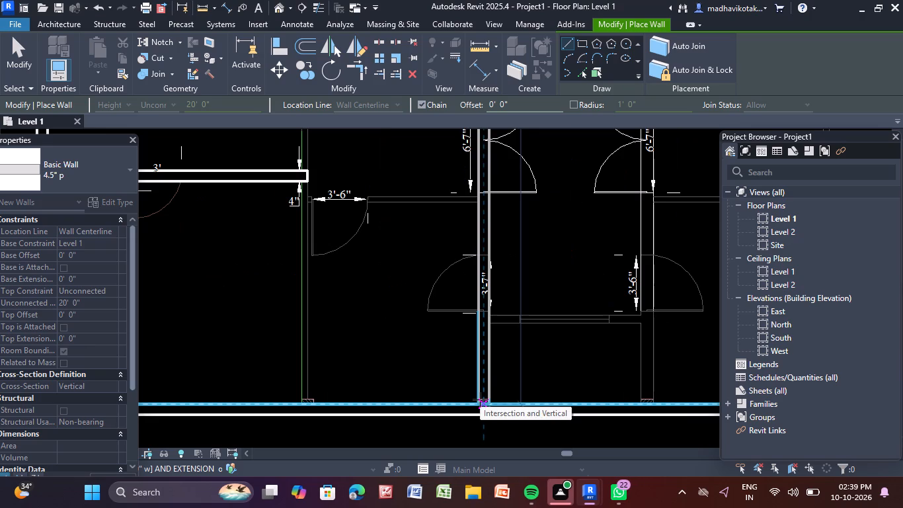
click(480, 400)
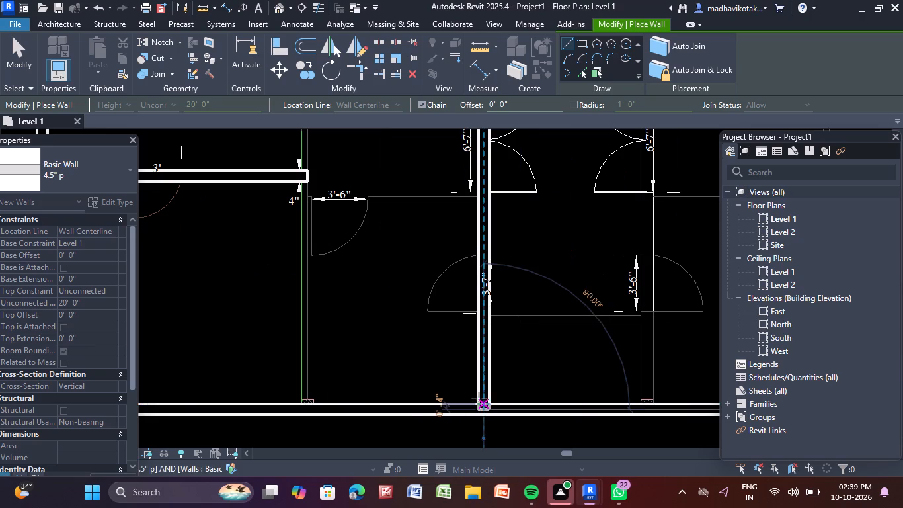
key(Escape)
Draw a vertical 4.5" p partition about 14' long from the horizontal partition between the two 3' doors to the south exterior wall.
scroll(410, 350, down, 8)
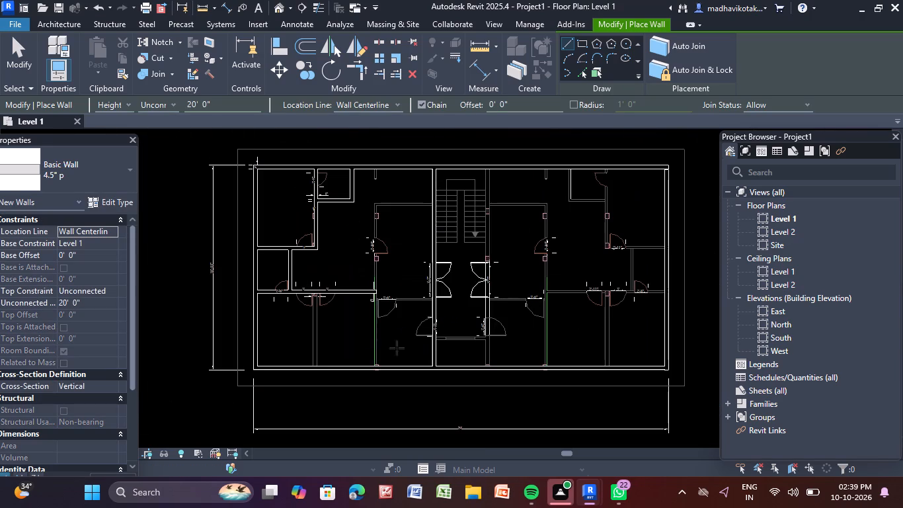
scroll(315, 295, up, 11)
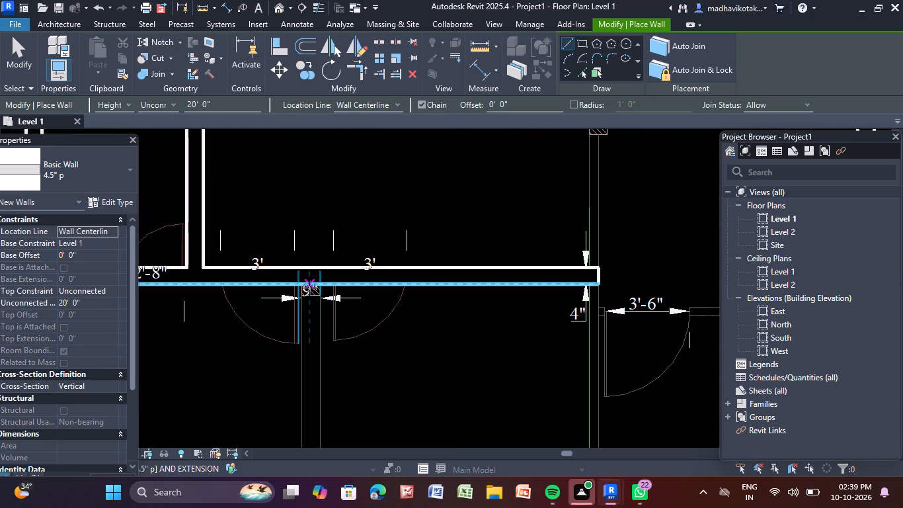
click(309, 290)
scroll(310, 376, down, 4)
middle_drag(310, 376, 306, 236)
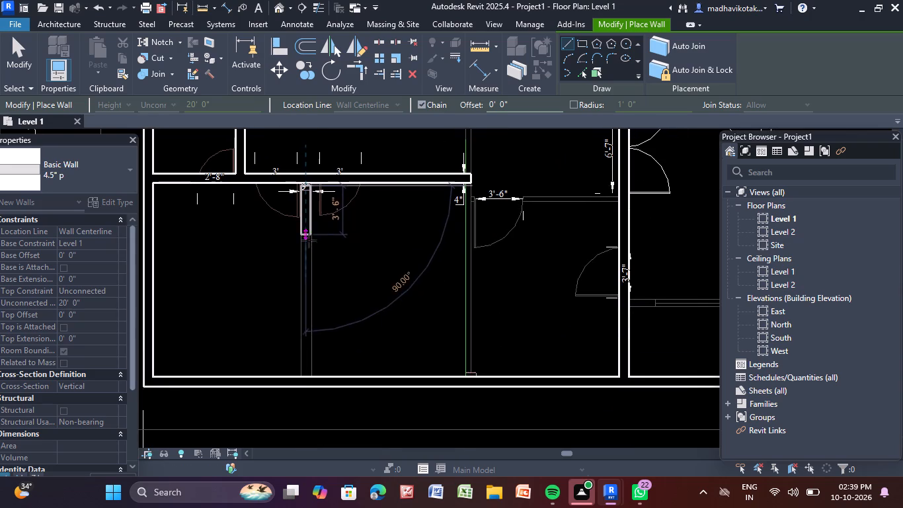
scroll(303, 376, up, 5)
click(307, 382)
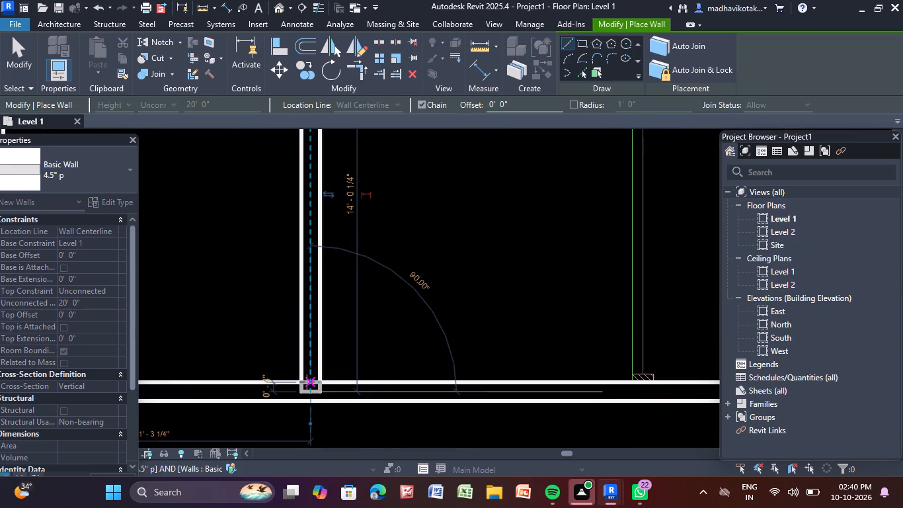
key(Escape)
Draw a horizontal 4.5" p partition about 11' long from the staircase's west wall to the linked corner north of the 2'-10" door.
scroll(376, 321, down, 5)
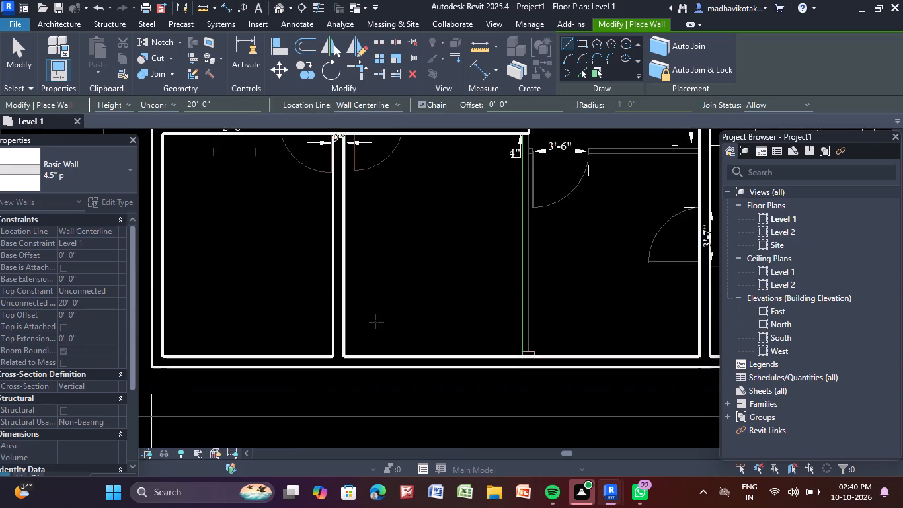
middle_drag(376, 321, 347, 411)
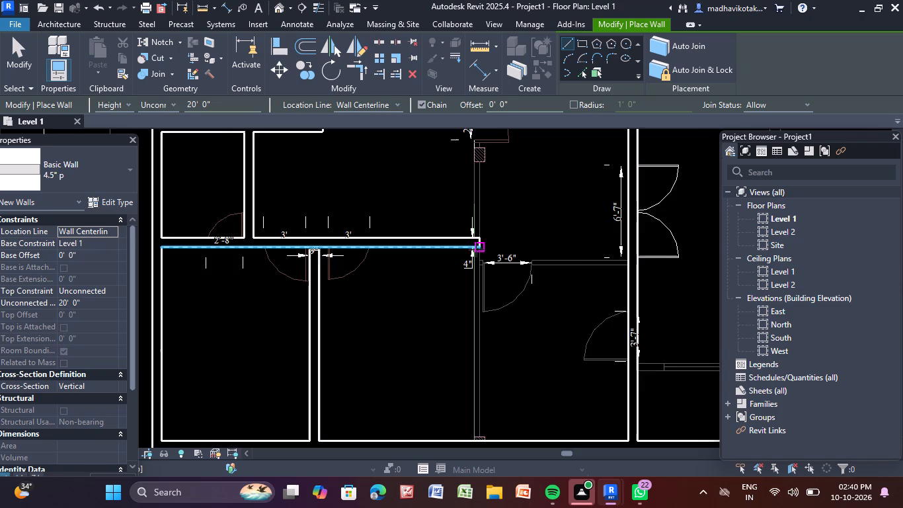
scroll(476, 249, down, 5)
middle_drag(477, 258, 453, 351)
scroll(465, 187, up, 6)
scroll(601, 274, up, 5)
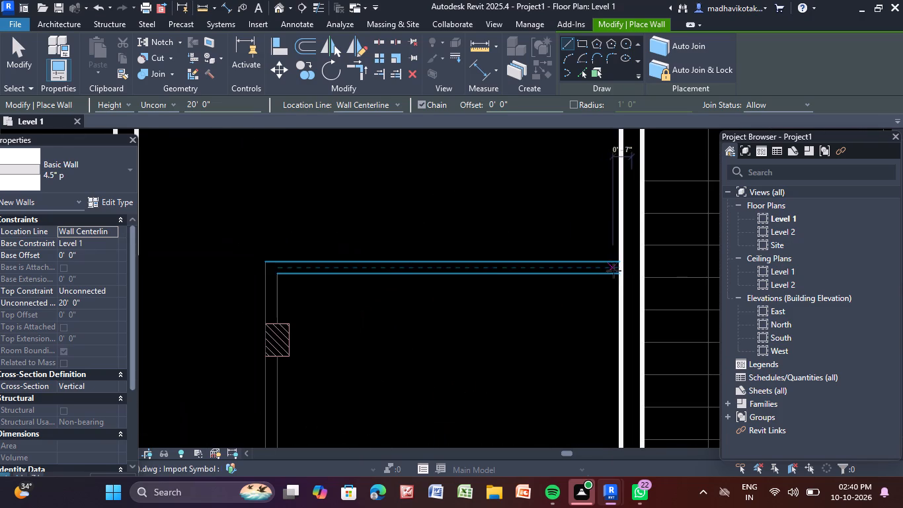
click(619, 264)
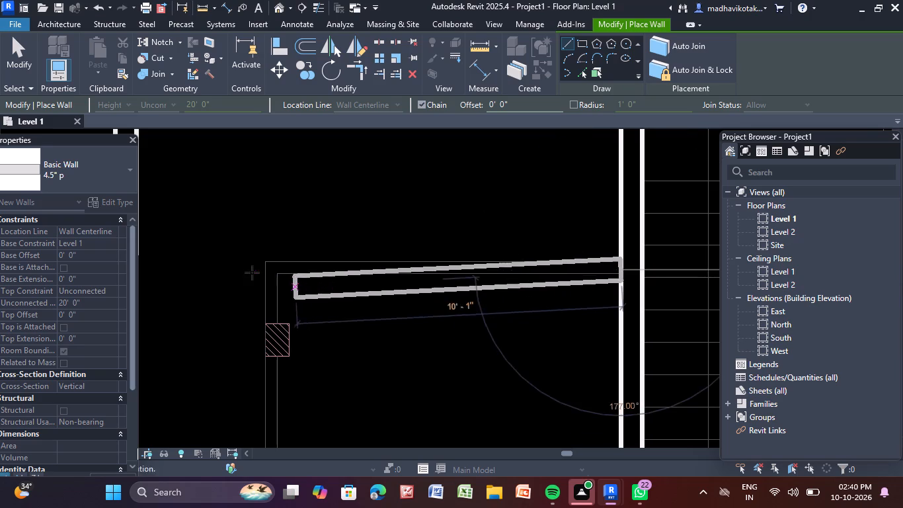
scroll(269, 273, up, 5)
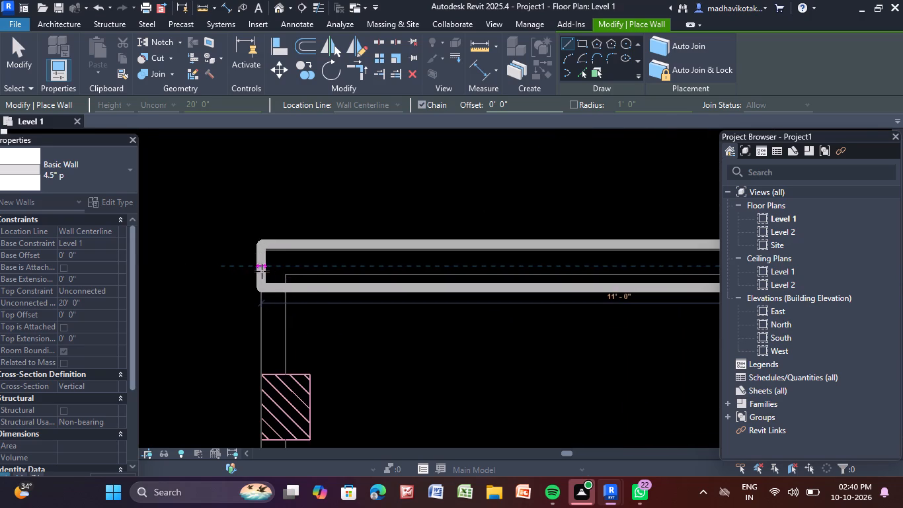
click(262, 271)
key(Escape)
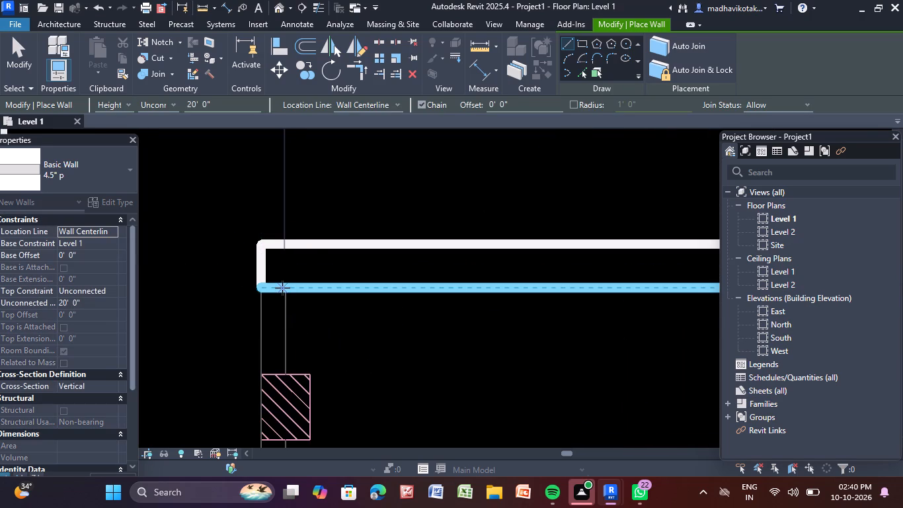
Draw a vertical 4.5" p partition from that partition's west end south across the 2'-10" door line to the south exterior wall.
click(275, 288)
scroll(275, 289, down, 5)
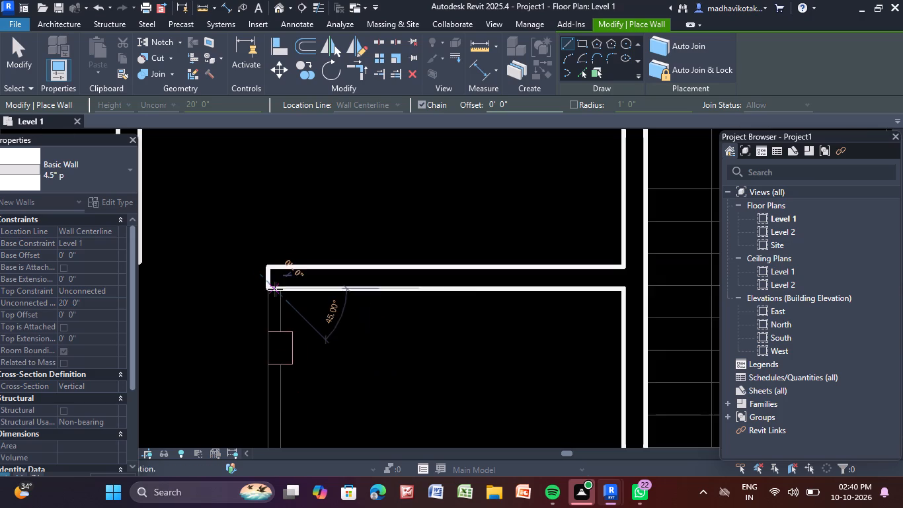
middle_drag(275, 289, 315, 101)
scroll(308, 314, down, 3)
middle_drag(307, 324, 306, 300)
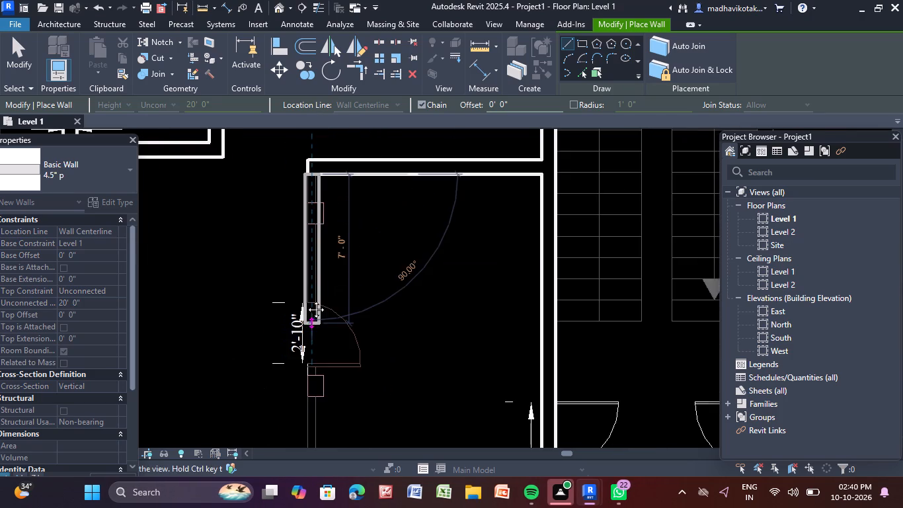
middle_drag(306, 300, 297, 119)
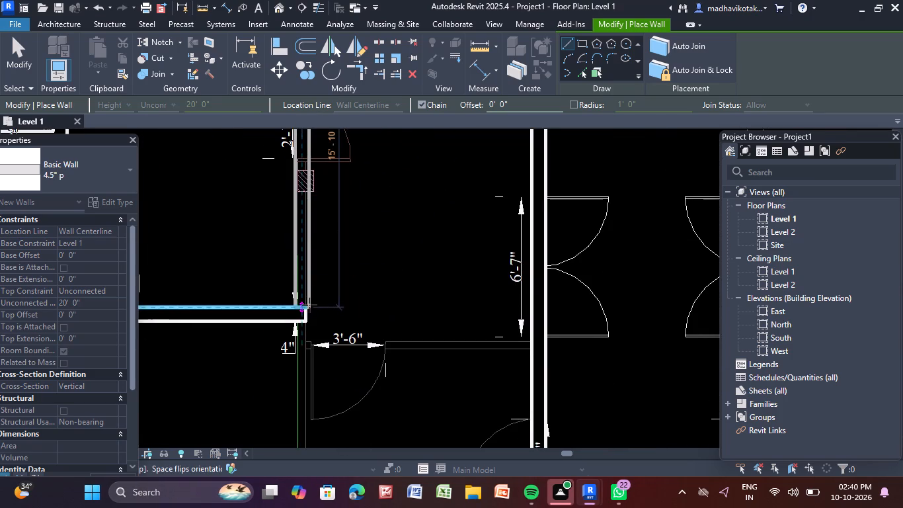
scroll(309, 306, down, 4)
middle_drag(294, 330, 250, 197)
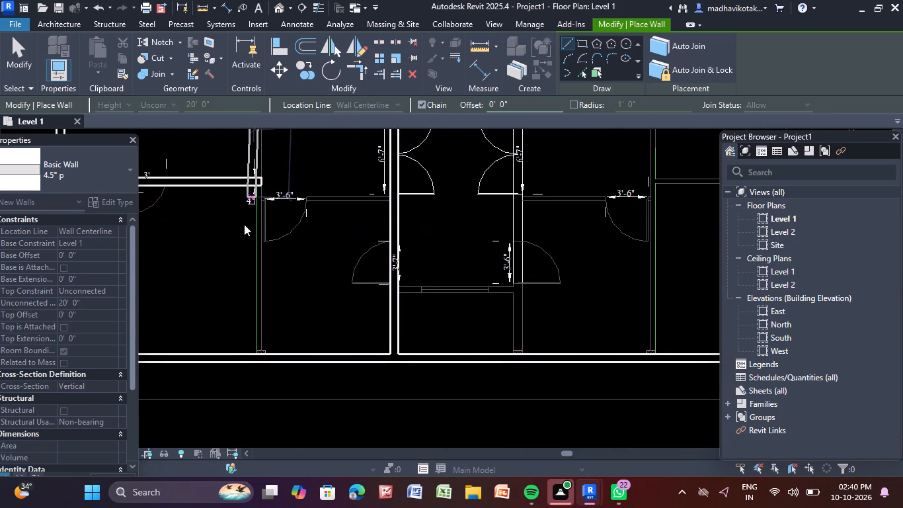
scroll(256, 358, up, 10)
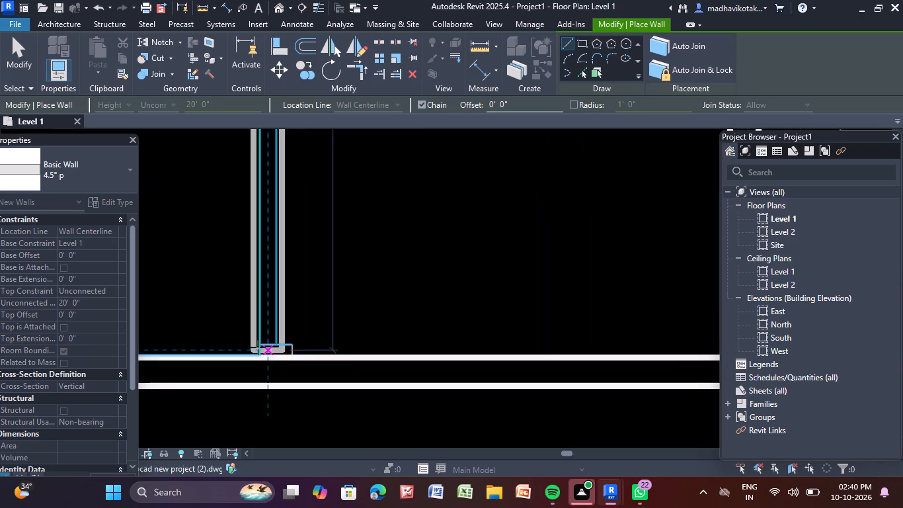
click(270, 358)
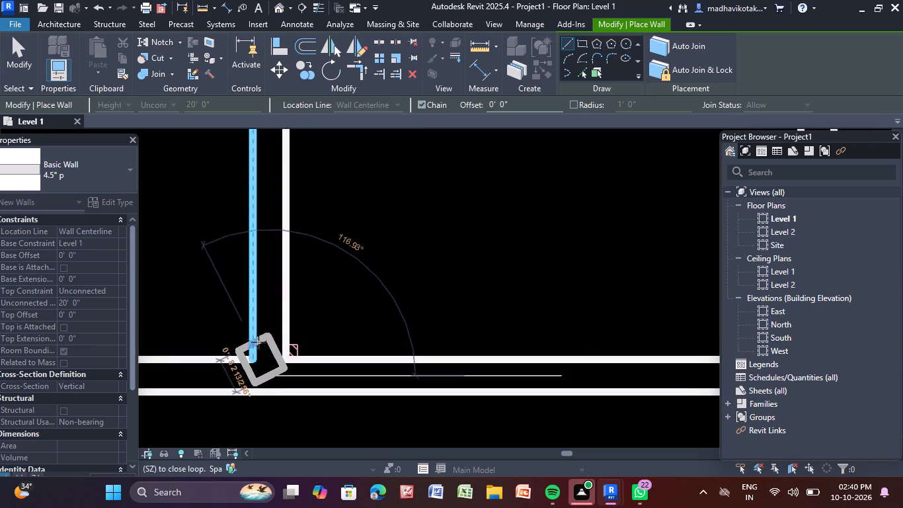
key(Escape)
Draw a horizontal 4.5" p partition about 10'-6" long from the wall south of the 3'-7" door to the linked vertical wall by the 3'-6" door.
scroll(276, 317, down, 7)
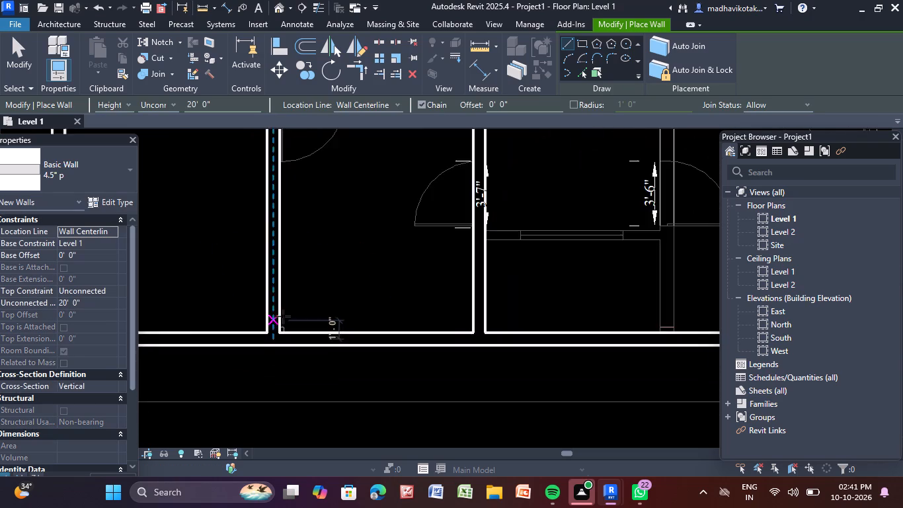
scroll(338, 297, down, 4)
scroll(456, 257, up, 6)
scroll(386, 272, up, 5)
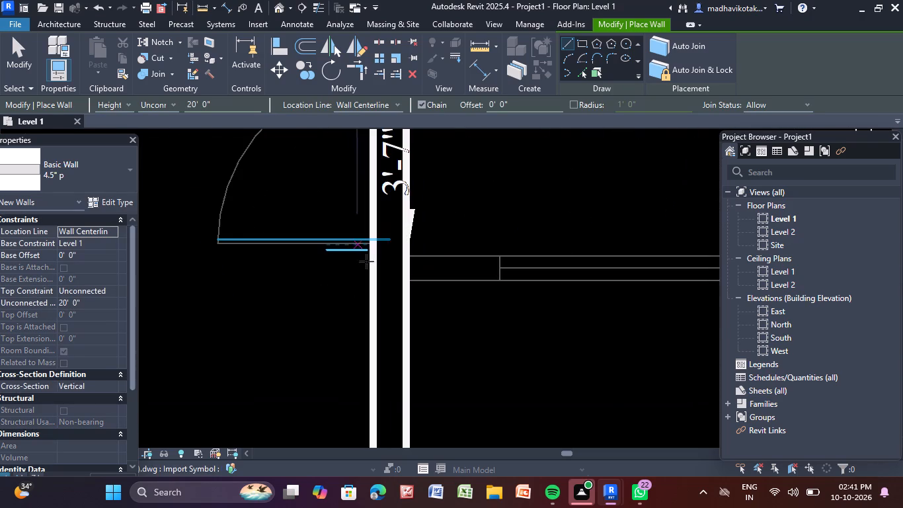
click(409, 269)
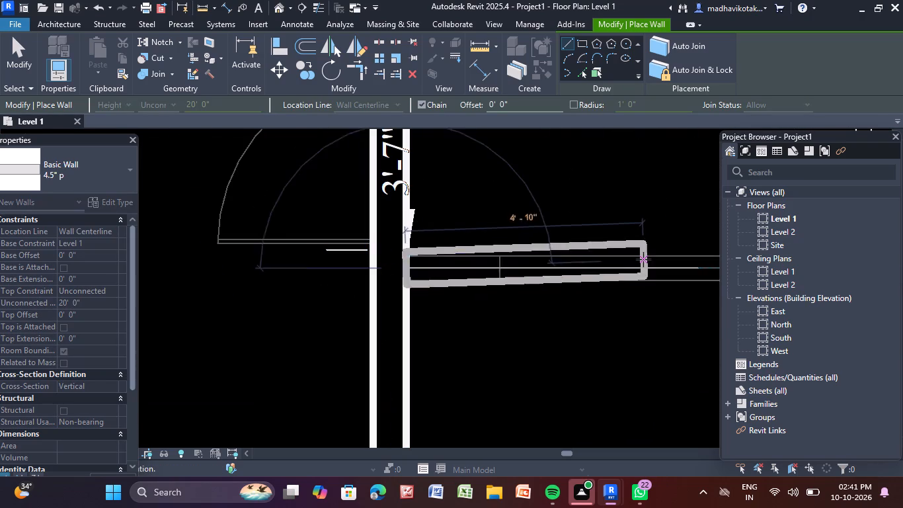
scroll(643, 259, down, 4)
middle_drag(609, 269, 356, 265)
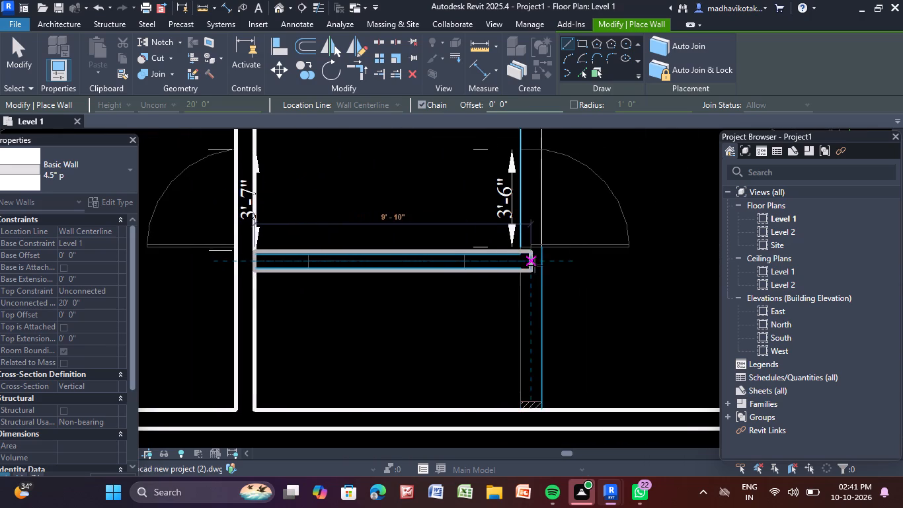
scroll(537, 265, up, 3)
click(544, 263)
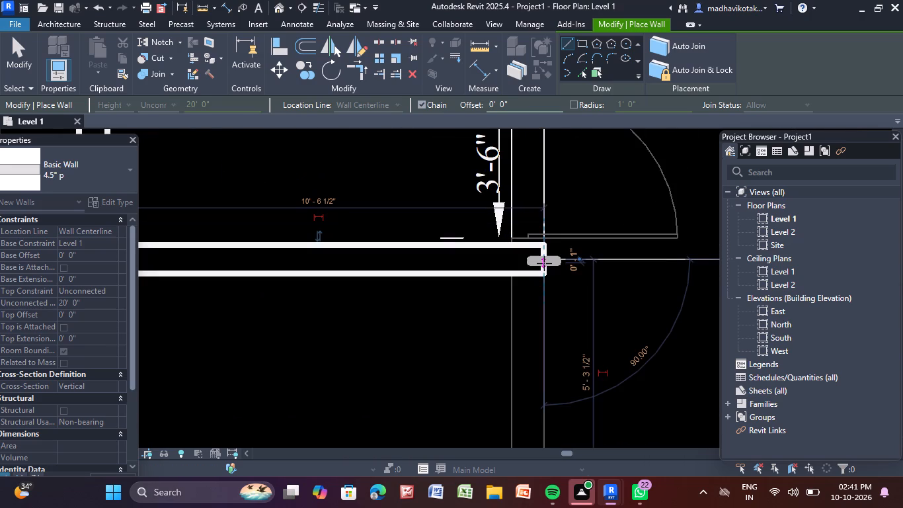
key(Escape)
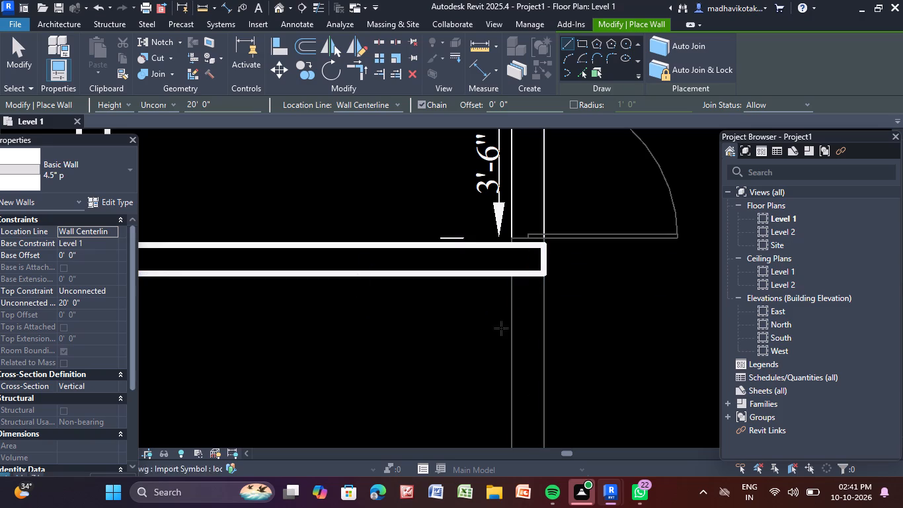
Draw a vertical 4.5" p partition about 5' long from the horizontal partition's east end, below the 3'-6" door, to the south exterior wall.
click(530, 281)
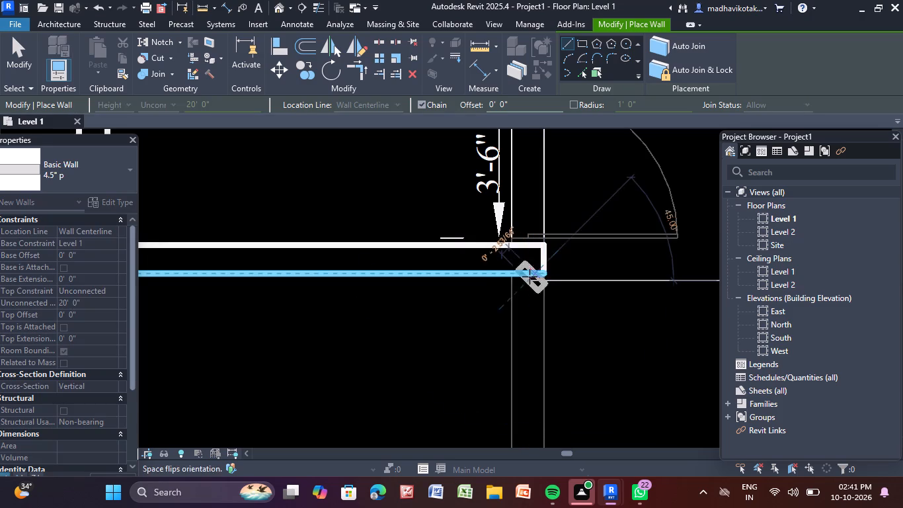
key(Escape)
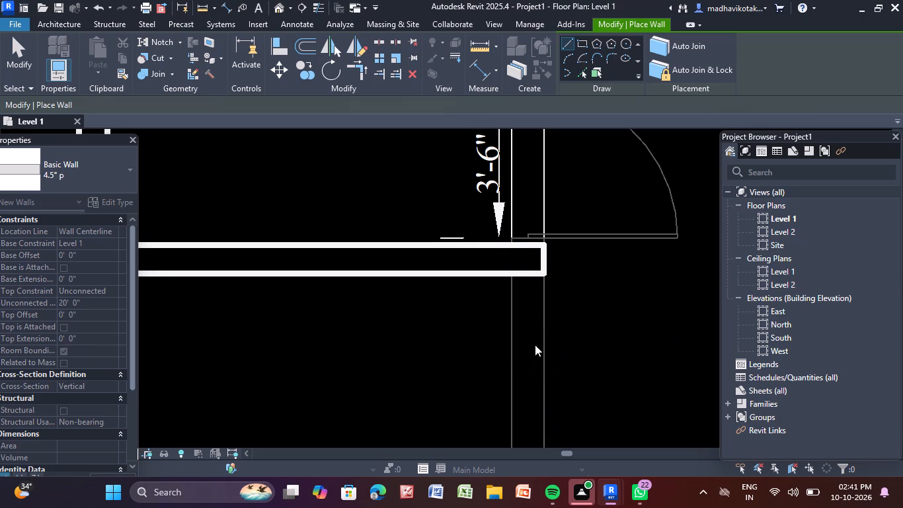
click(527, 275)
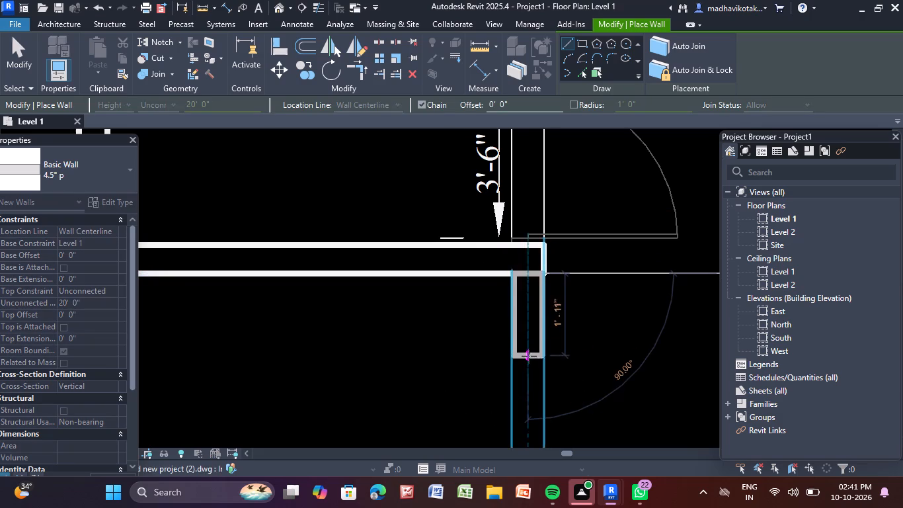
scroll(529, 356, down, 4)
middle_drag(529, 357, 506, 214)
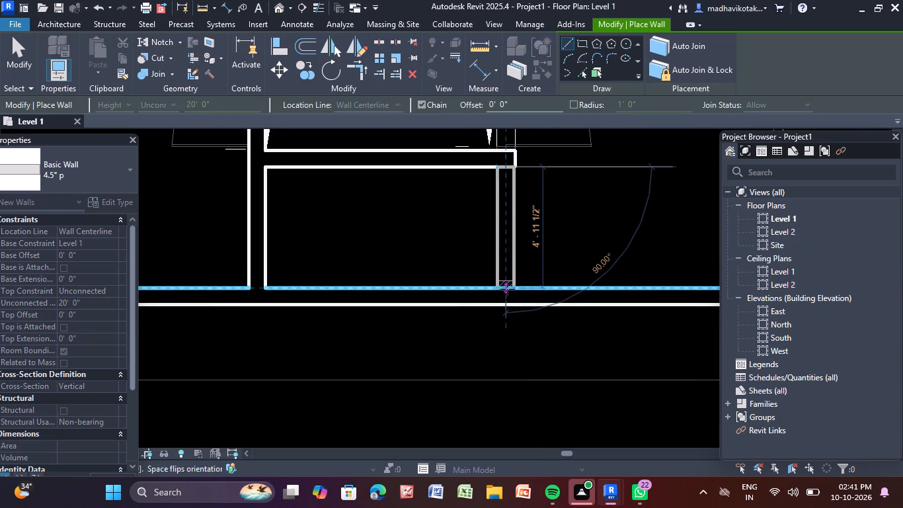
click(507, 289)
key(Escape)
Draw the staircase's east wall as a vertical 4.5" p partition about 18' long from the 6'-7" double door to the north exterior wall.
scroll(552, 222, down, 6)
middle_drag(551, 222, 509, 397)
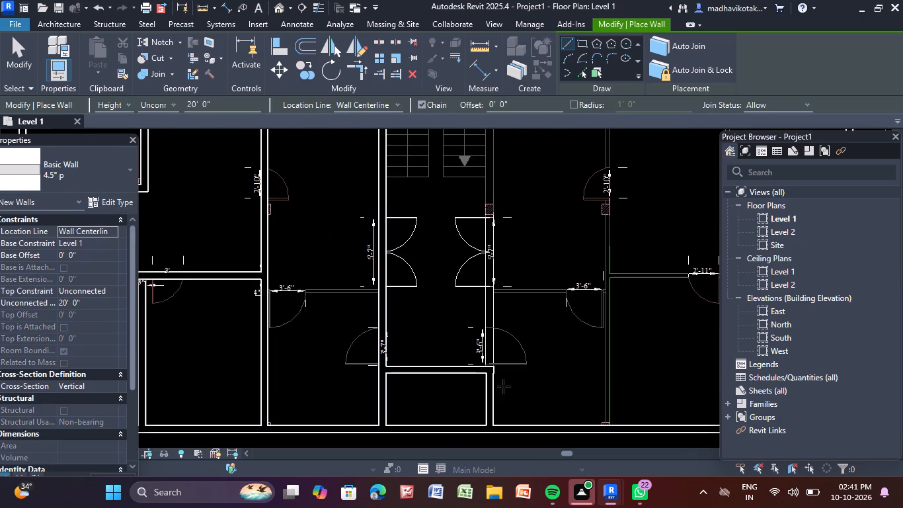
middle_drag(512, 247, 487, 400)
scroll(472, 362, up, 5)
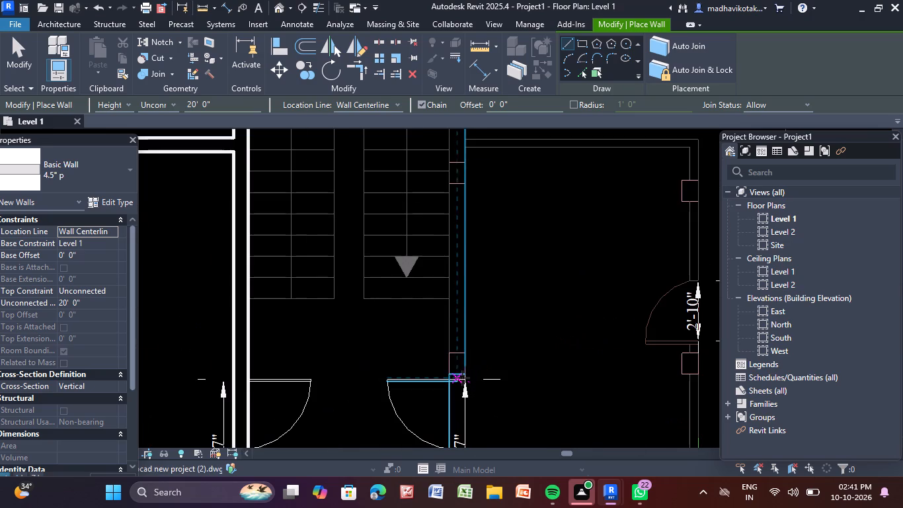
click(459, 380)
scroll(467, 196, down, 2)
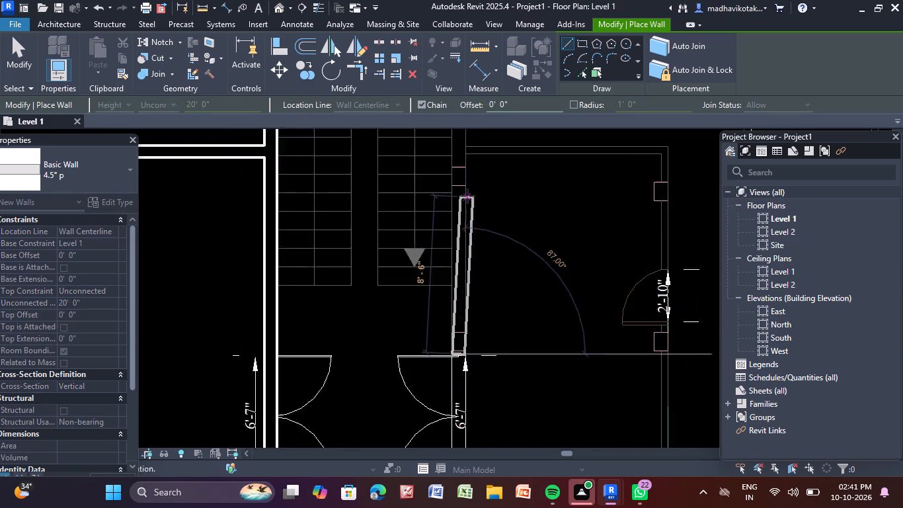
scroll(467, 196, down, 2)
middle_drag(468, 196, 438, 332)
click(430, 220)
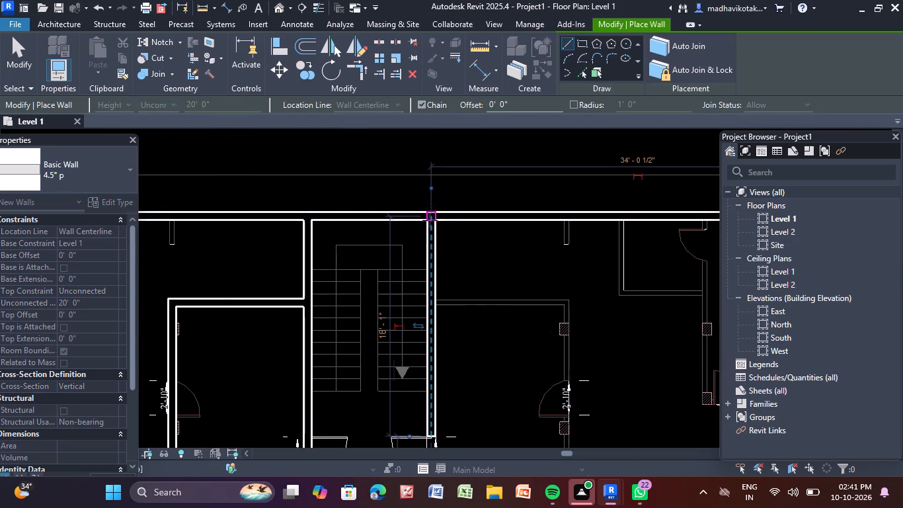
Draw a horizontal 4.5" p partition about 11'-3" long from the staircase's east wall to the linked corner north of the 2'-10" door.
scroll(445, 304, up, 5)
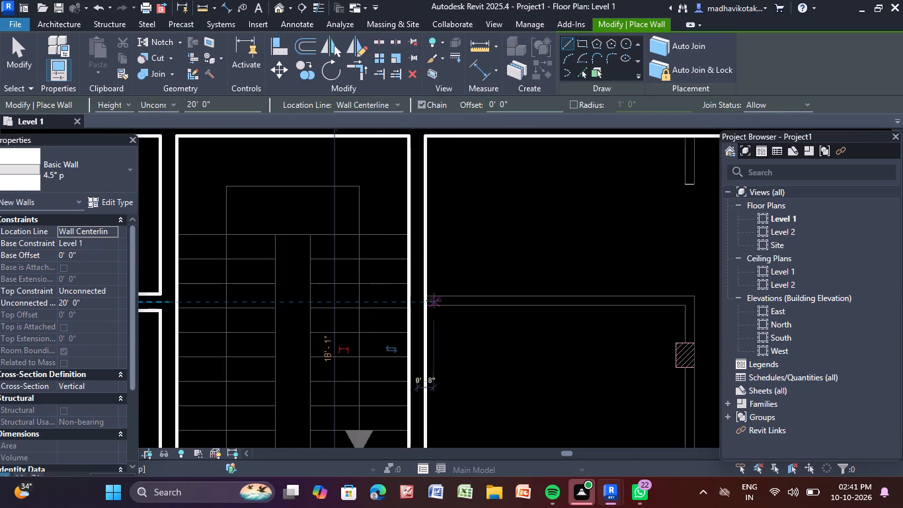
click(428, 301)
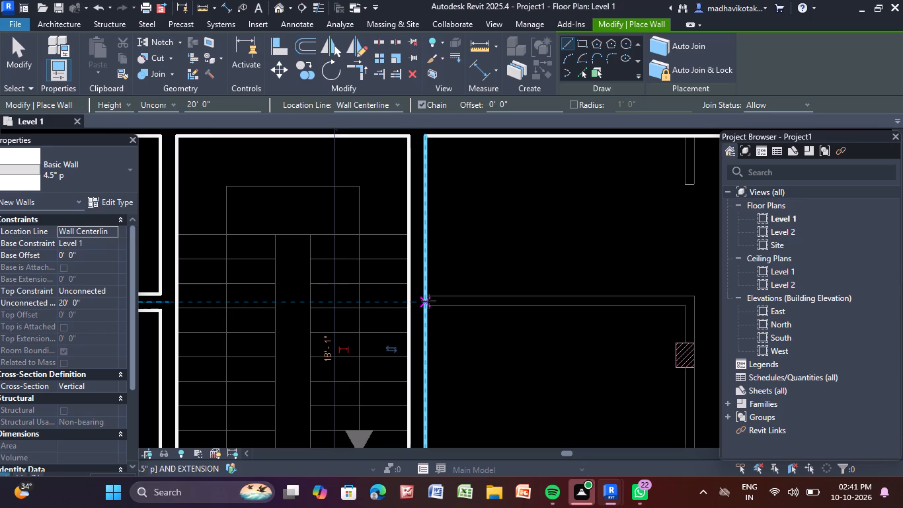
scroll(651, 295, down, 2)
middle_drag(651, 295, 447, 296)
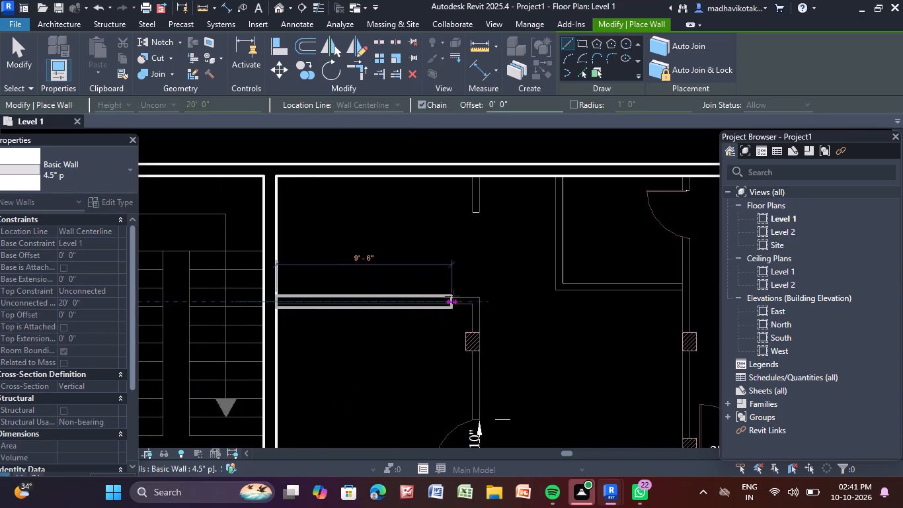
scroll(477, 298, up, 5)
click(478, 309)
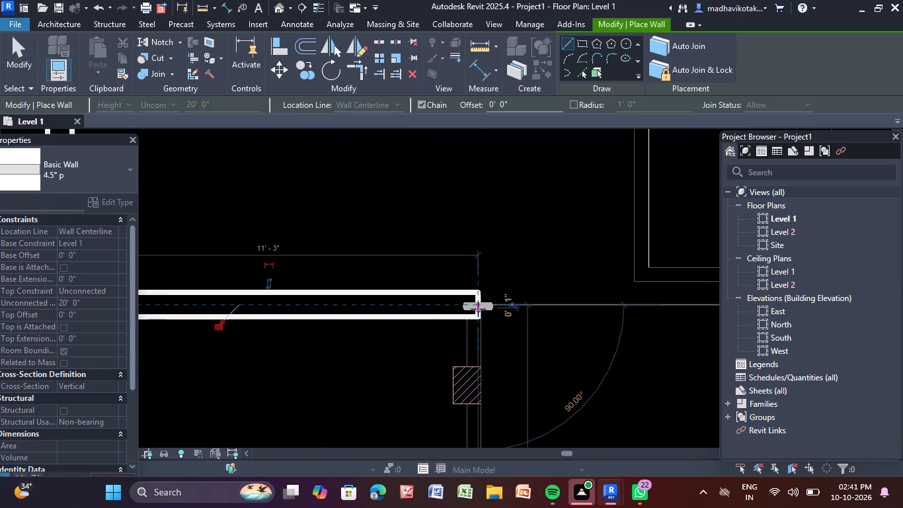
key(Escape)
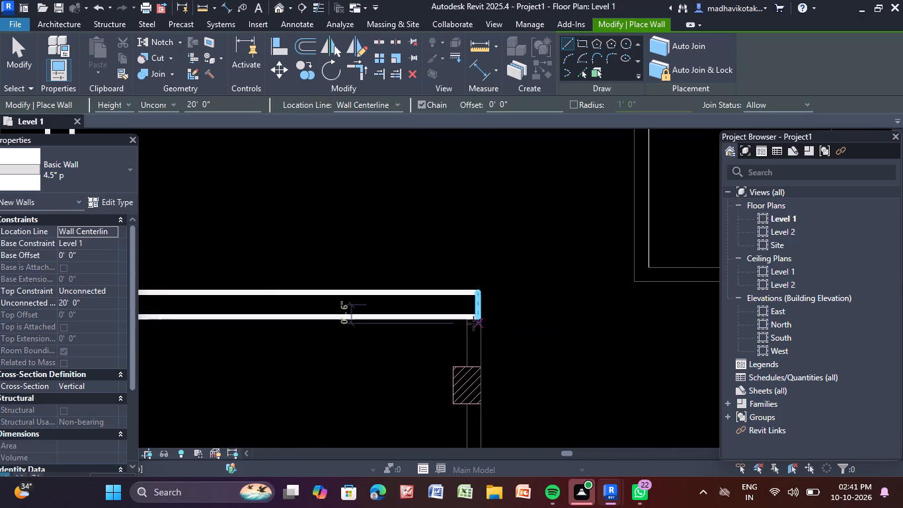
Draw a vertical 4.5" p partition from that partition's east end south across the 2'-10" door line to the south exterior wall.
click(473, 323)
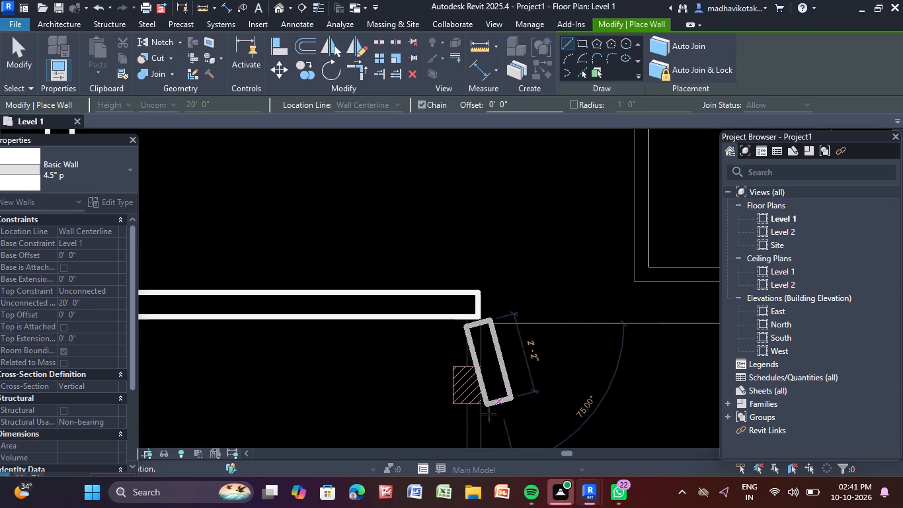
key(Escape)
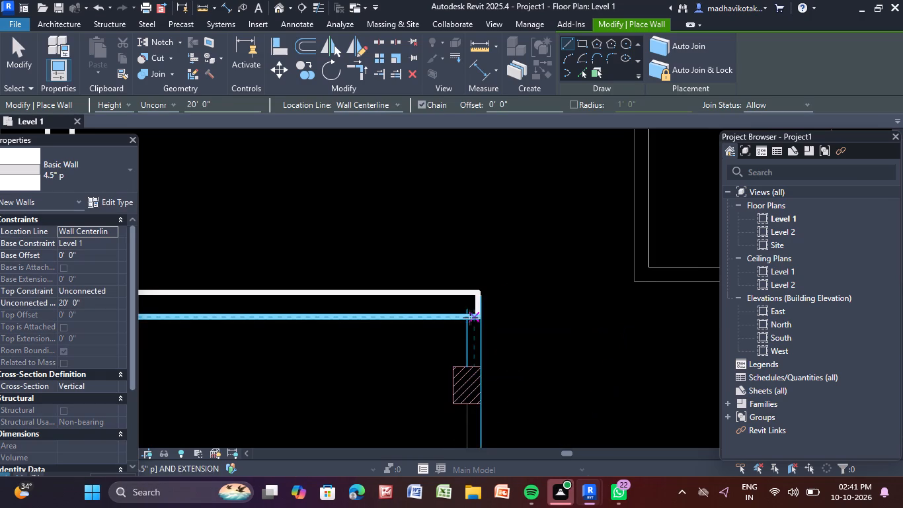
click(472, 317)
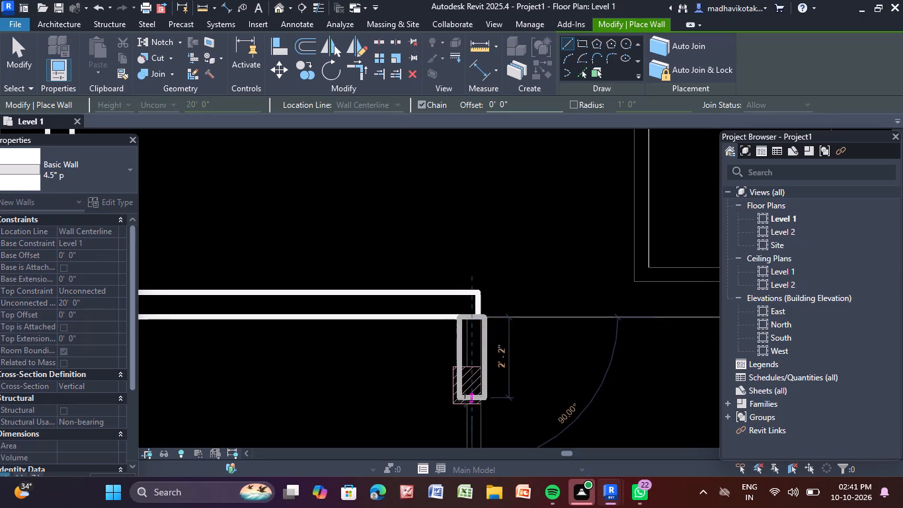
scroll(465, 402, down, 4)
middle_drag(465, 402, 422, 192)
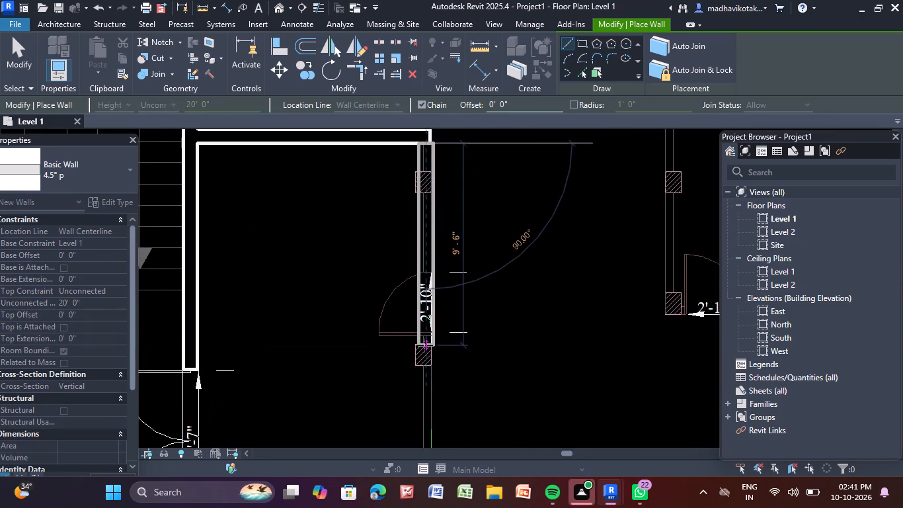
scroll(426, 347, down, 5)
middle_drag(423, 350, 413, 200)
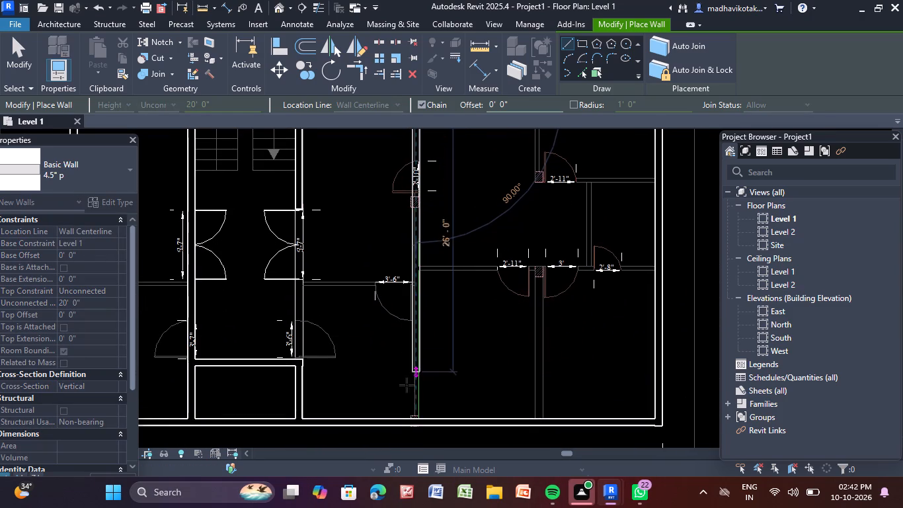
scroll(416, 414, up, 7)
middle_drag(416, 414, 412, 334)
scroll(414, 339, up, 5)
click(412, 353)
key(Escape)
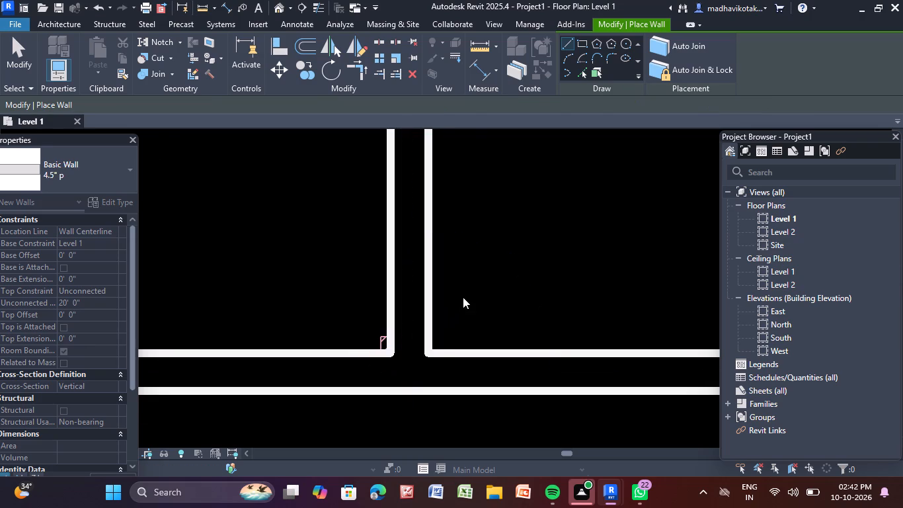
Draw a horizontal 4.5" p partition about 10'-4" long from the linked wall south of the double door across the 3'-6" door to the vertical partition.
scroll(460, 296, down, 9)
middle_drag(460, 306, 450, 454)
scroll(266, 268, up, 7)
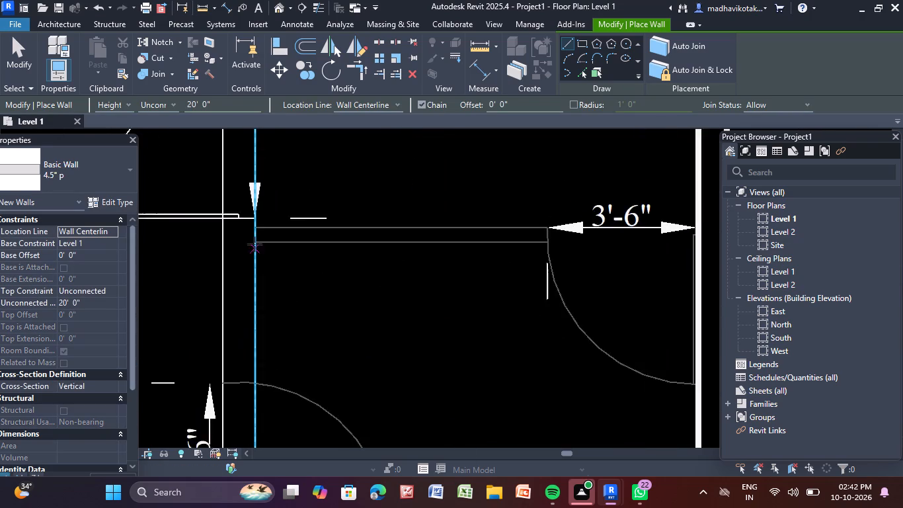
scroll(255, 243, up, 5)
click(258, 226)
key(Escape)
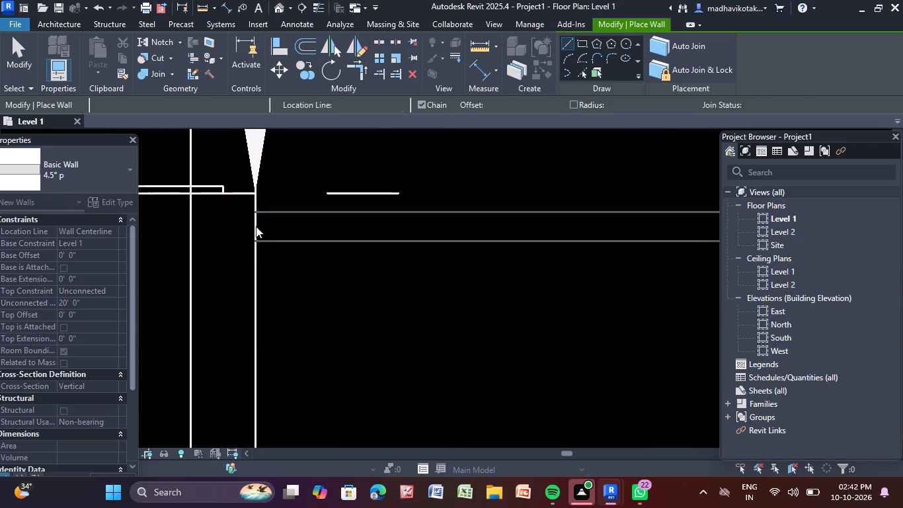
click(256, 226)
scroll(599, 196, down, 3)
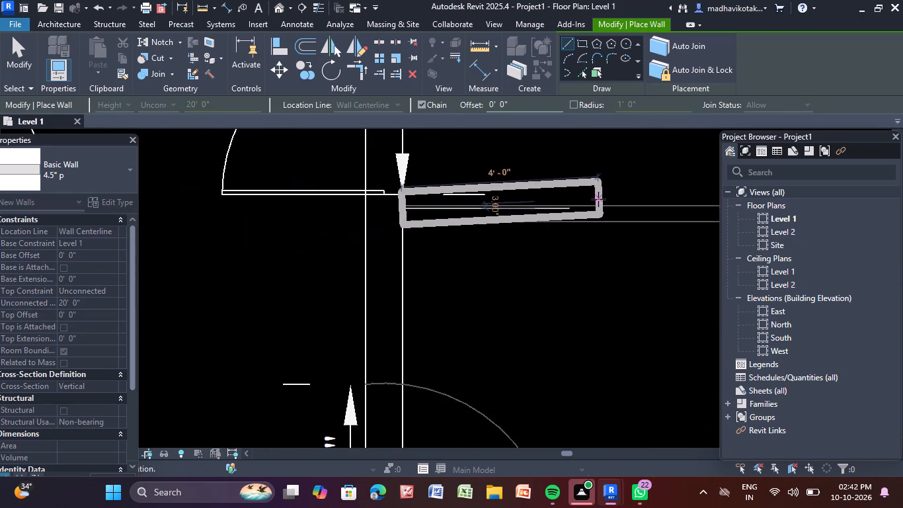
scroll(598, 199, down, 2)
middle_drag(594, 208, 279, 263)
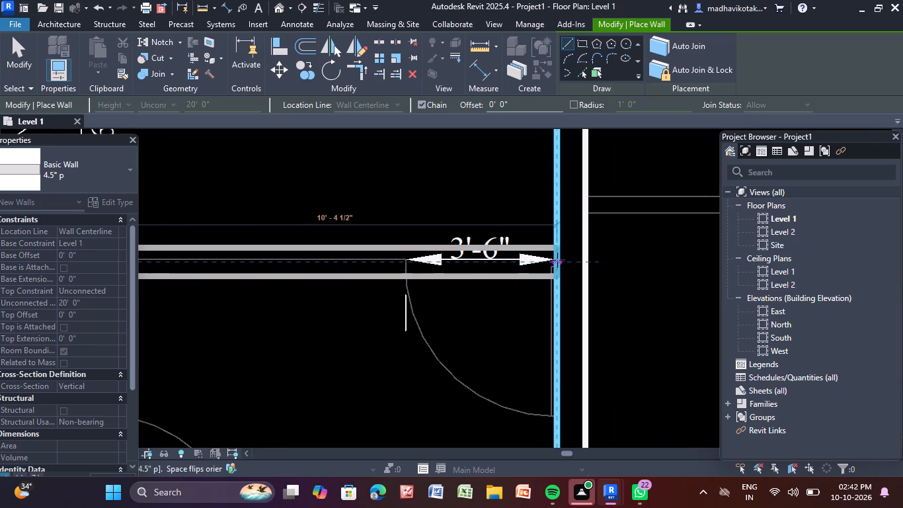
click(556, 260)
key(Escape)
Draw a horizontal 4.5" p partition about 22' long from the vertical partition across the 2'-11", 3' and 2'-8" doors to the east exterior wall.
scroll(633, 262, down, 10)
middle_drag(633, 262, 504, 267)
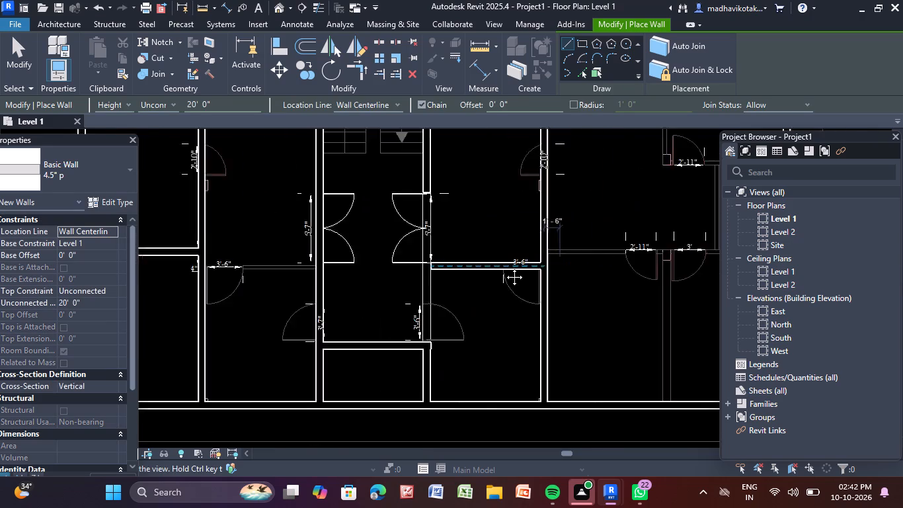
middle_drag(504, 267, 352, 295)
scroll(350, 287, up, 6)
click(329, 269)
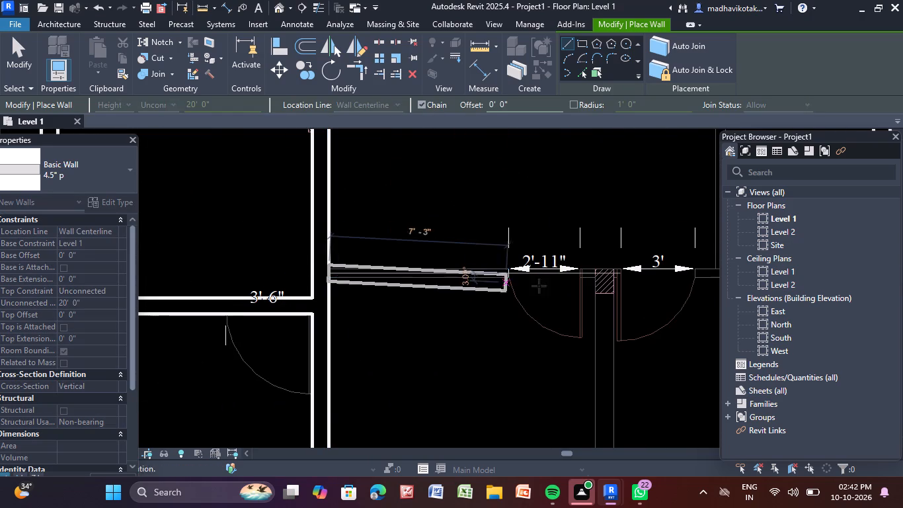
scroll(602, 274, down, 4)
middle_drag(602, 274, 405, 271)
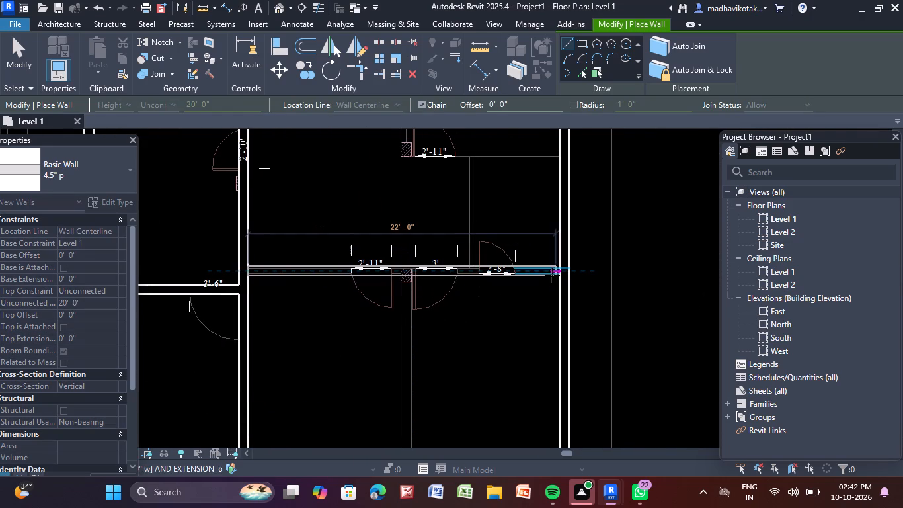
click(561, 273)
key(Escape)
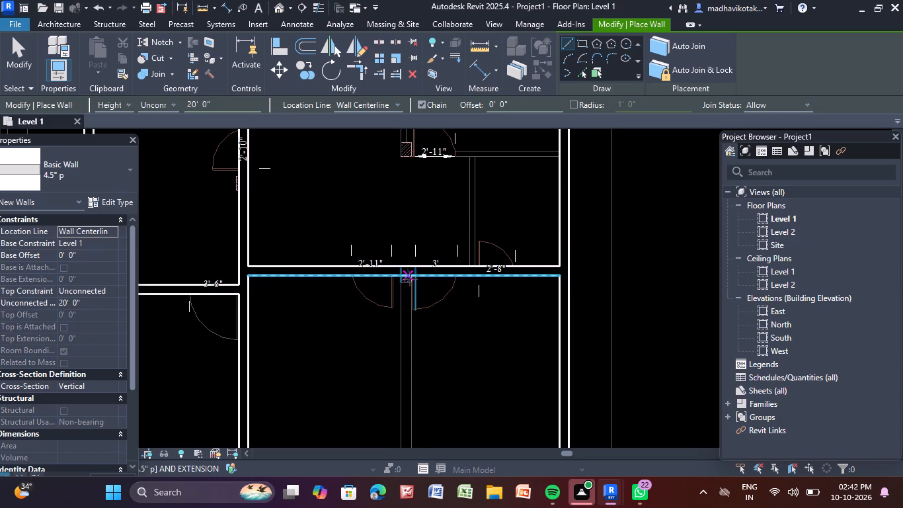
Draw a vertical 4.5" p partition from the horizontal partition between the 2'-11" and 3' doors to the south exterior wall.
click(409, 278)
scroll(421, 355, down, 3)
middle_drag(421, 355, 407, 293)
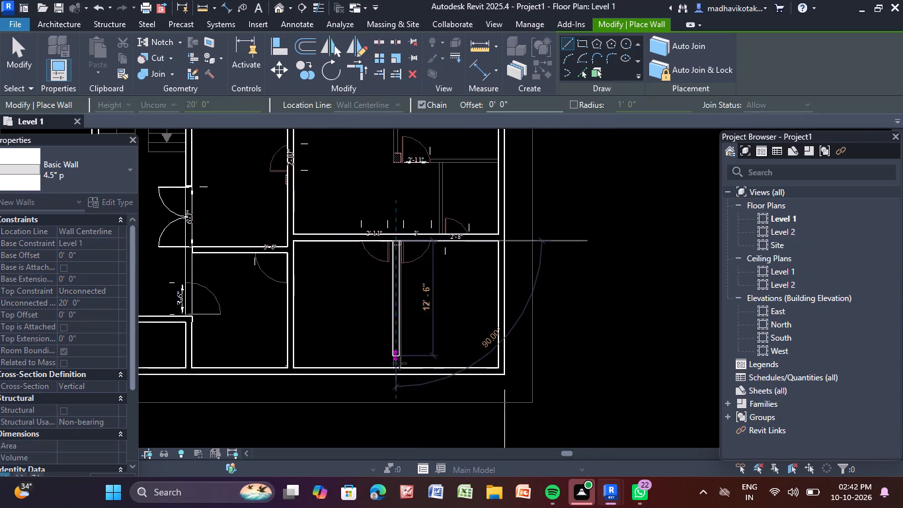
scroll(401, 362, up, 6)
click(390, 379)
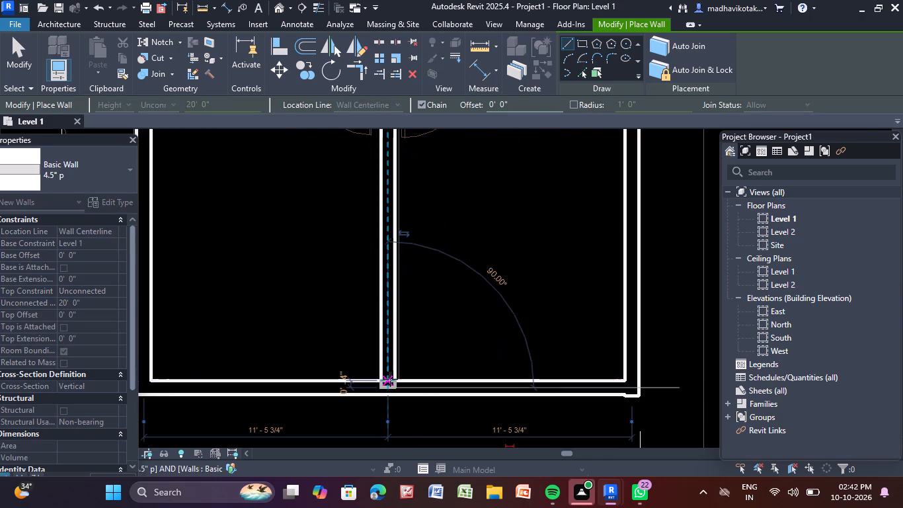
key(Escape)
Draw a vertical 4.5" p partition about 8'-3" long from the horizontal partition beside the 2'-8" door north to the linked horizontal wall.
scroll(442, 283, down, 7)
middle_drag(443, 280, 432, 403)
scroll(449, 327, up, 6)
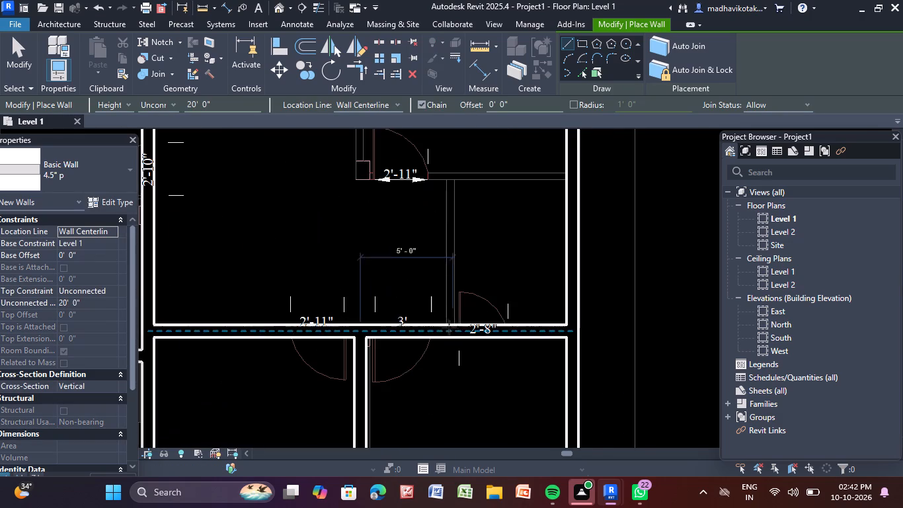
click(450, 323)
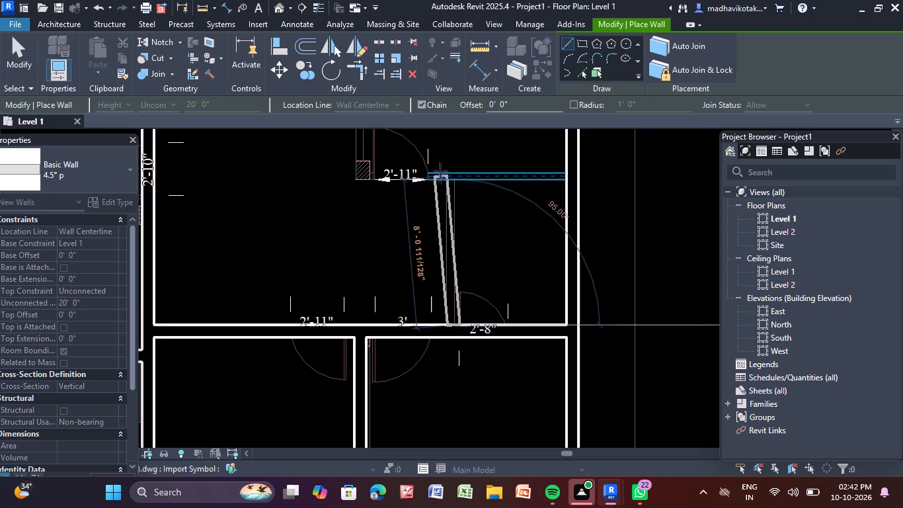
scroll(439, 173, up, 2)
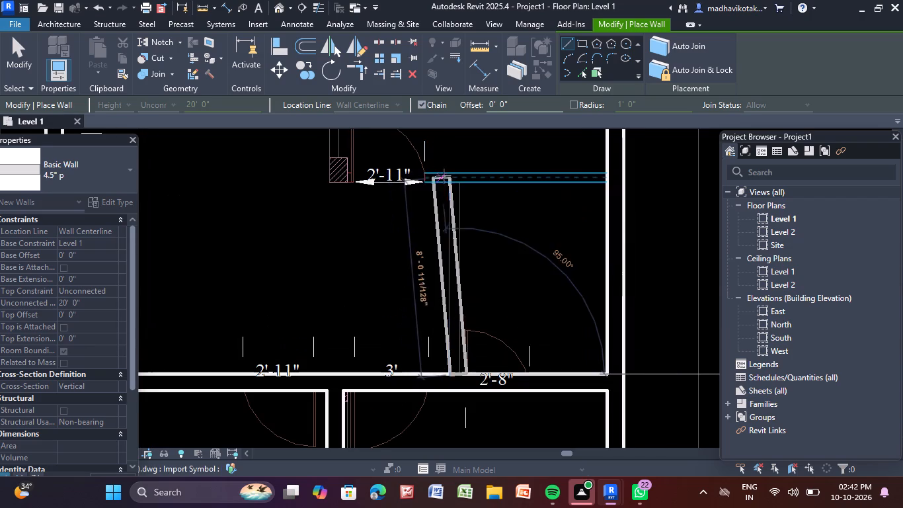
scroll(457, 168, up, 5)
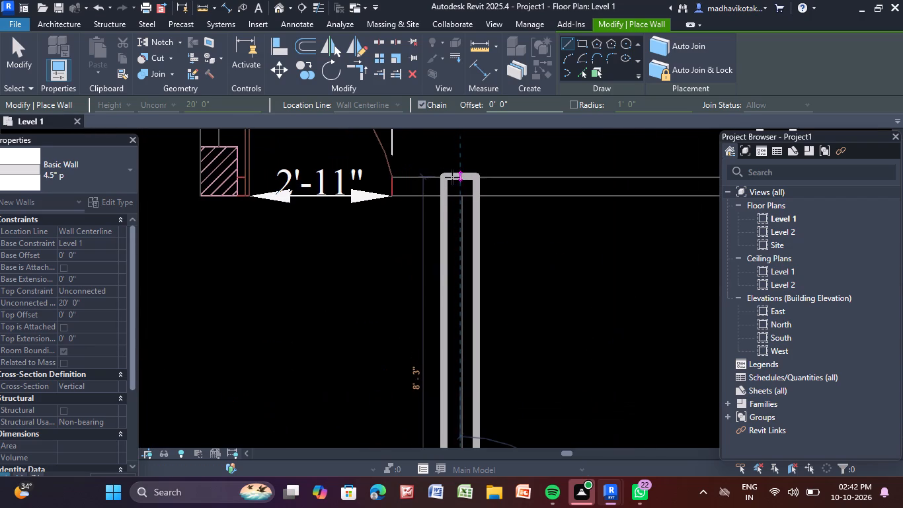
click(459, 177)
key(Escape)
scroll(427, 183, down, 1)
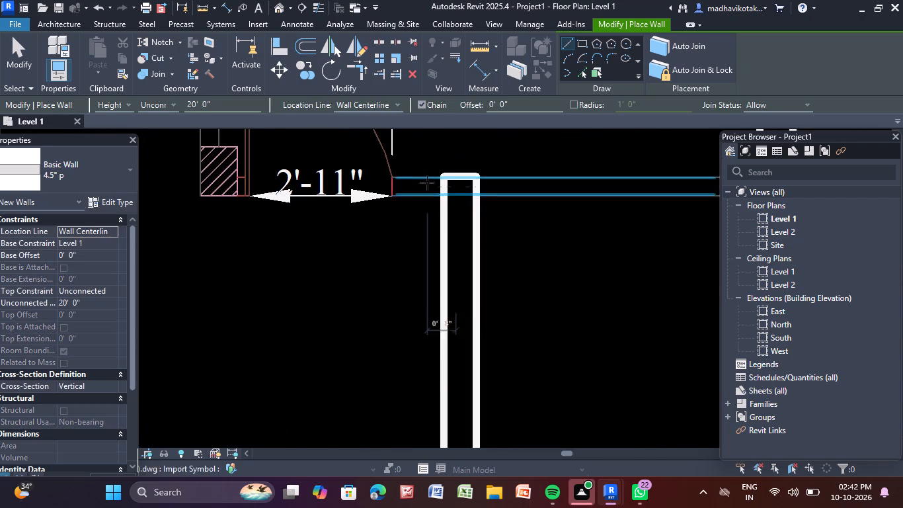
scroll(427, 183, down, 7)
middle_drag(424, 204, 381, 236)
scroll(397, 226, down, 1)
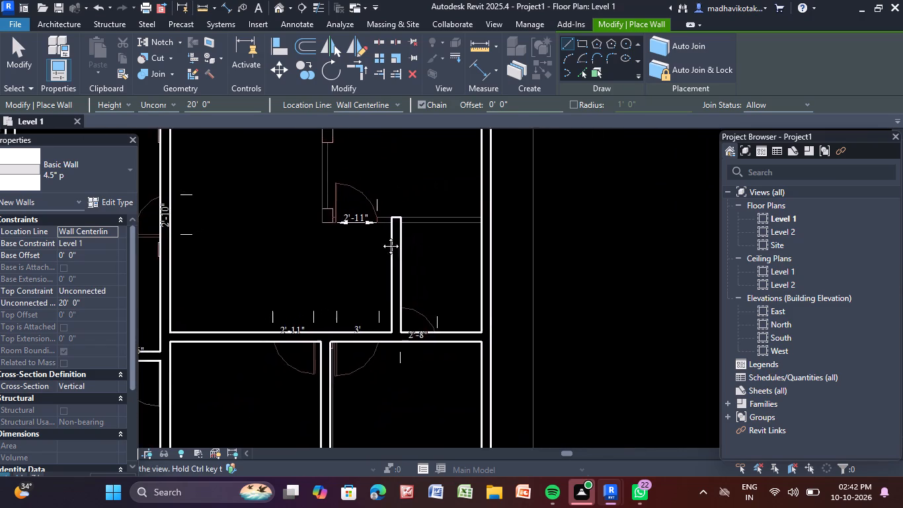
Draw a horizontal 4.5" p partition about 11' long from the east exterior wall west across the 2'-11" door to the linked vertical wall.
middle_drag(381, 236, 331, 347)
scroll(423, 333, up, 4)
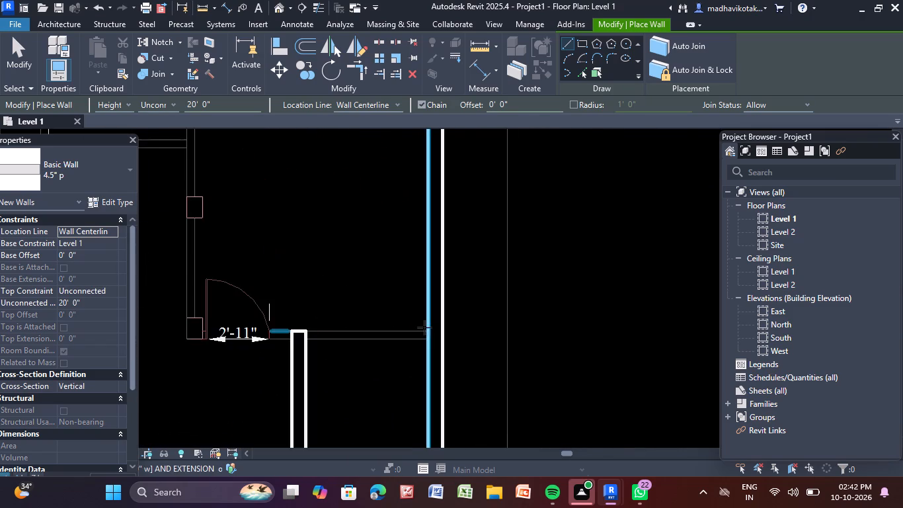
scroll(424, 327, up, 4)
click(428, 341)
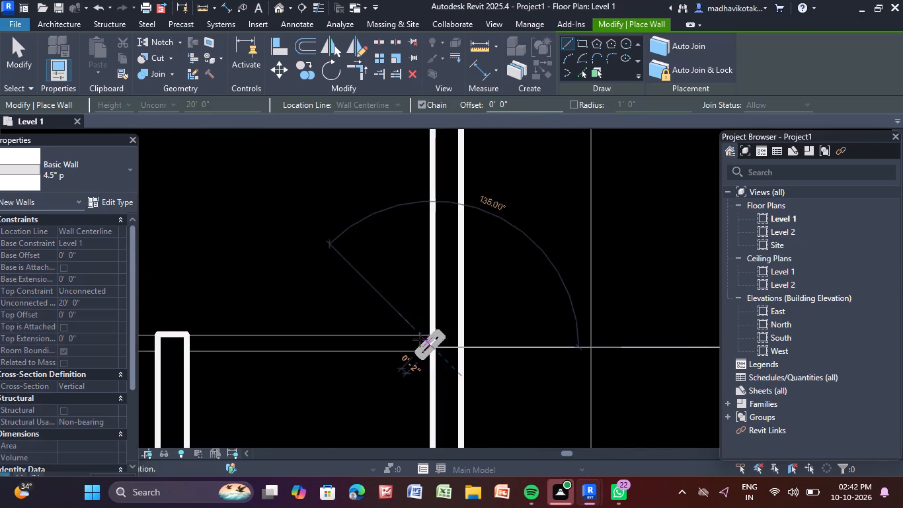
scroll(256, 340, down, 3)
middle_drag(256, 340, 594, 359)
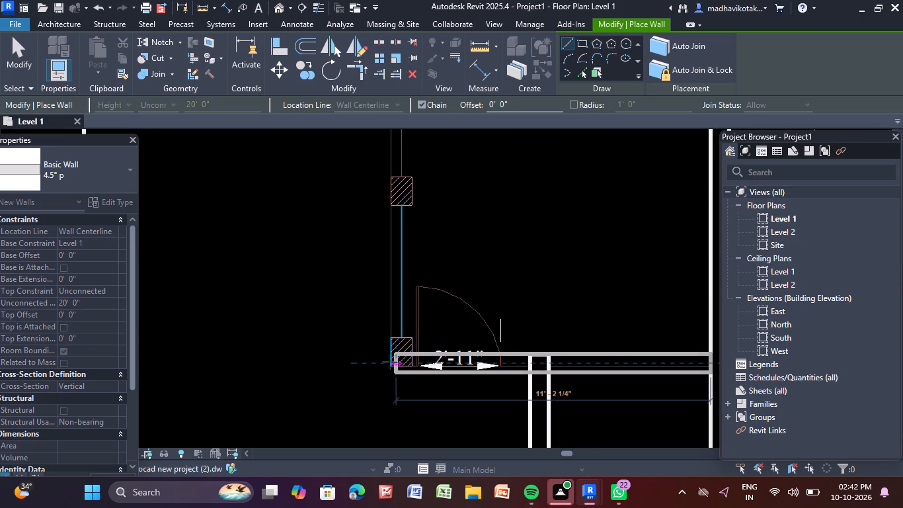
click(392, 366)
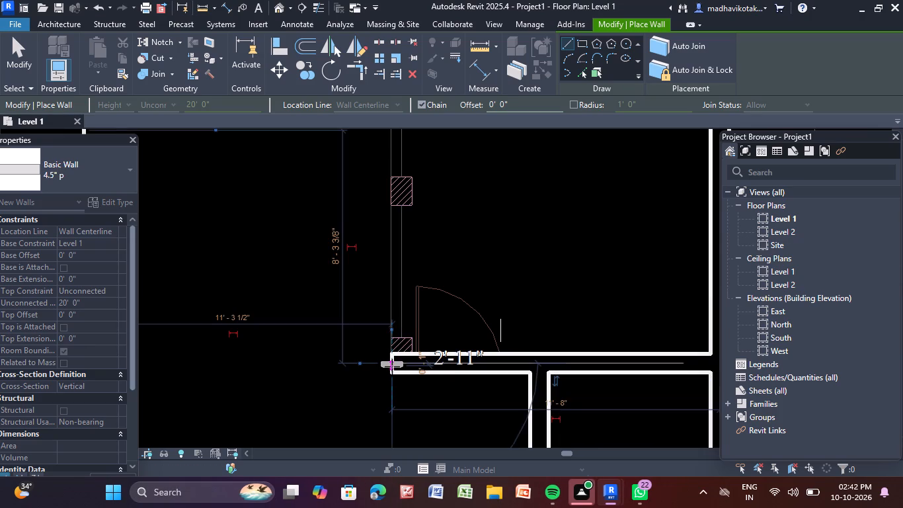
key(Escape)
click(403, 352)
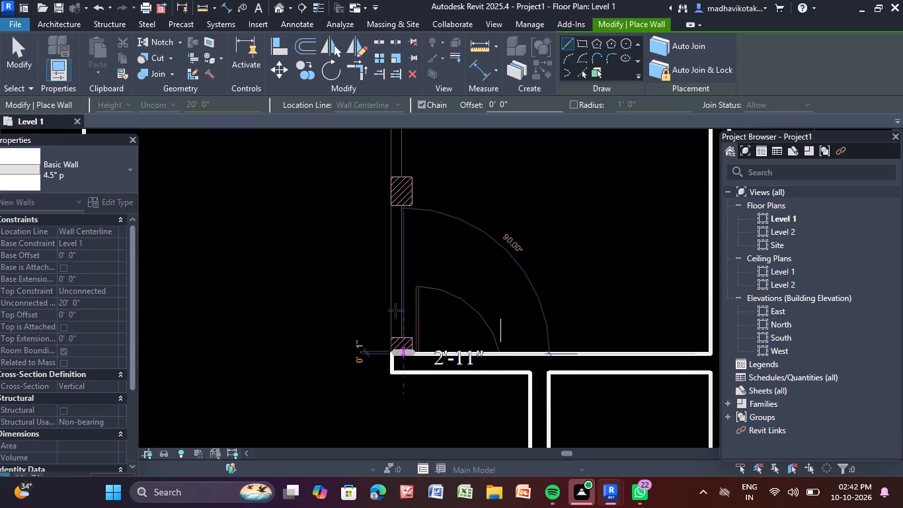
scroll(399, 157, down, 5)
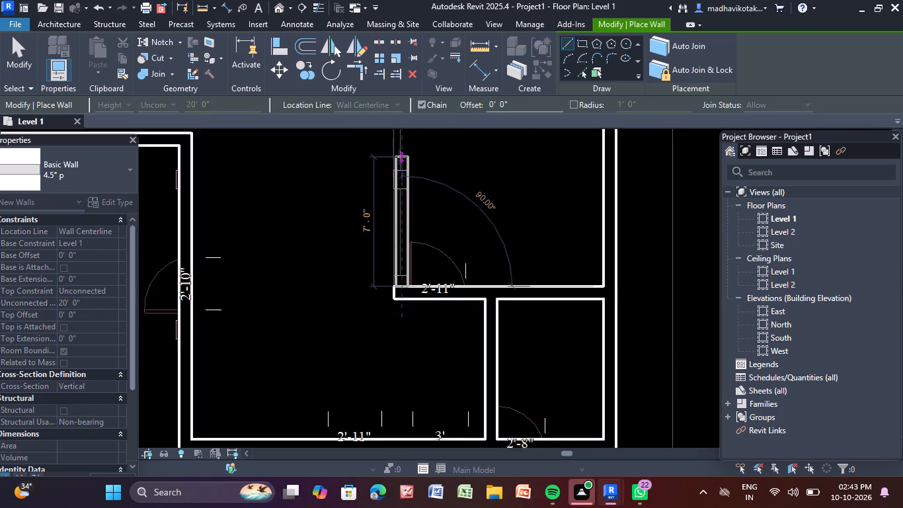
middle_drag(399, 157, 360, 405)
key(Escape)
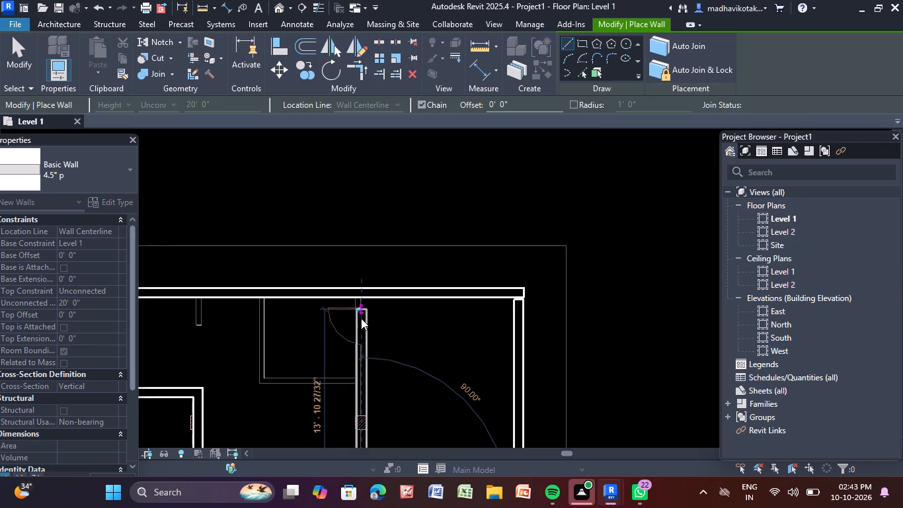
Draw a vertical 4.5" p partition about 15' long from the north exterior wall south to the horizontal partition at the 2'-11" door.
scroll(359, 305, up, 6)
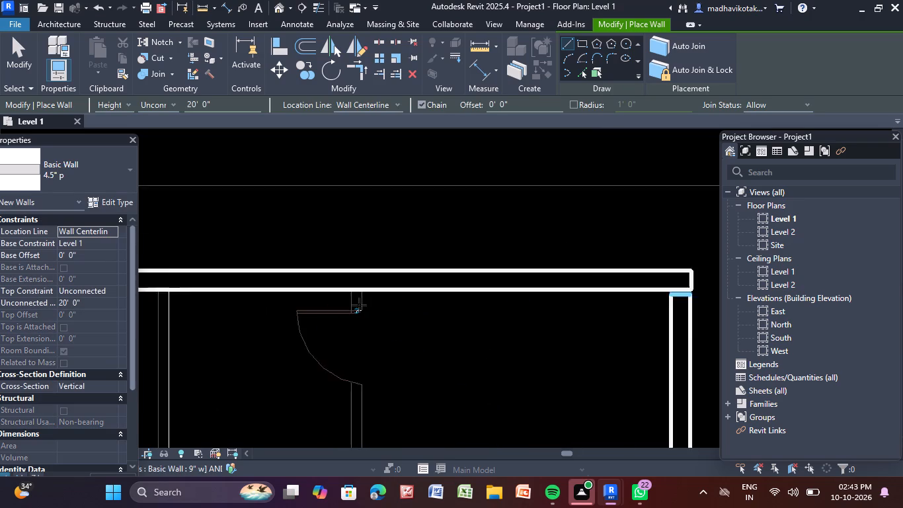
click(358, 292)
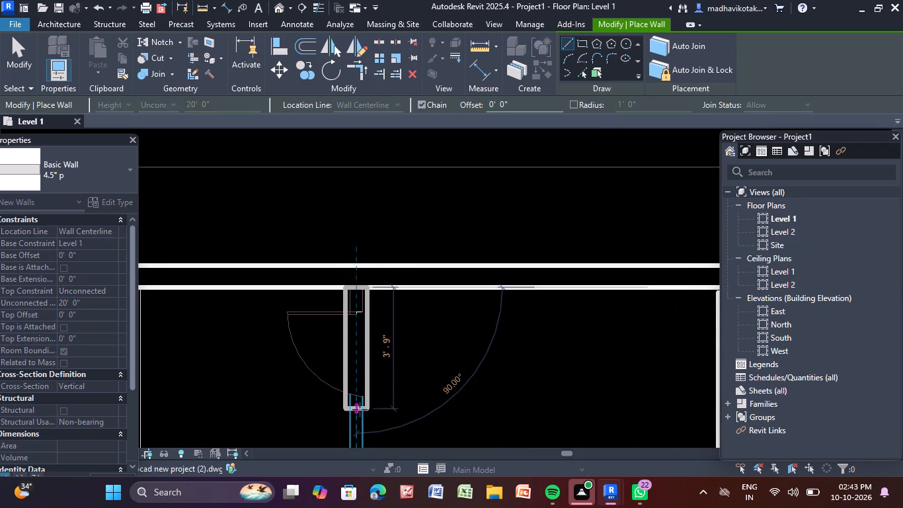
scroll(360, 409, down, 5)
middle_drag(360, 409, 372, 232)
scroll(378, 415, up, 2)
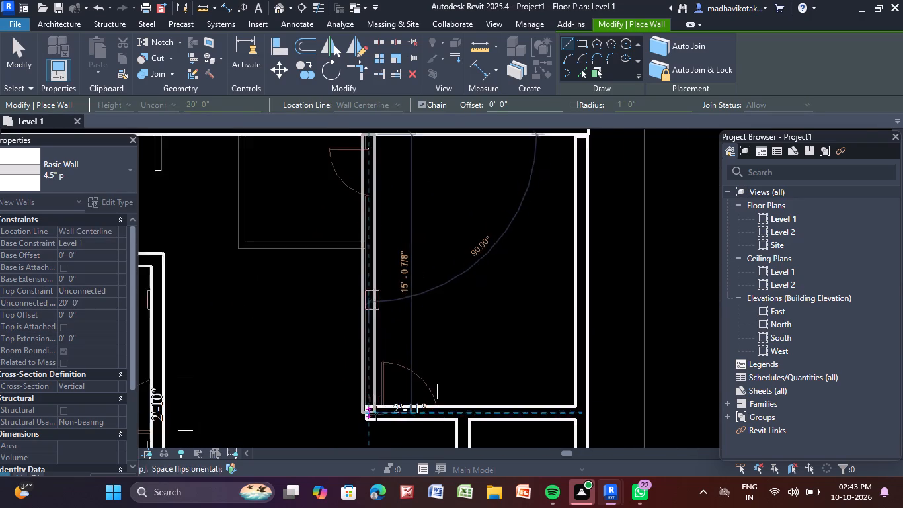
scroll(376, 413, up, 9)
click(366, 401)
key(Escape)
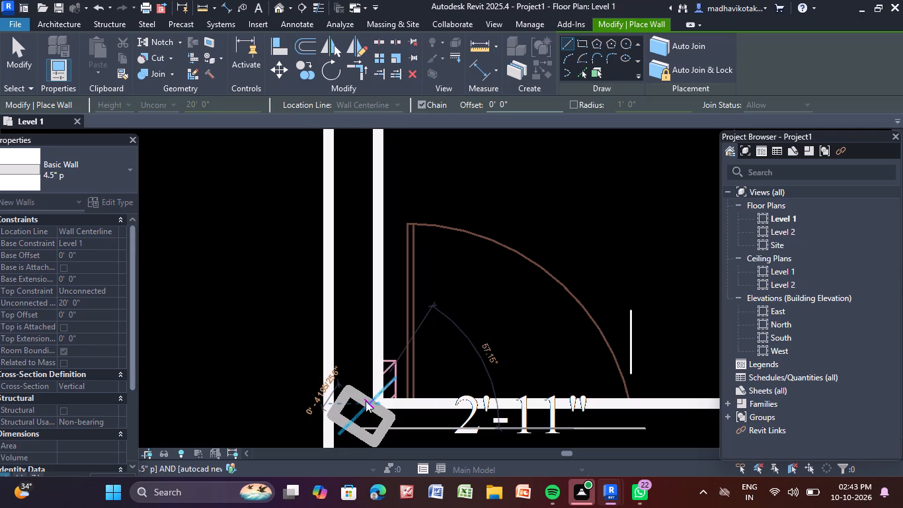
Enclose the small northeast room with 4.5" p partitions: about 6' south from the north exterior wall, turning east to the new vertical partition.
scroll(393, 331, down, 11)
middle_drag(393, 319, 395, 413)
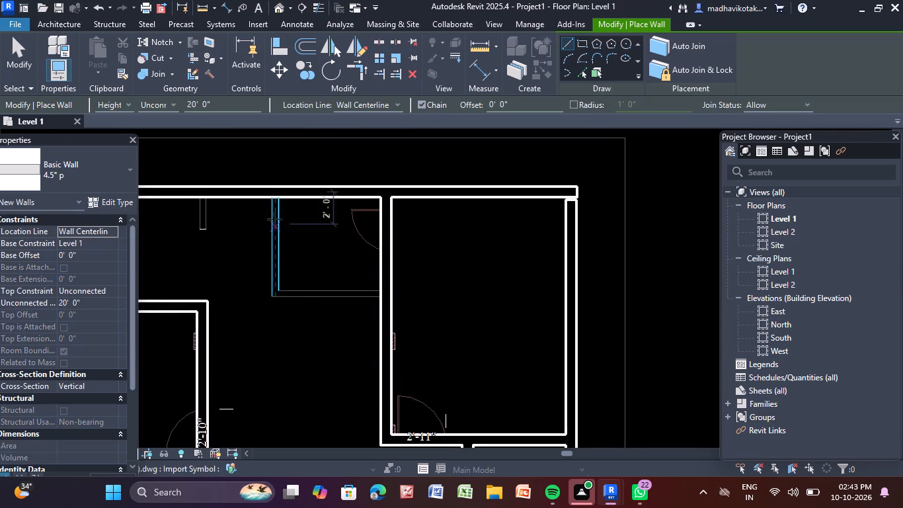
scroll(274, 214, up, 5)
click(280, 185)
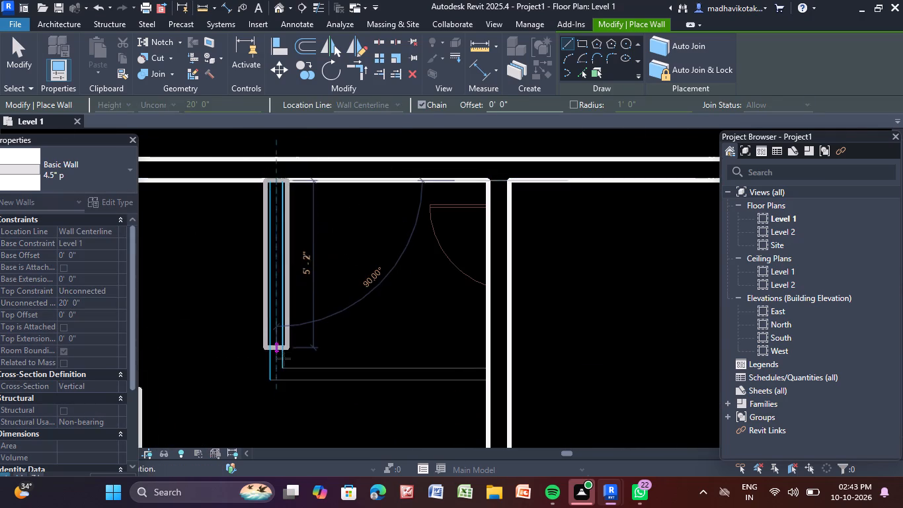
click(278, 378)
key(Escape)
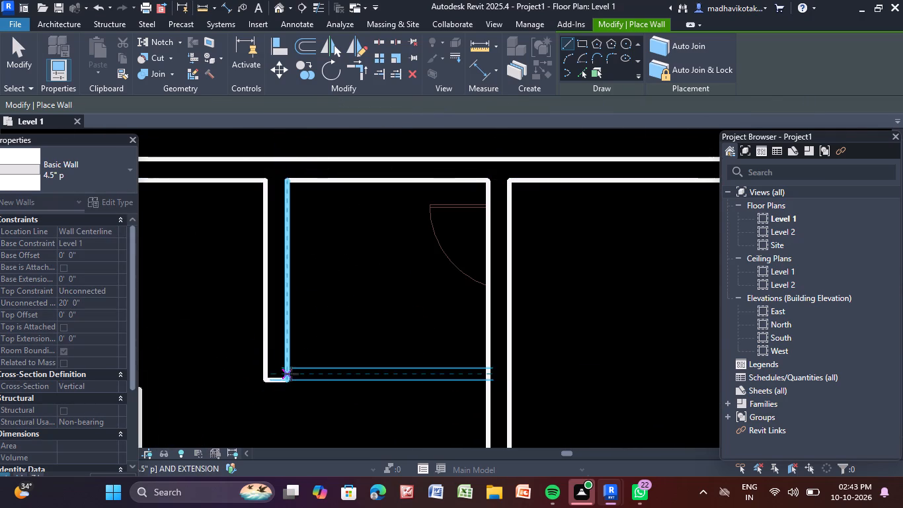
click(290, 372)
click(488, 373)
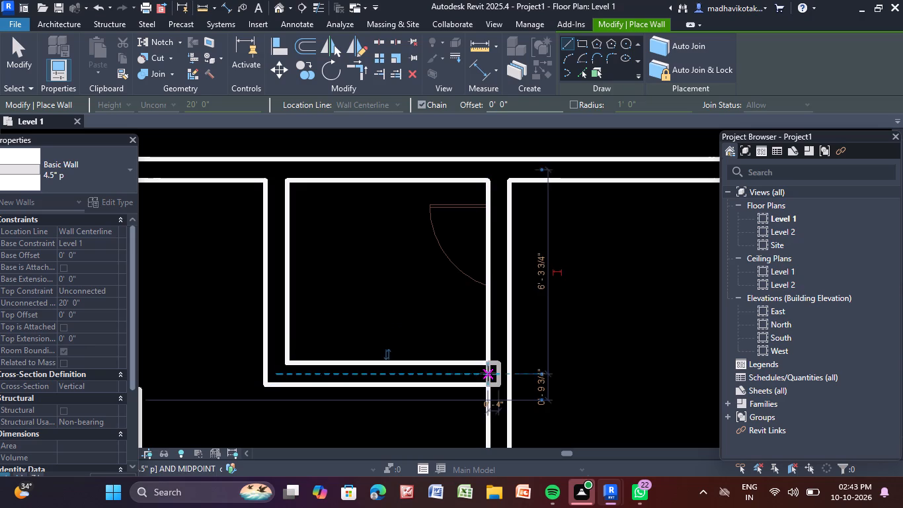
key(Escape)
End wall placement and examine the overall wall layout on the Level 1 plan.
scroll(479, 378, down, 13)
middle_drag(467, 366, 414, 180)
scroll(330, 369, down, 3)
middle_drag(330, 369, 450, 366)
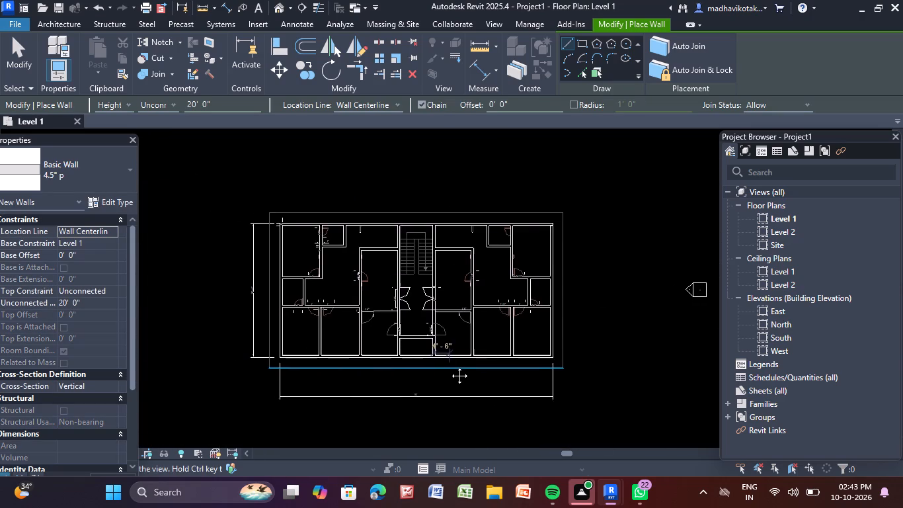
middle_drag(450, 366, 450, 367)
scroll(450, 367, up, 2)
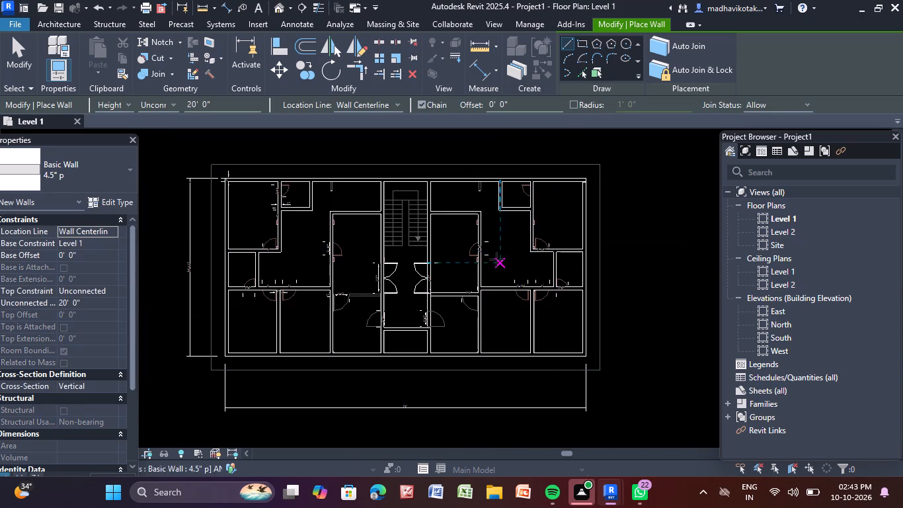
key(Escape)
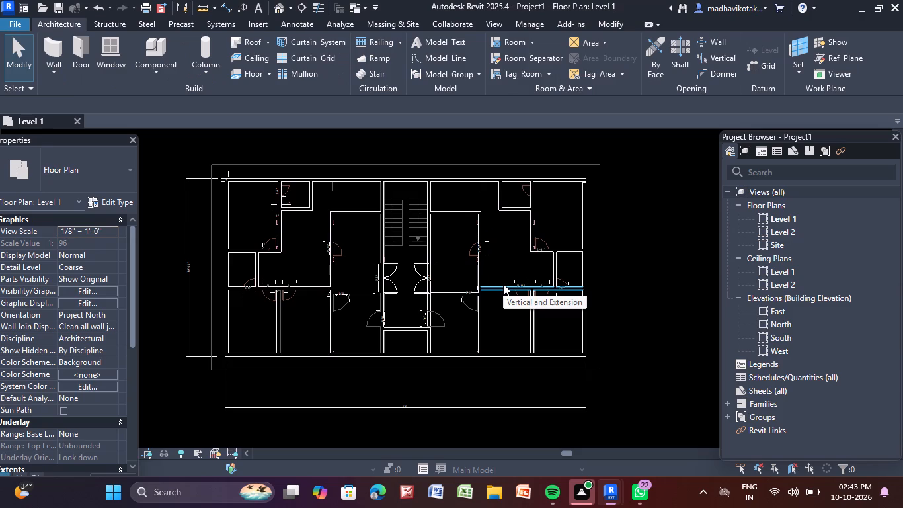
scroll(503, 284, up, 3)
scroll(333, 202, down, 4)
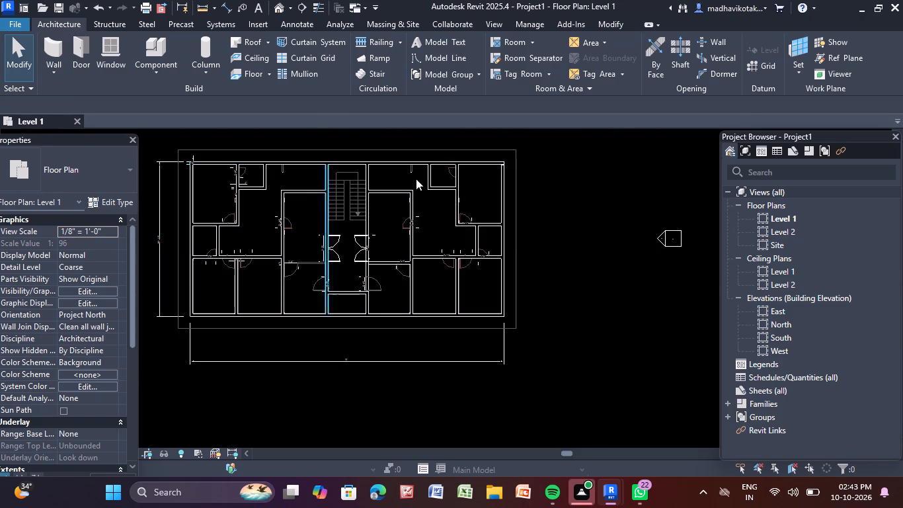
Open the South elevation to check the wall heights against the levels.
double_click(777, 332)
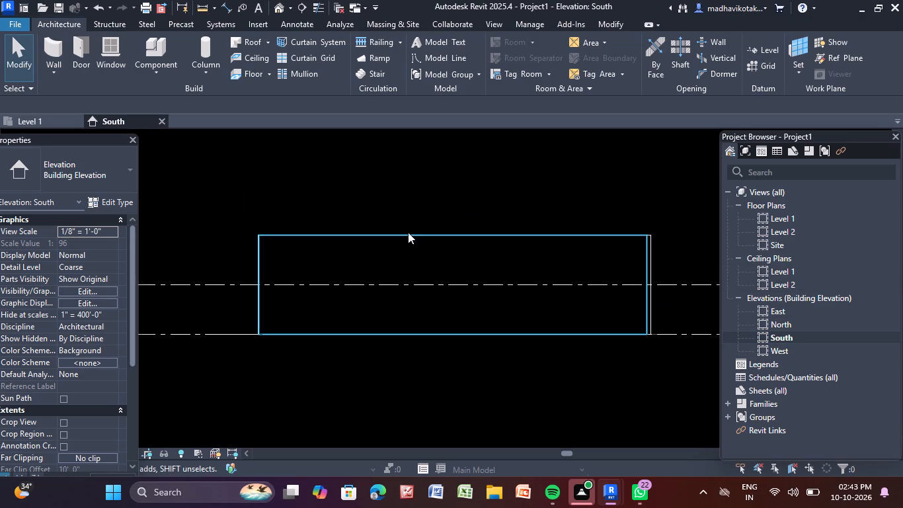
In the default 3D view, set the top constraint of all 9" w exterior walls to Up to level: Level 2.
click(272, 3)
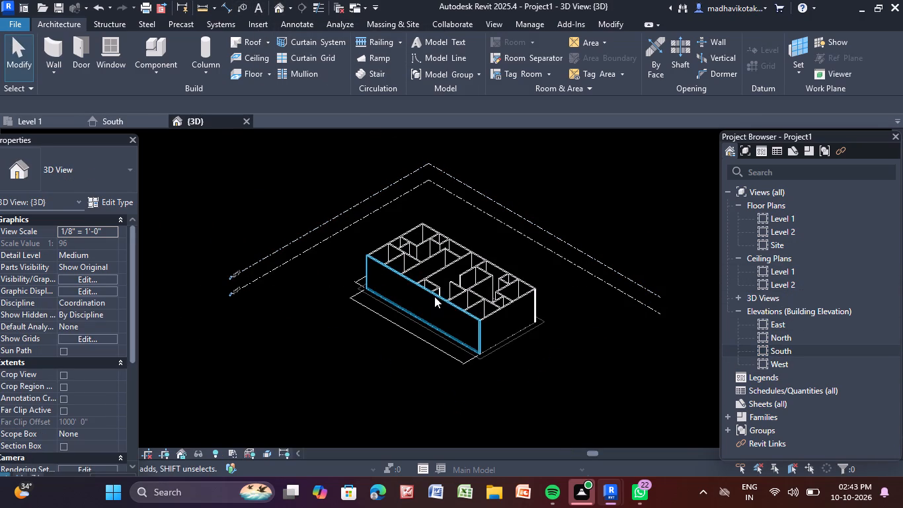
click(434, 296)
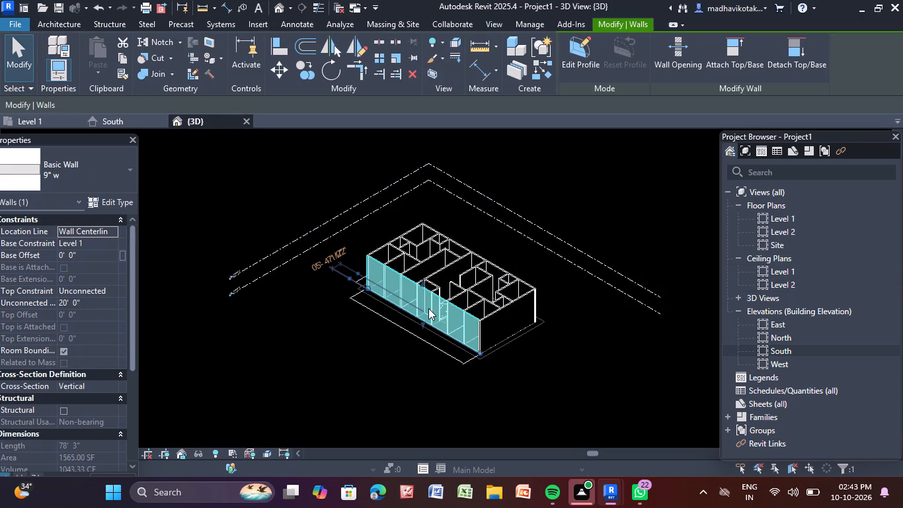
key(s)
key(a)
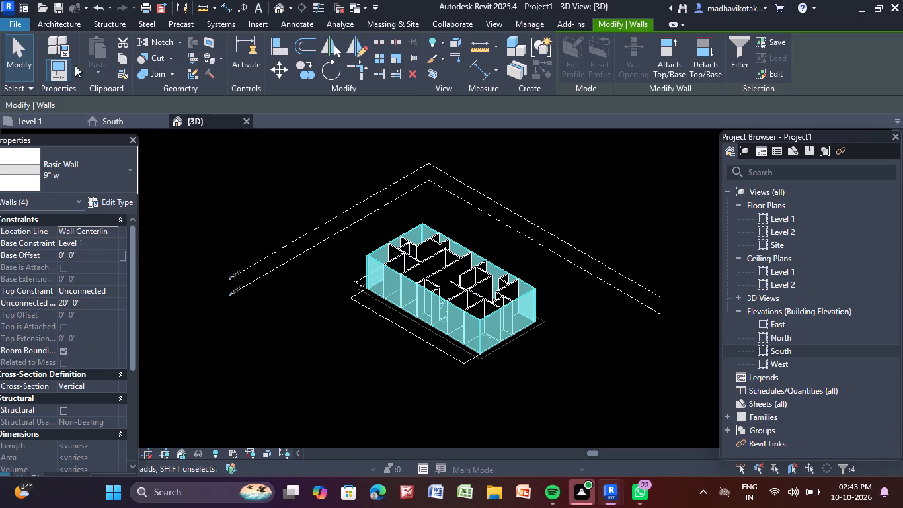
click(114, 291)
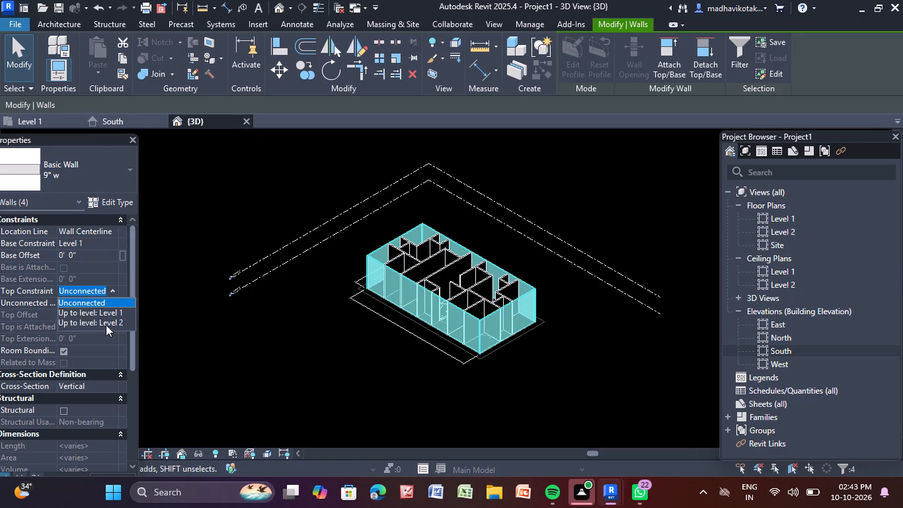
click(108, 323)
click(261, 326)
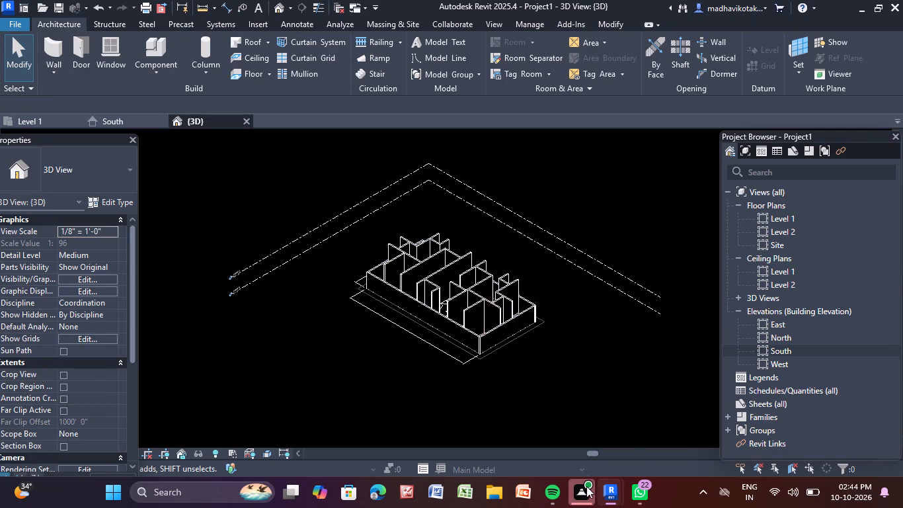
Set the top constraint of all 4.5" p partition walls in the 3D view to Up to level: Level 2.
click(451, 263)
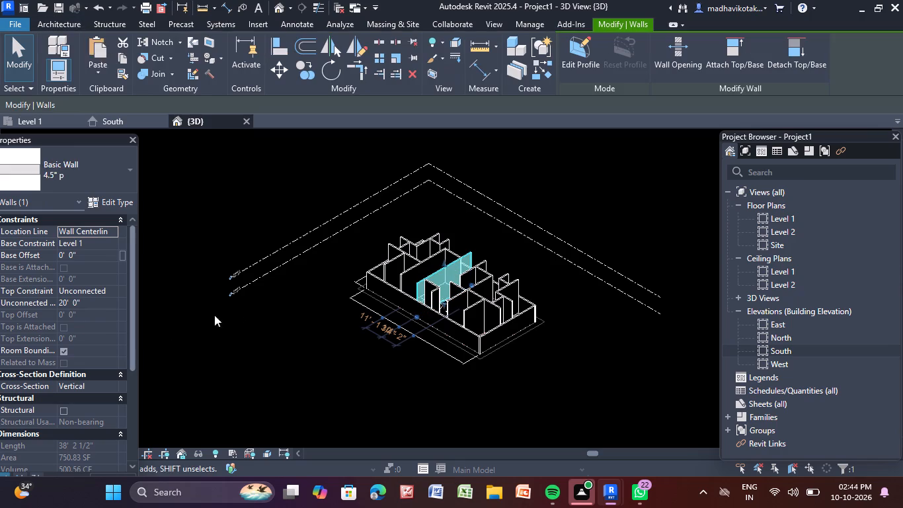
click(114, 294)
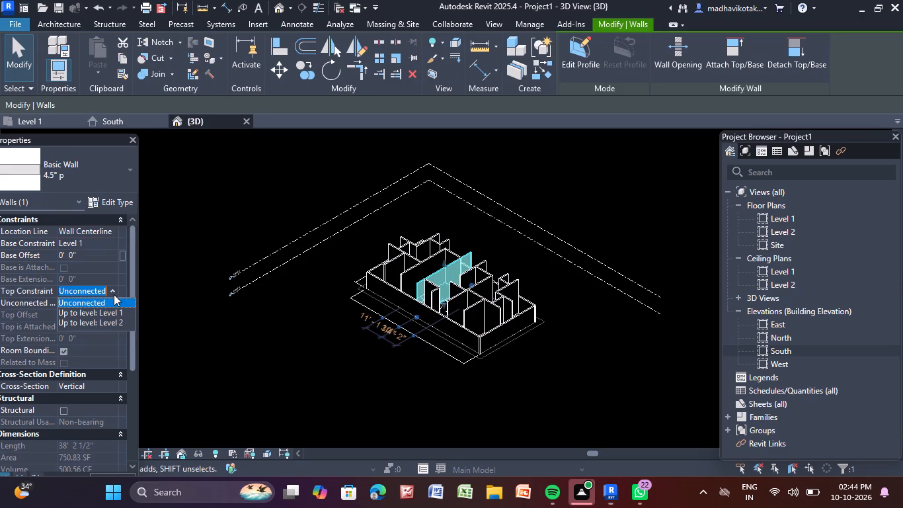
text(sa)
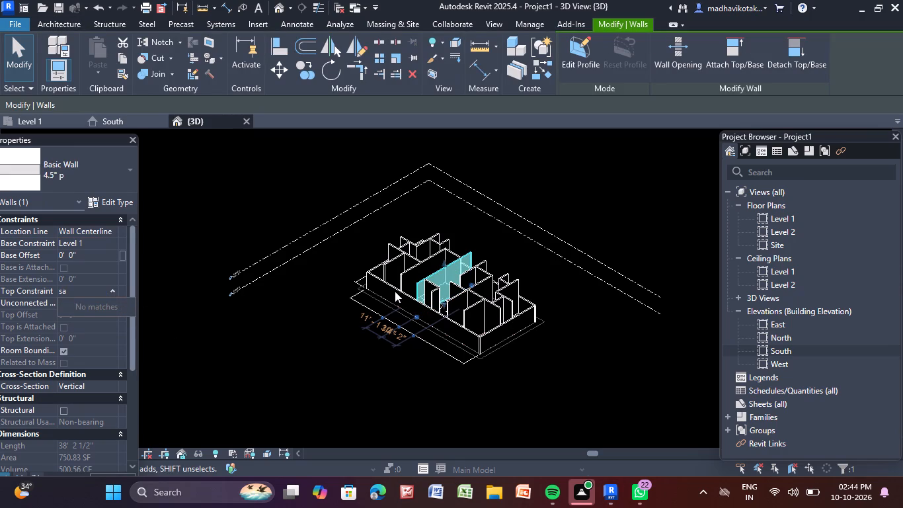
key(BackSpace)
key(BackSpace)
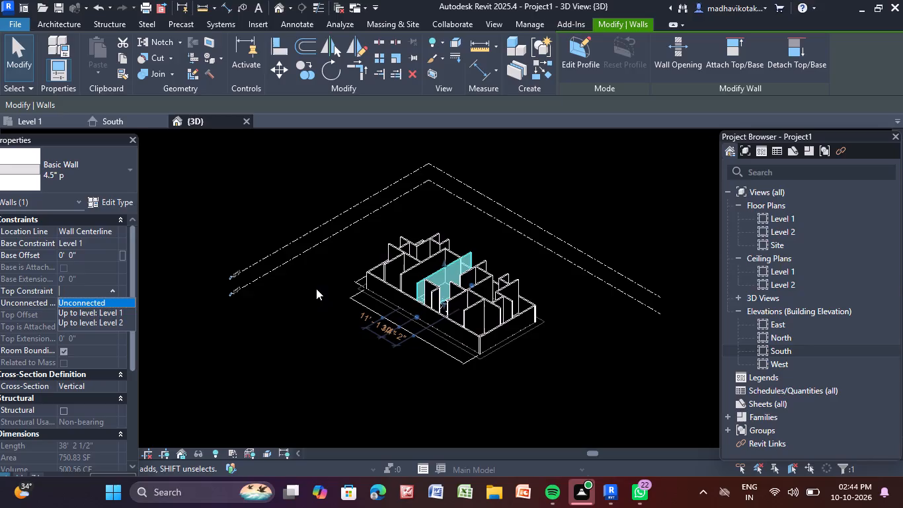
key(s)
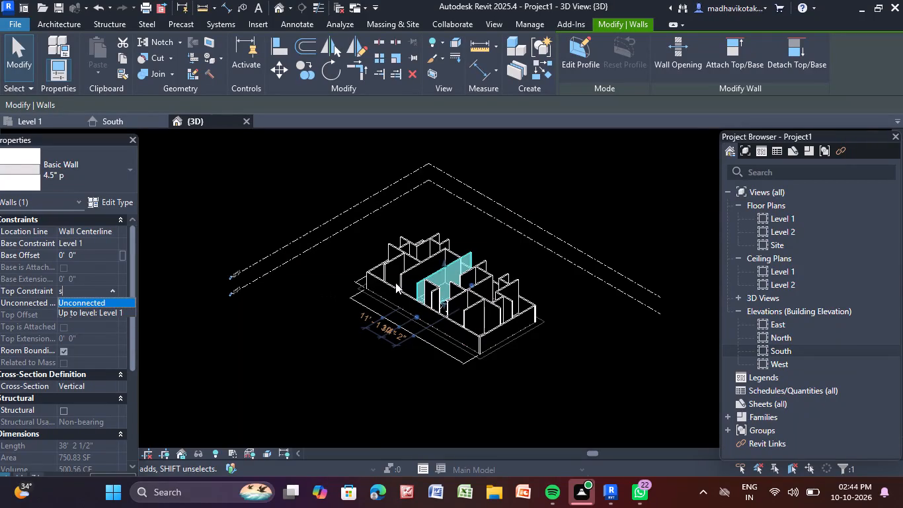
key(BackSpace)
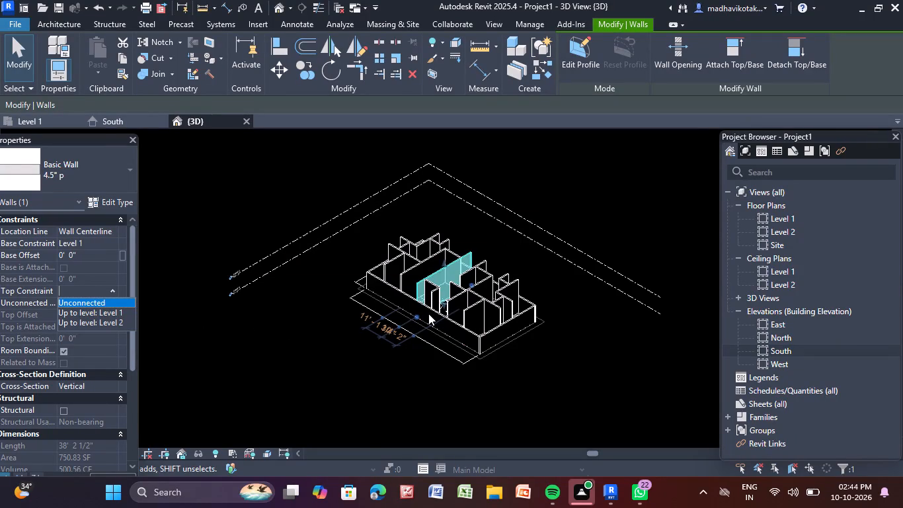
key(s)
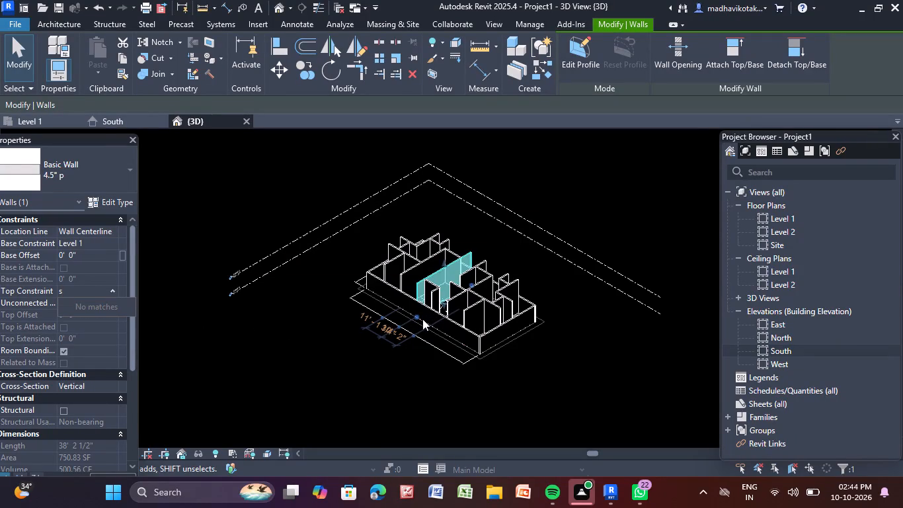
key(BackSpace)
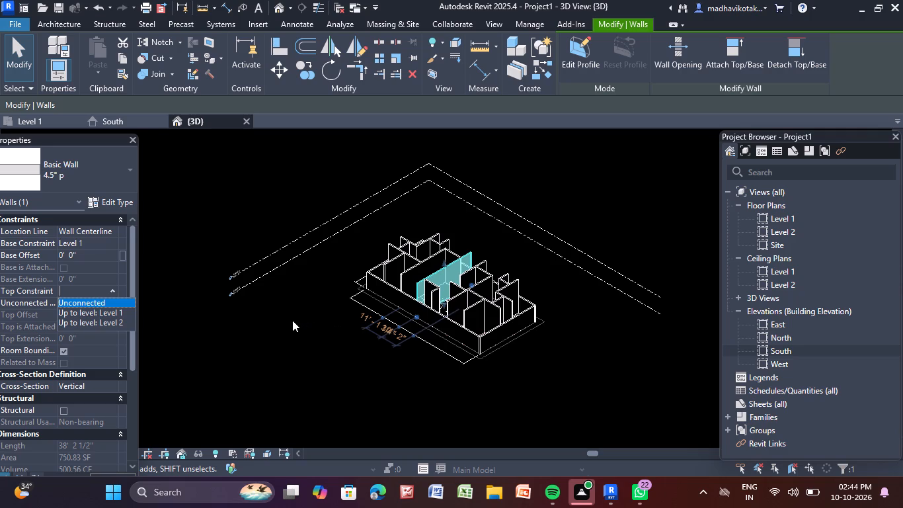
click(292, 320)
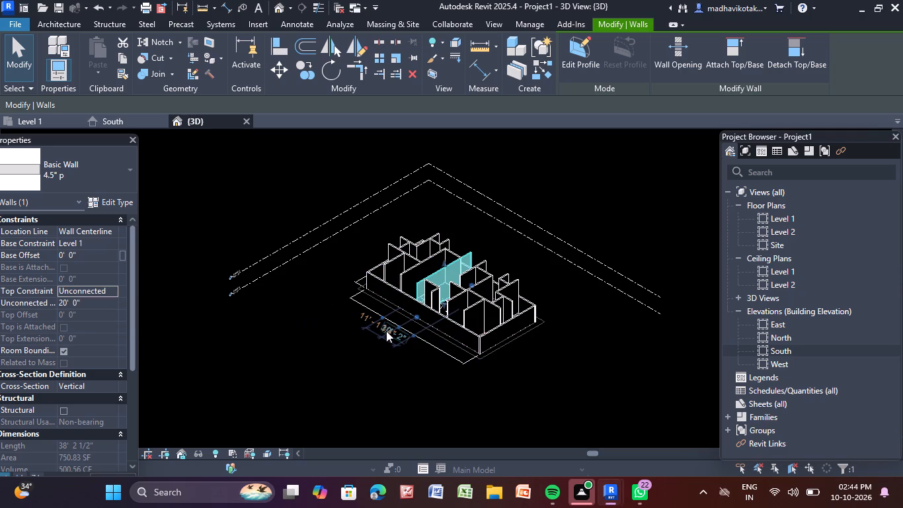
text(sa)
click(115, 285)
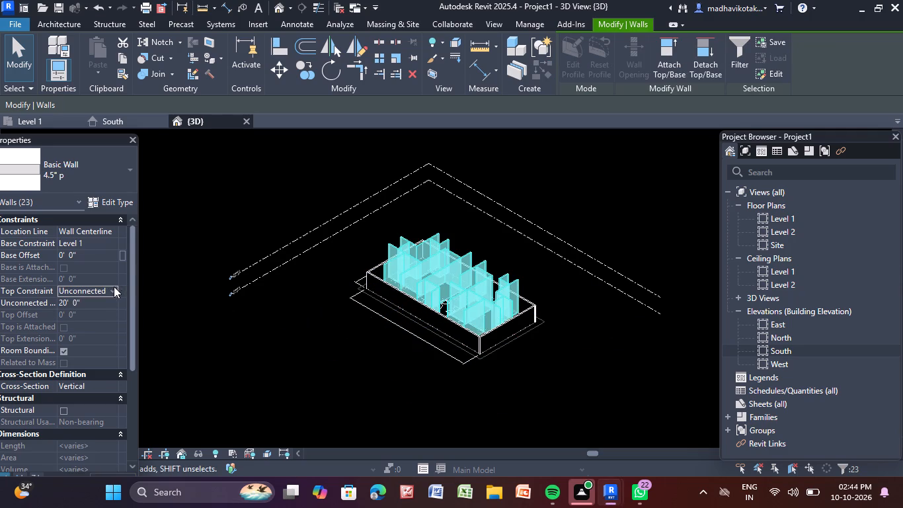
click(109, 294)
click(104, 326)
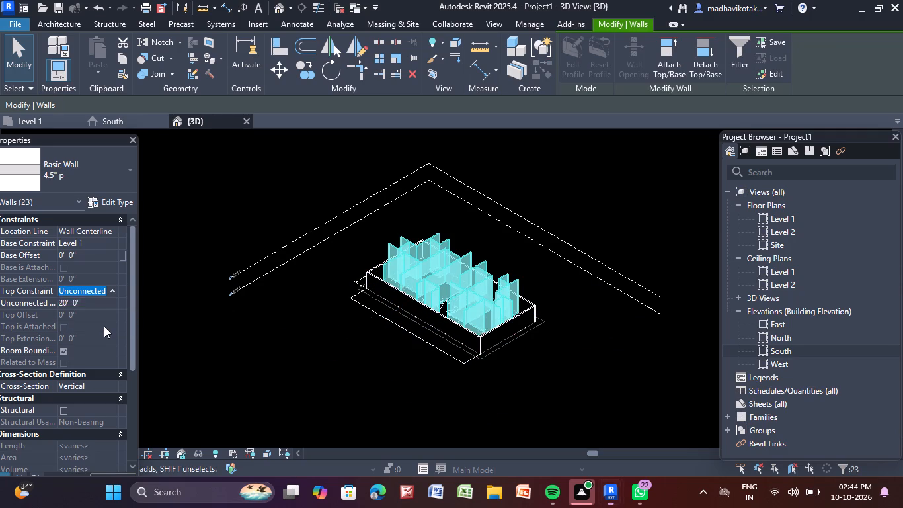
click(301, 345)
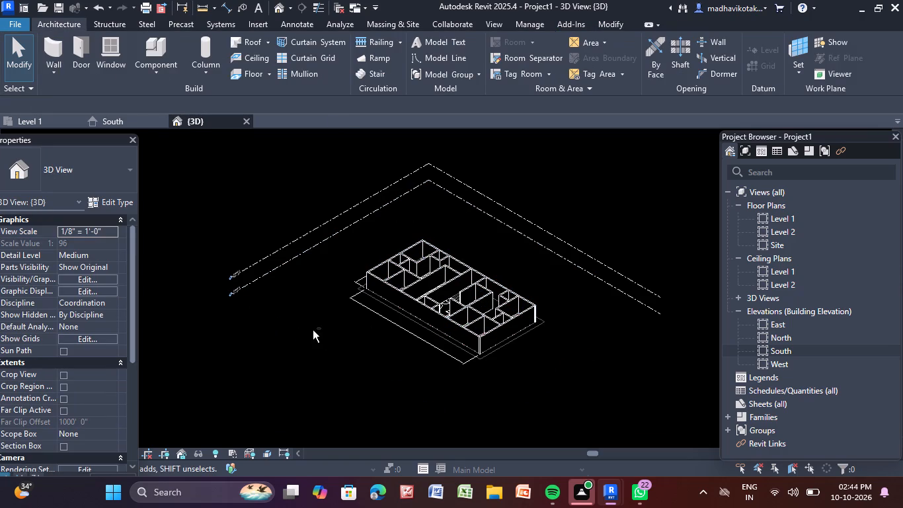
Hide the view properties and set the 3D view's visual style to Shaded.
shift+click(134, 137)
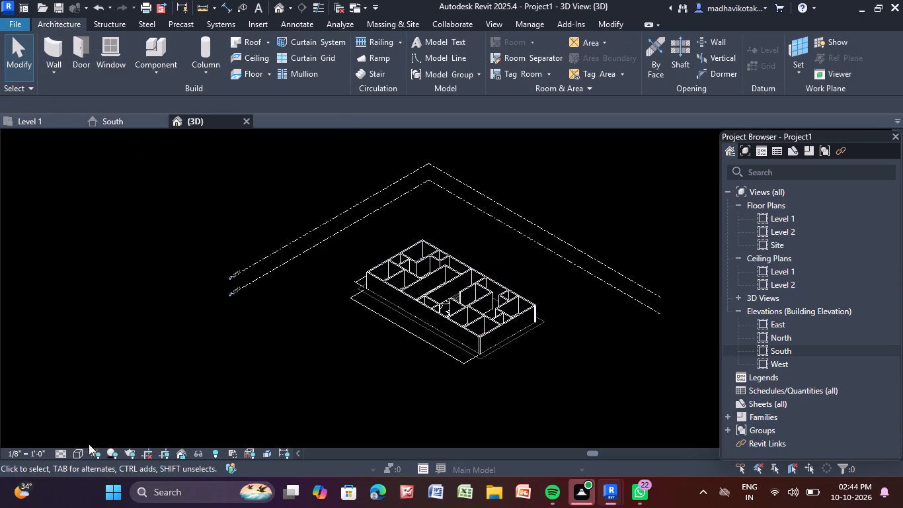
click(83, 450)
click(133, 400)
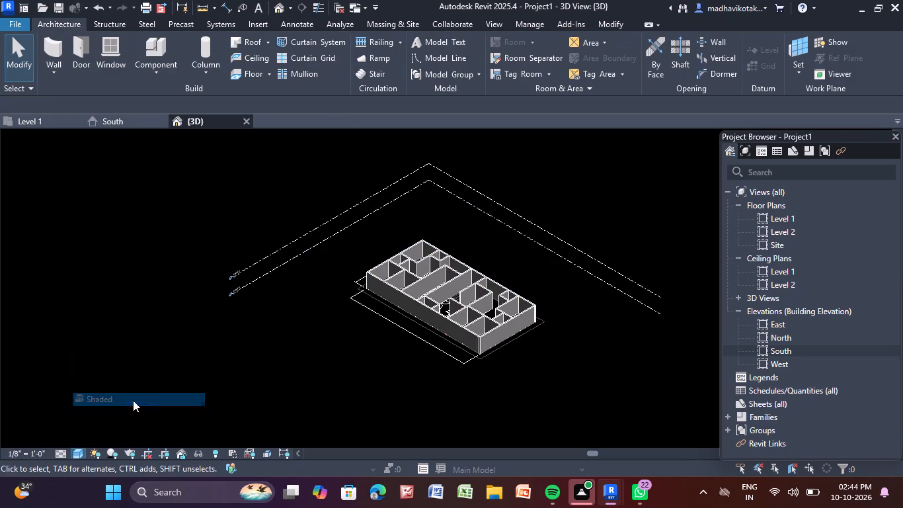
Examine the shaded wall model from several sides and check the wall tops against the levels.
shift+middle_drag(533, 358, 567, 259)
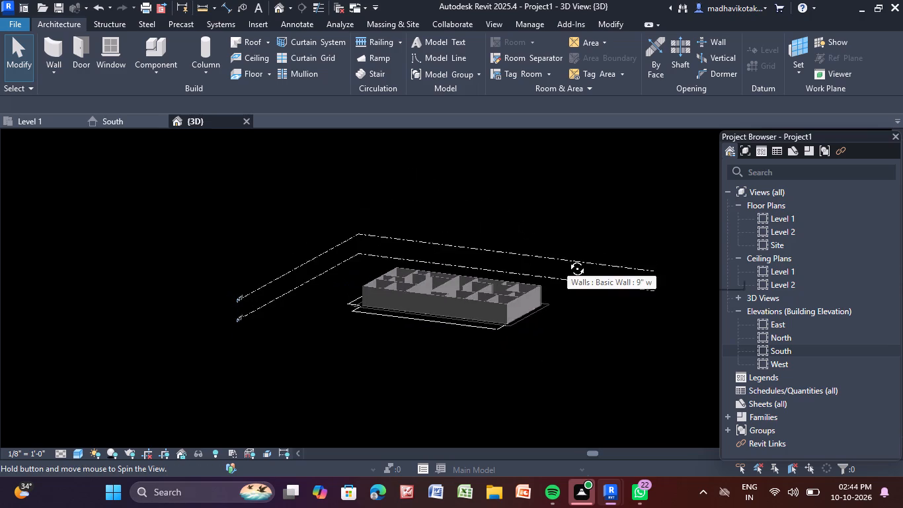
shift+middle_drag(567, 259, 549, 295)
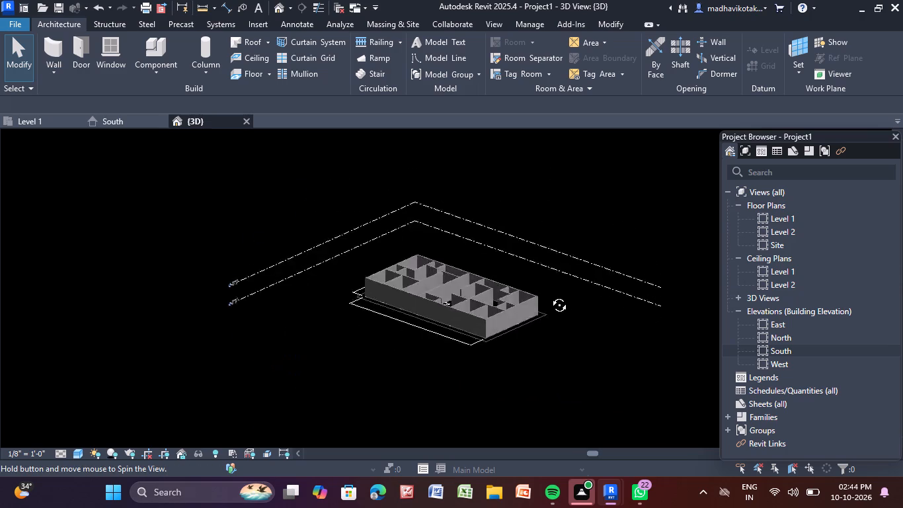
shift+middle_drag(549, 295, 670, 218)
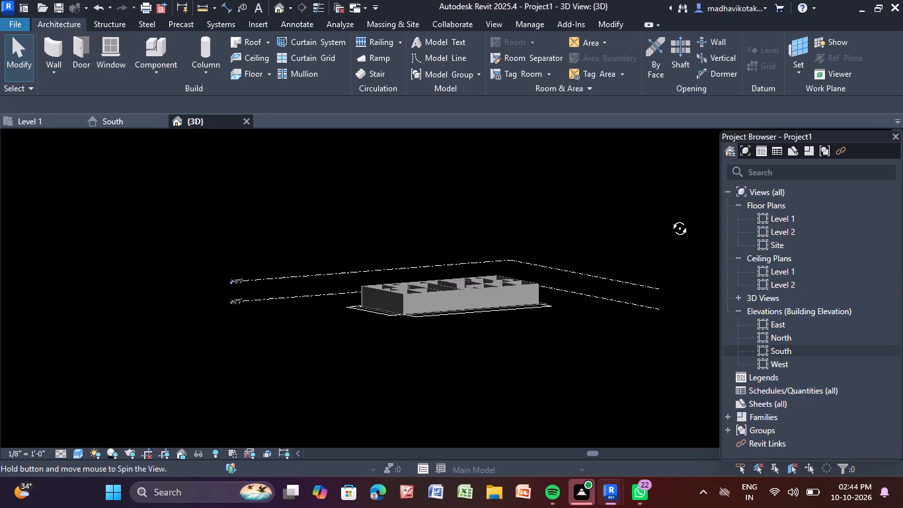
shift+middle_drag(670, 218, 667, 222)
shift+scroll(670, 218, up, 1)
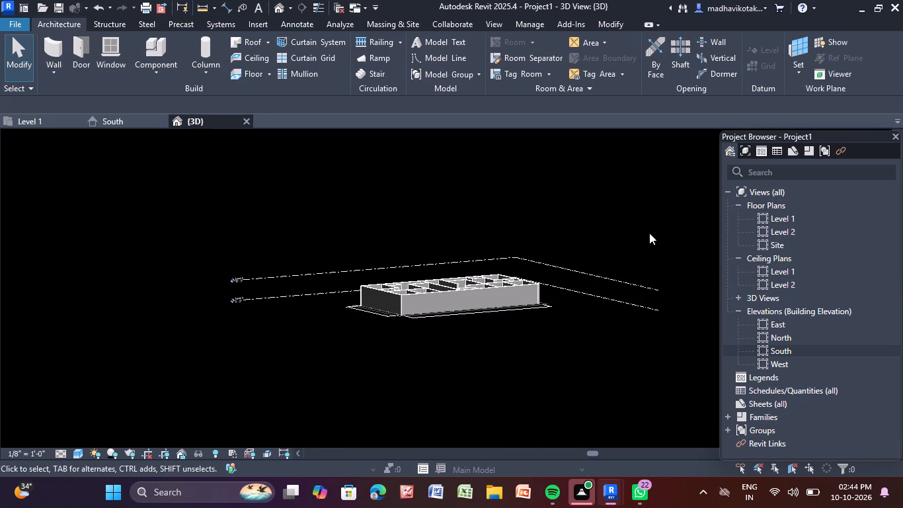
scroll(526, 240, up, 4)
scroll(525, 239, down, 1)
shift+middle_drag(594, 283, 582, 304)
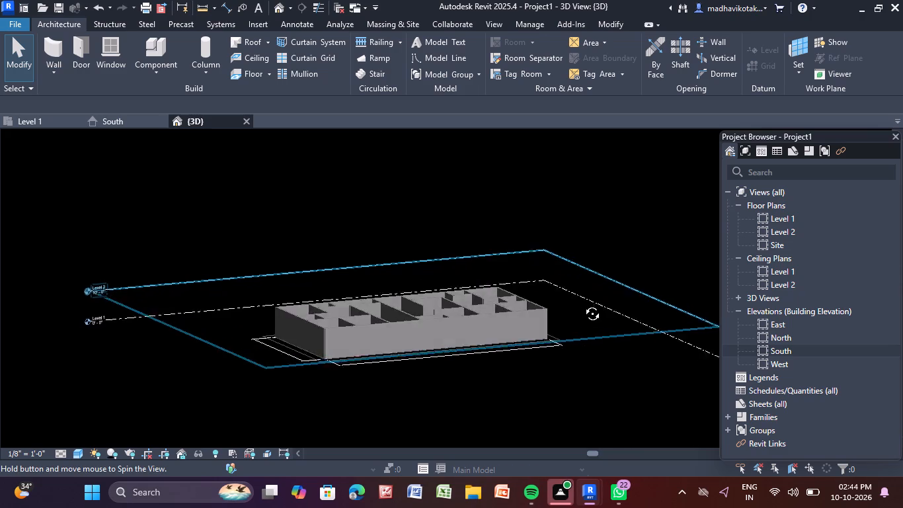
shift+middle_drag(582, 304, 498, 258)
shift+middle_drag(515, 243, 566, 210)
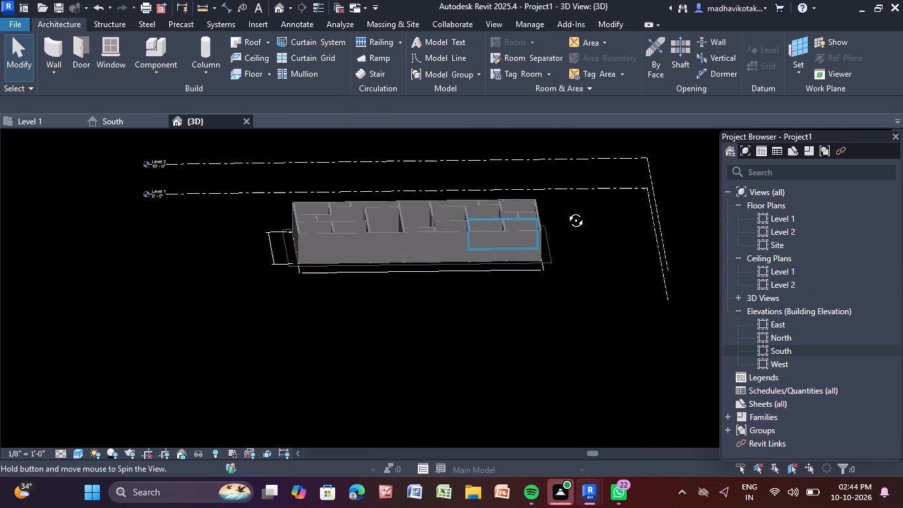
shift+middle_drag(566, 210, 549, 247)
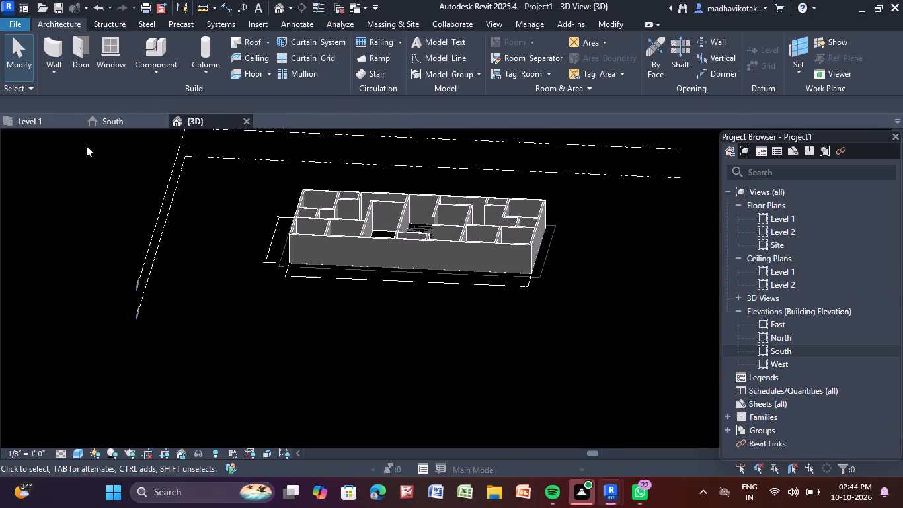
Bring back the display of the 3D view's properties.
right_click(175, 247)
click(243, 466)
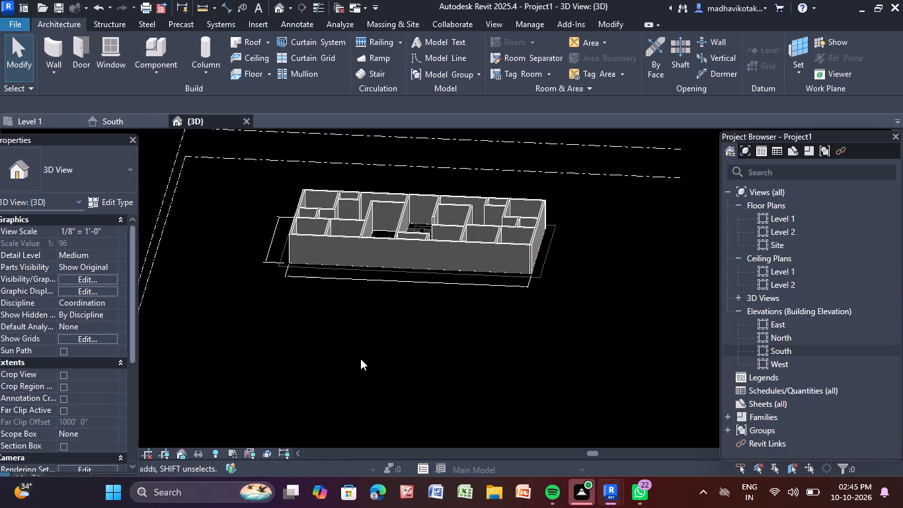
middle_drag(362, 357, 350, 398)
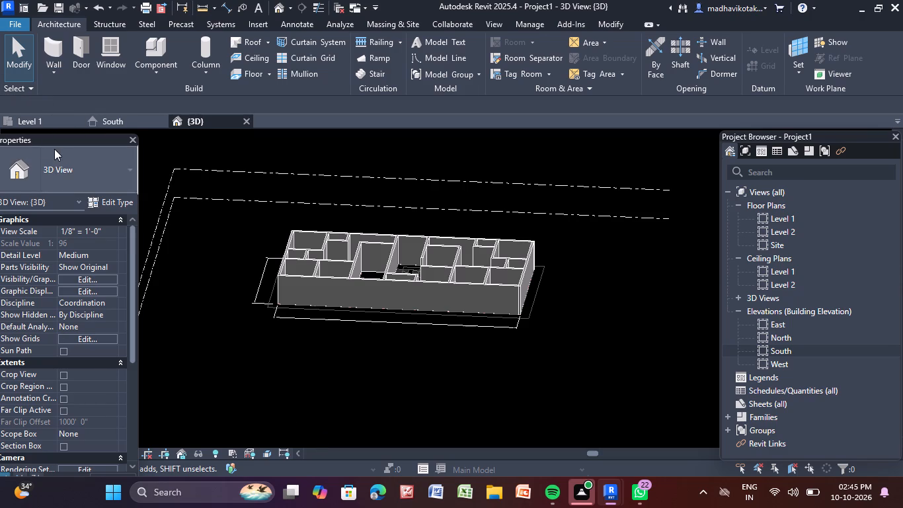
Return to the Level 1 floor plan and check its wall layout.
click(28, 121)
scroll(354, 301, up, 2)
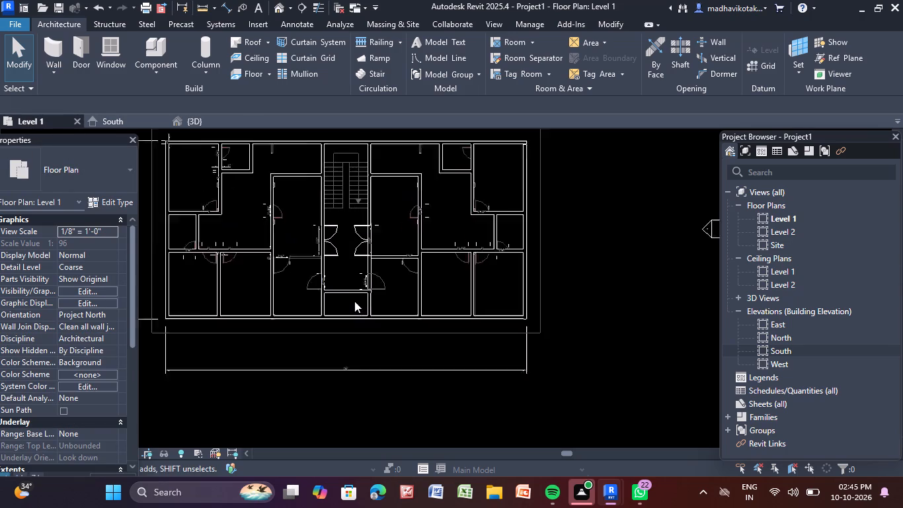
scroll(354, 301, up, 2)
scroll(354, 301, down, 3)
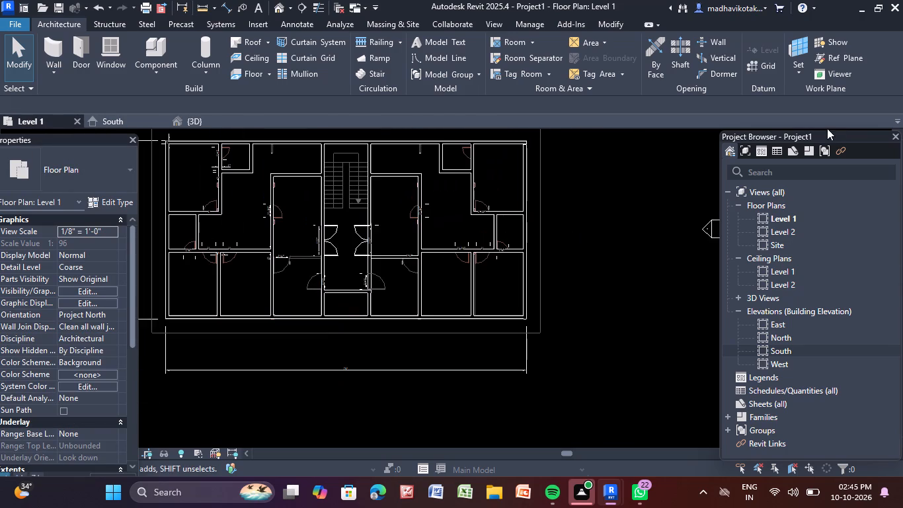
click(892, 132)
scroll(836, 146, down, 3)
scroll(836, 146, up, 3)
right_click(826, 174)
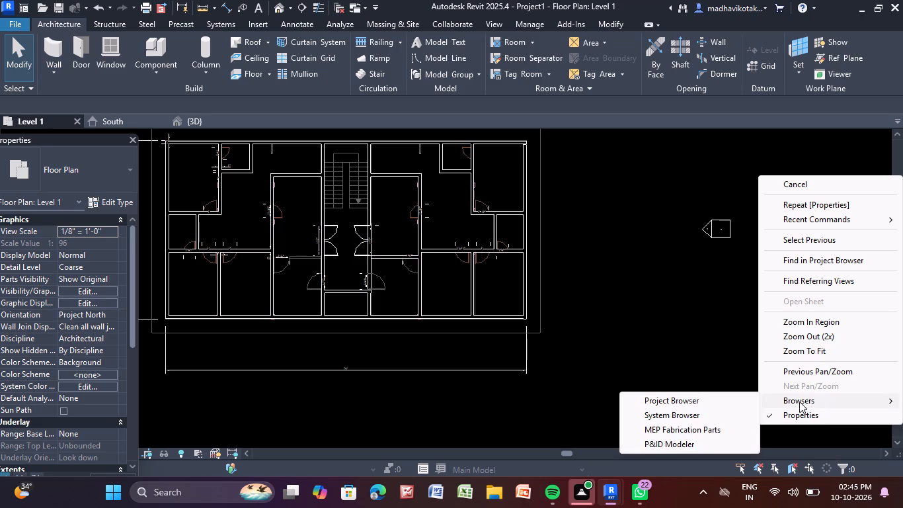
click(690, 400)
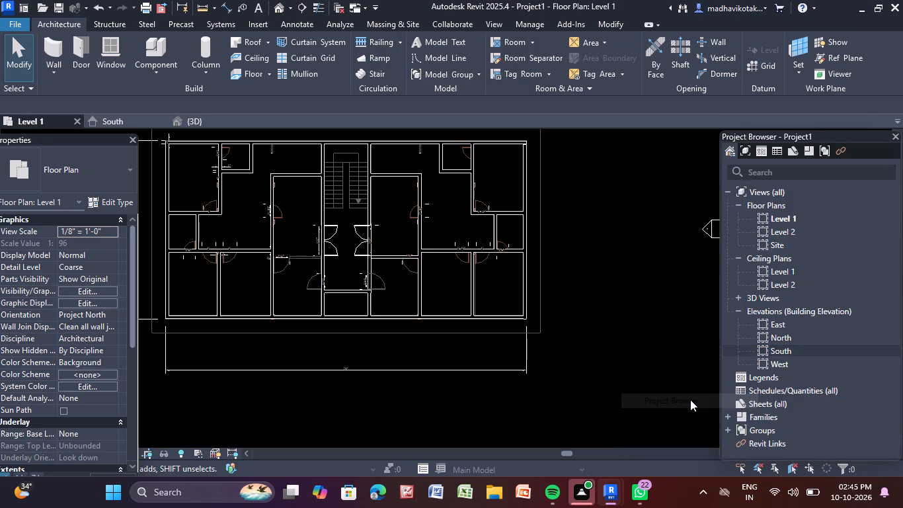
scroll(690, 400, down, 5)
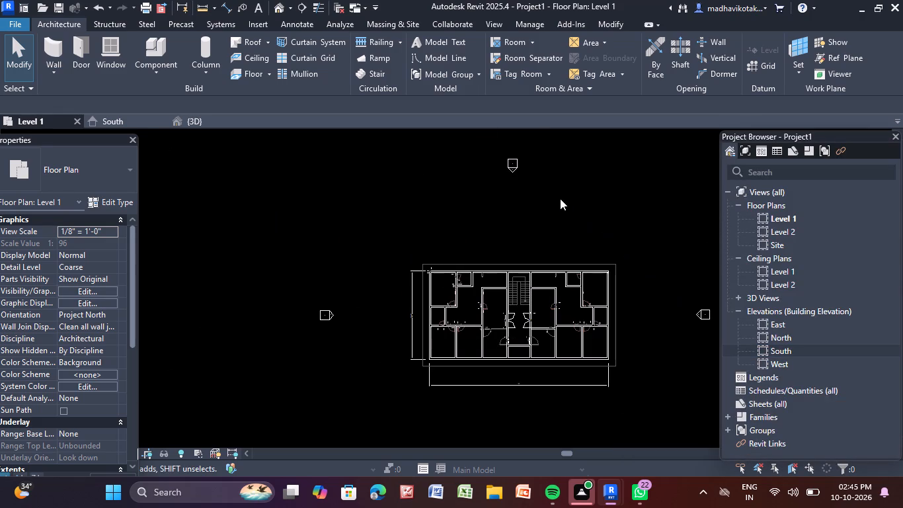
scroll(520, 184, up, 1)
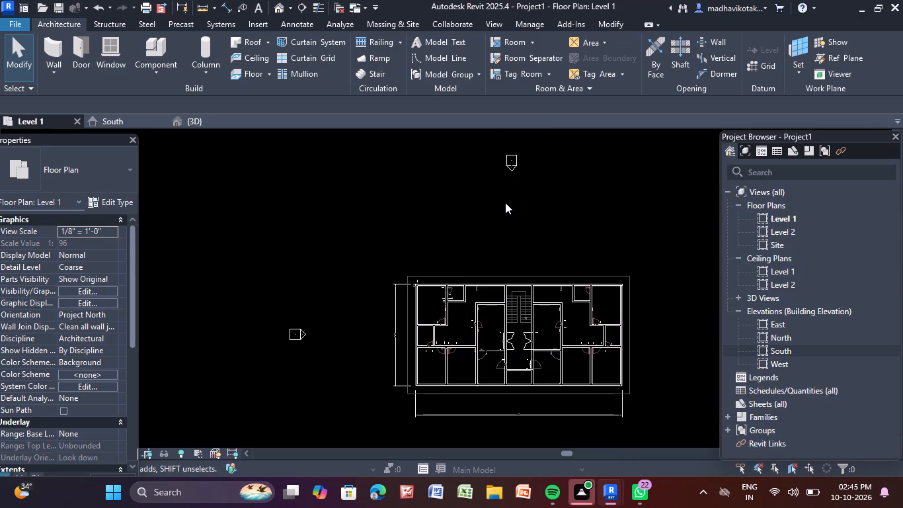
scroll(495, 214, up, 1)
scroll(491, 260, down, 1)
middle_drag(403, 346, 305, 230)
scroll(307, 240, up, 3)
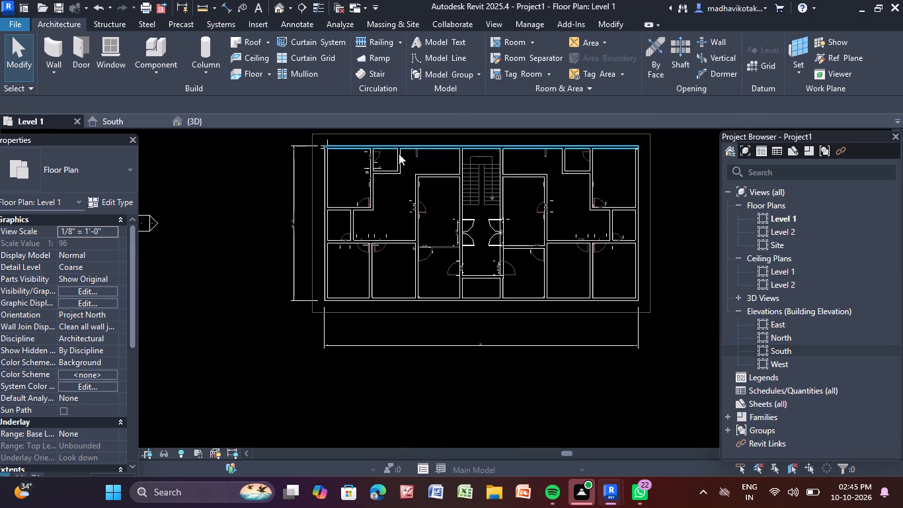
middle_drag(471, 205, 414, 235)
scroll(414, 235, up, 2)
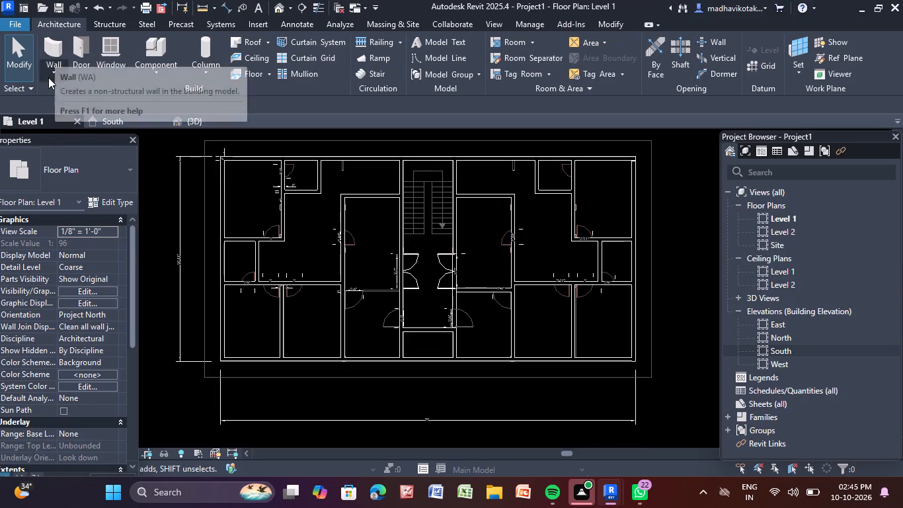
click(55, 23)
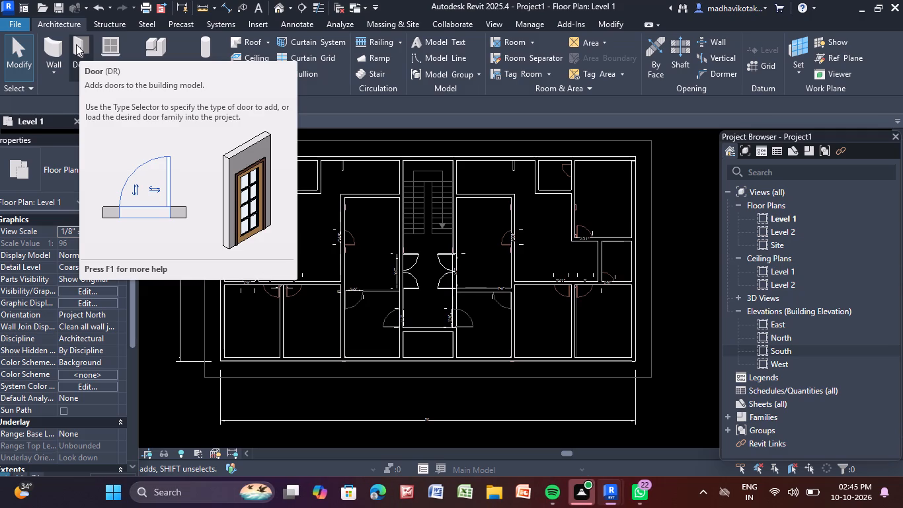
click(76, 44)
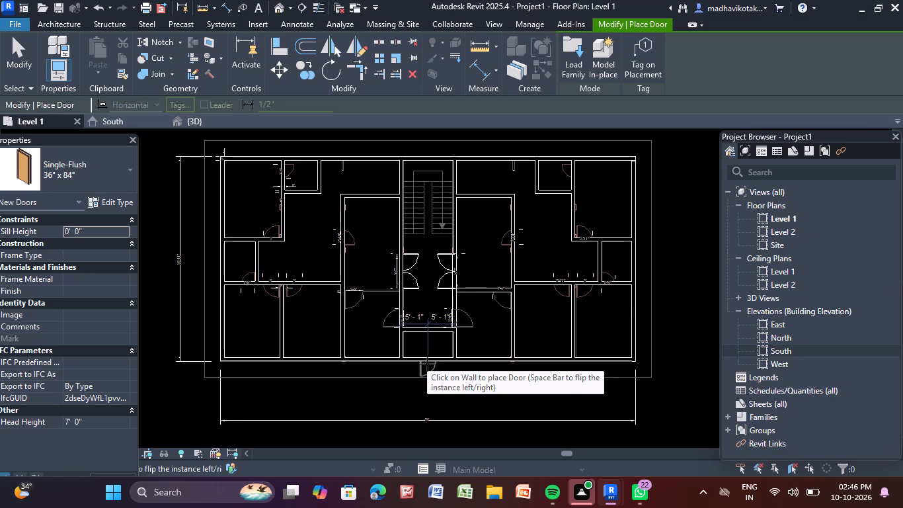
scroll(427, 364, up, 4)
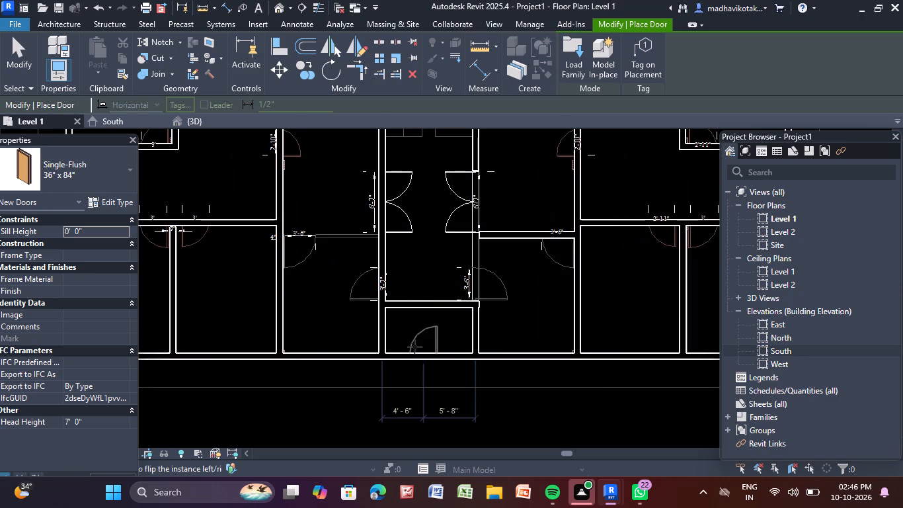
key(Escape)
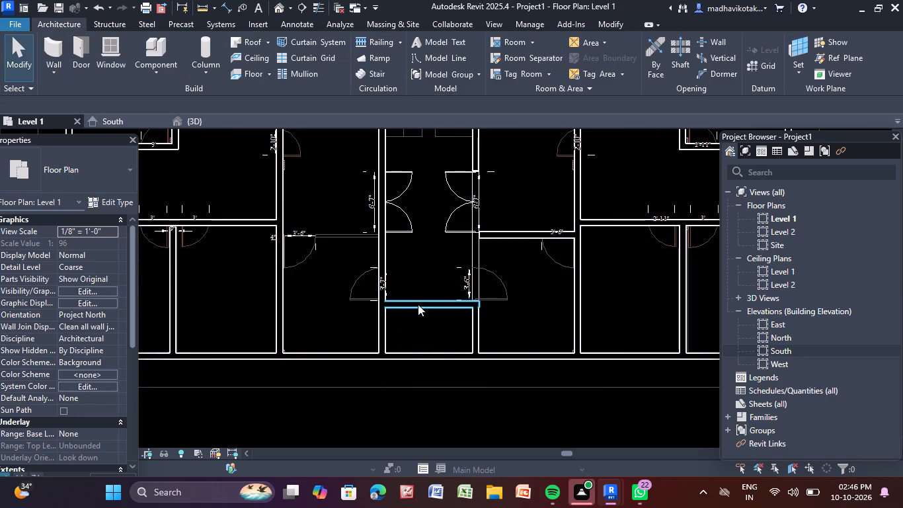
Delete the short horizontal wall across the south end of the central stair corridor.
click(418, 304)
key(Delete)
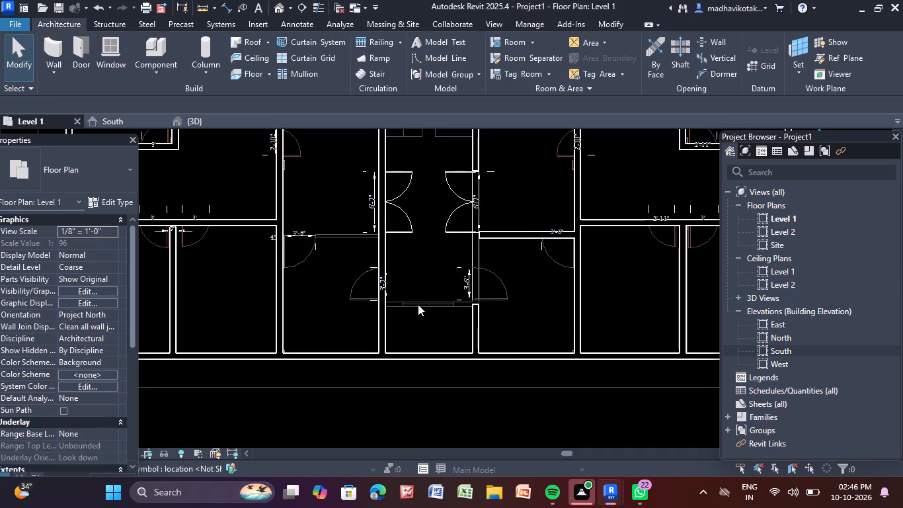
click(418, 304)
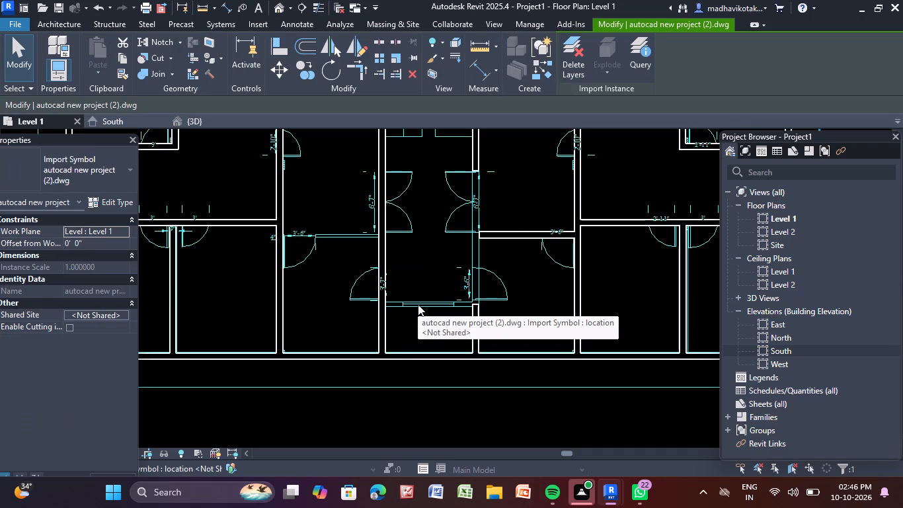
key(Escape)
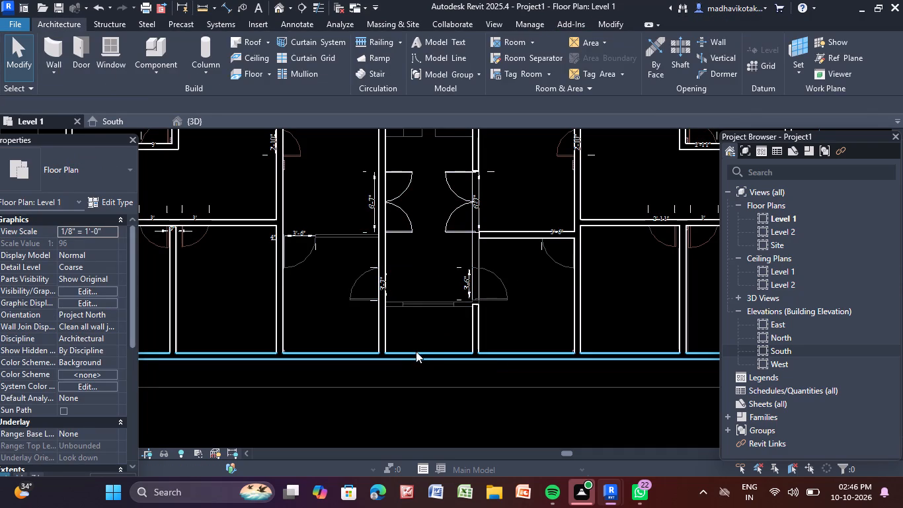
Place a Window-Double-Hung 30" x 46" in the south exterior wall, about 4'-0" from the central bay's west wall.
click(113, 48)
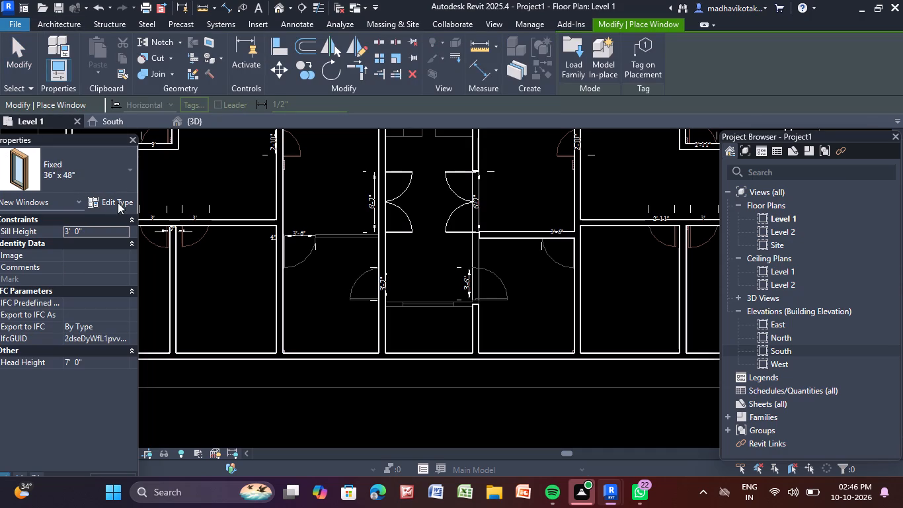
click(132, 173)
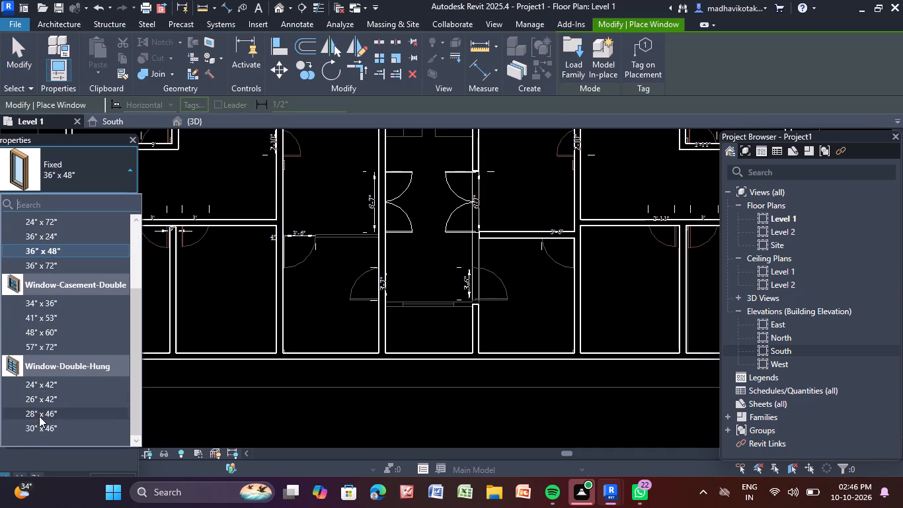
click(34, 431)
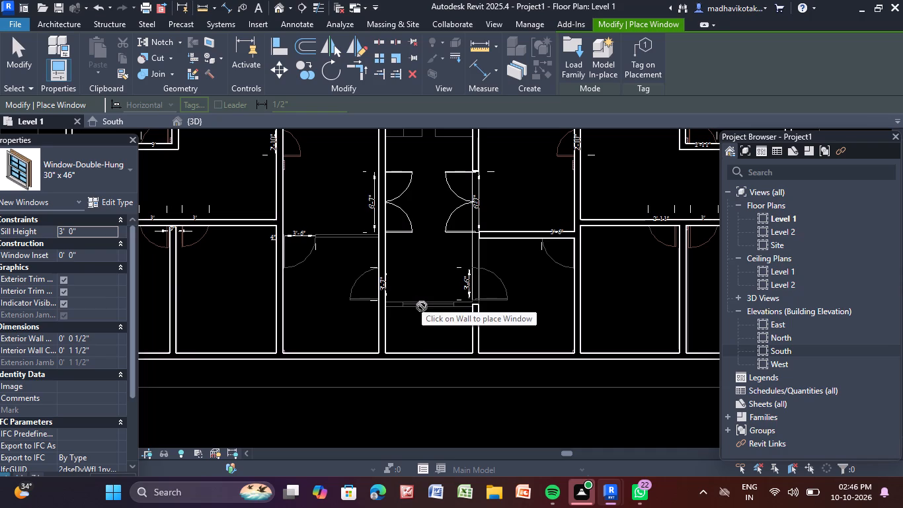
click(418, 362)
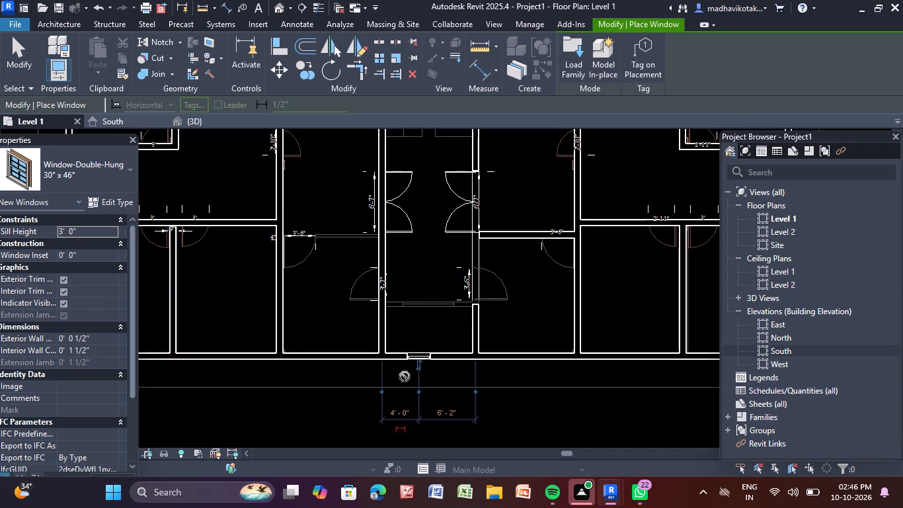
key(Escape)
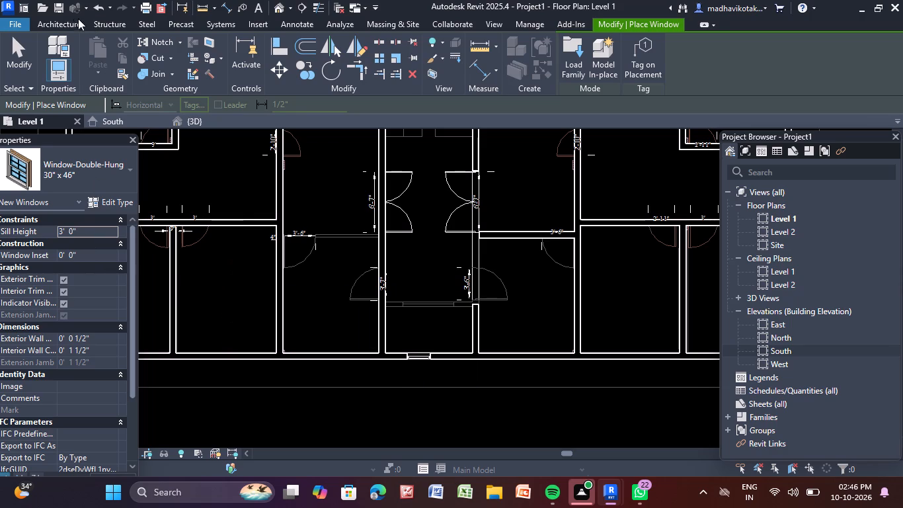
Start placing a door and open the Doors category of the Autodesk family library.
click(66, 24)
click(71, 50)
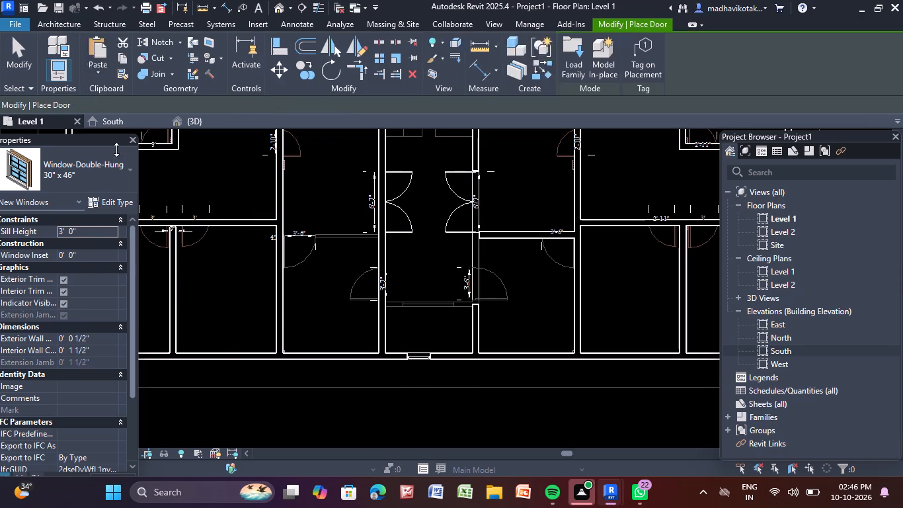
click(121, 174)
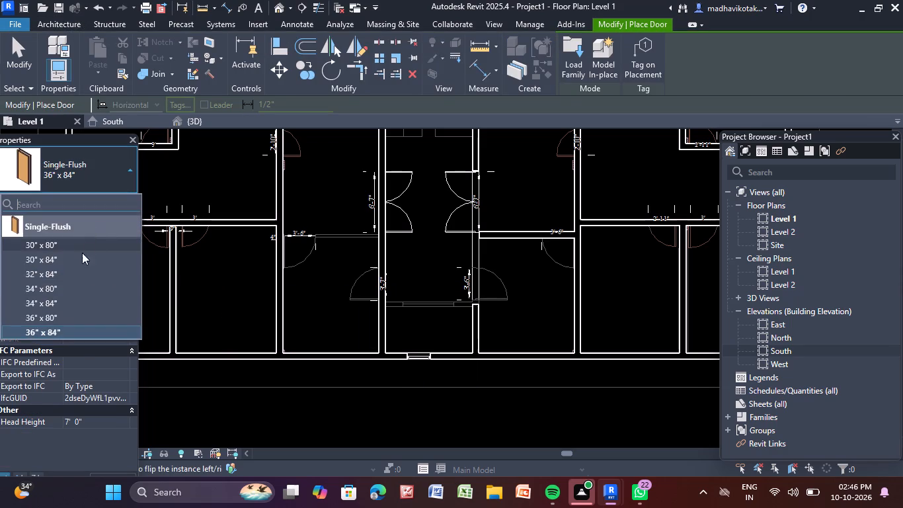
click(75, 24)
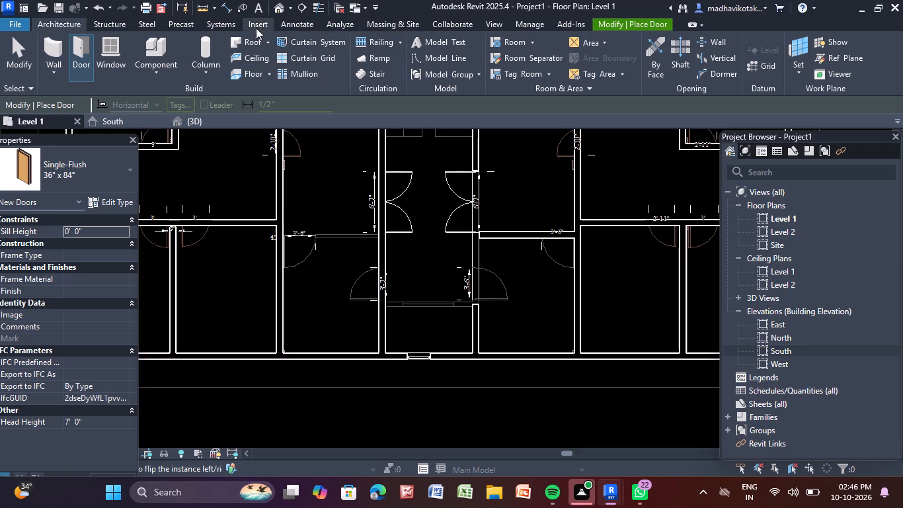
click(253, 23)
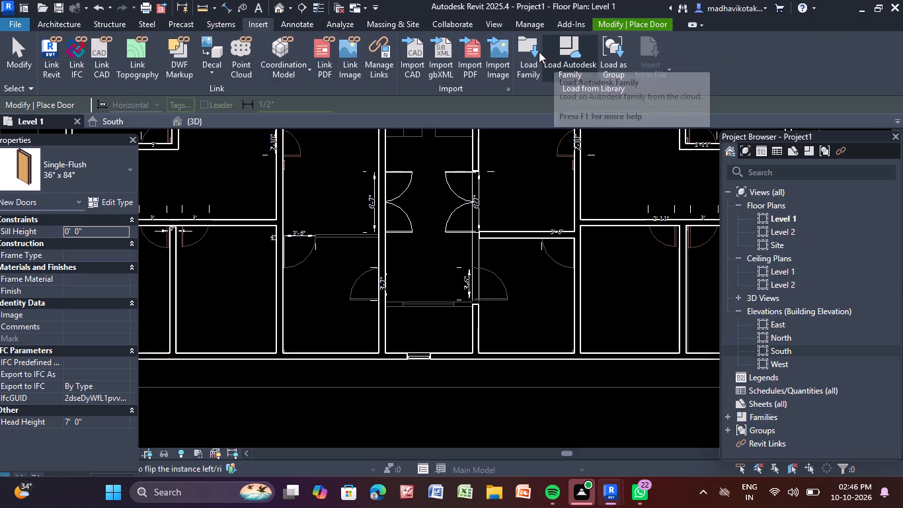
drag(533, 48, 566, 44)
click(567, 44)
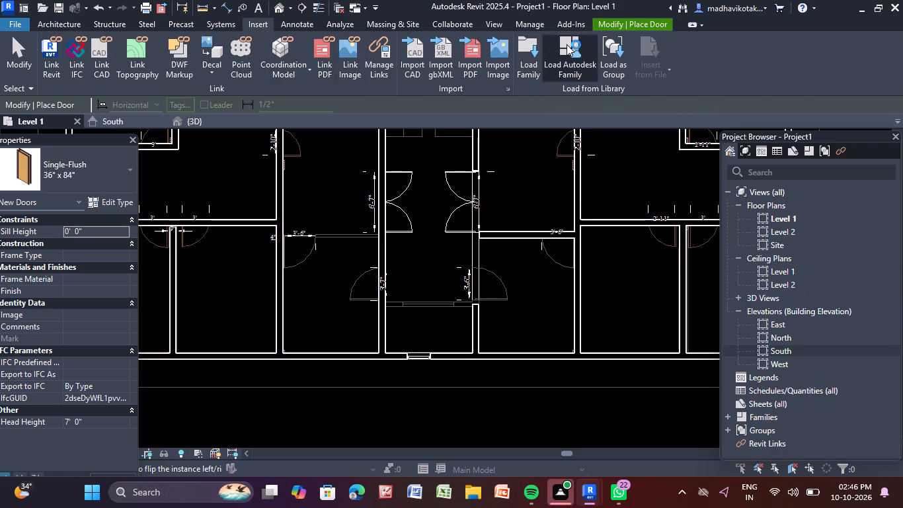
click(567, 44)
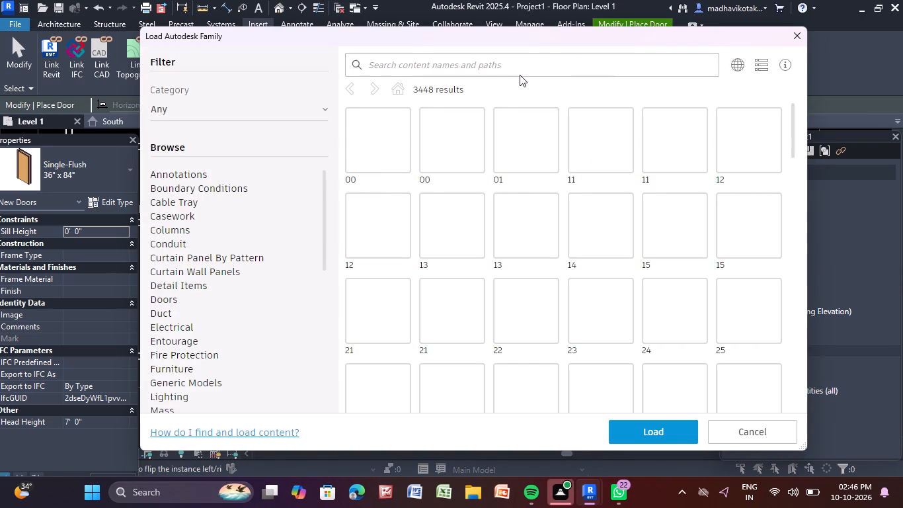
scroll(519, 75, down, 5)
scroll(477, 132, down, 6)
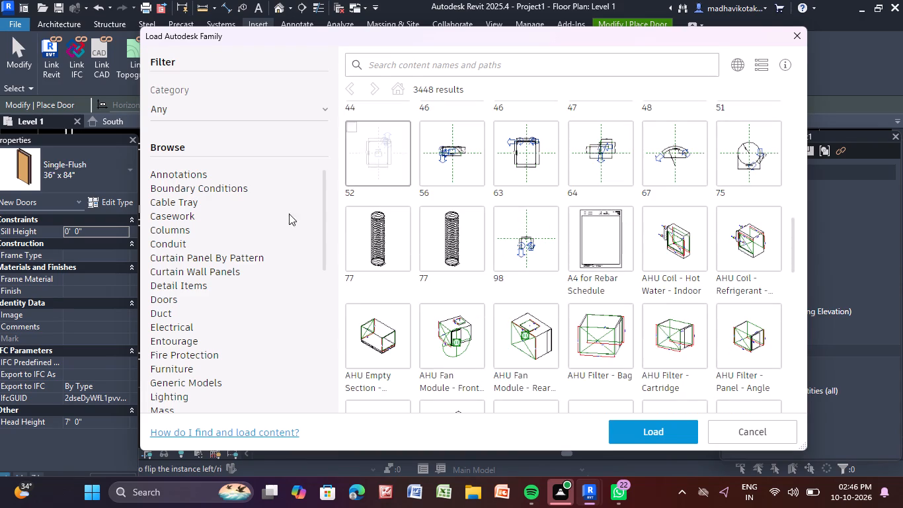
click(173, 310)
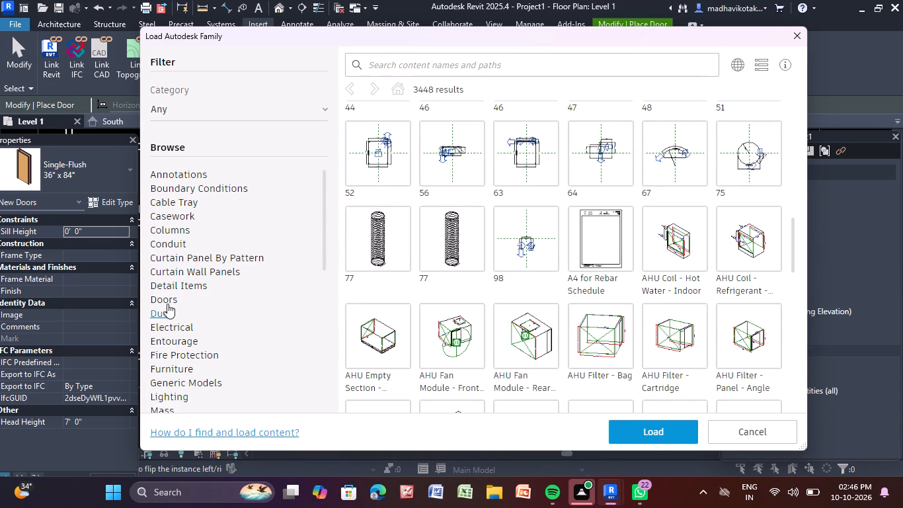
double_click(167, 302)
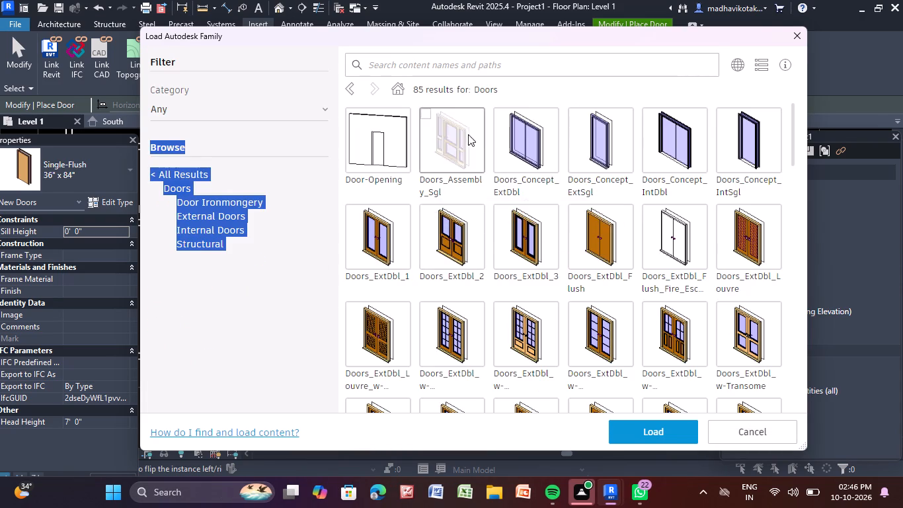
Load the Doors_ExtSgl_w-Glazing_Bars_Arched door family into the project.
scroll(553, 199, down, 6)
scroll(592, 242, down, 4)
scroll(596, 193, up, 1)
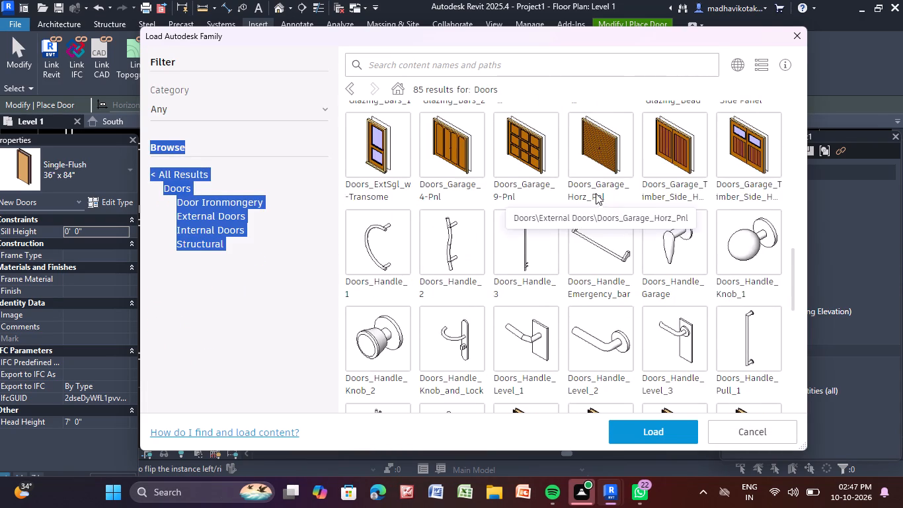
scroll(596, 193, up, 1)
double_click(595, 192)
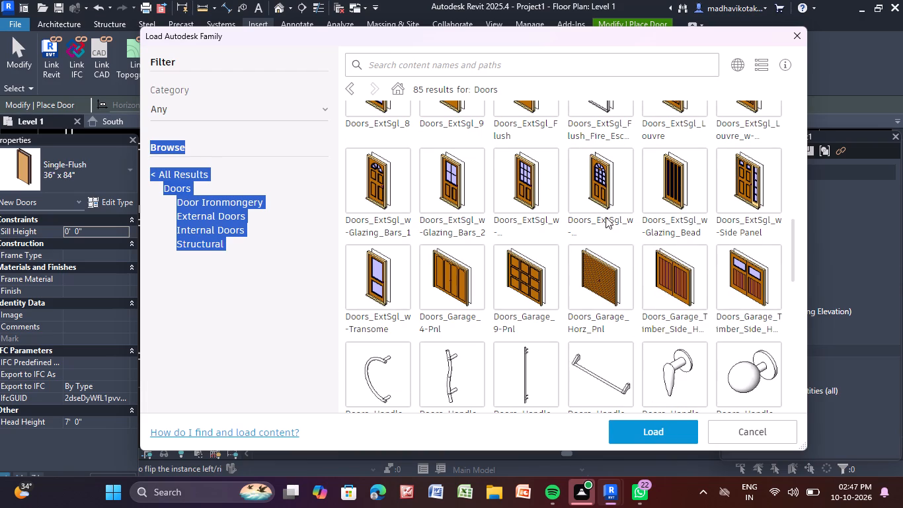
click(606, 200)
click(661, 432)
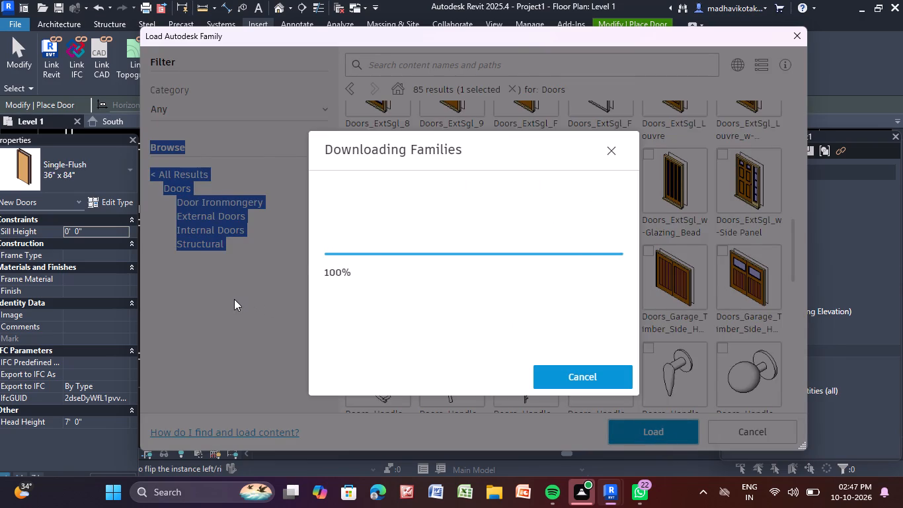
Place a Doors_ExtSgl_w-Glazing_Bars_Arched 810x2110mm door in the north wall of the southeast corner room.
scroll(574, 385, down, 5)
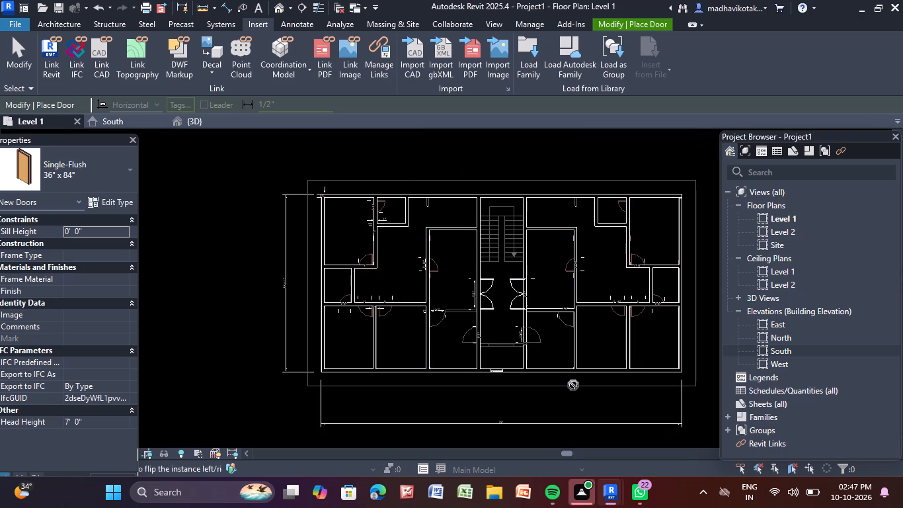
scroll(573, 385, up, 1)
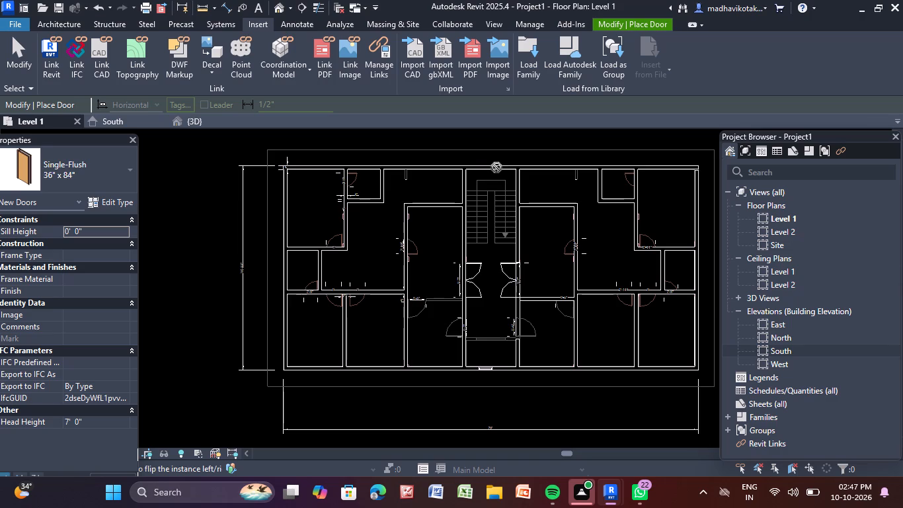
click(39, 23)
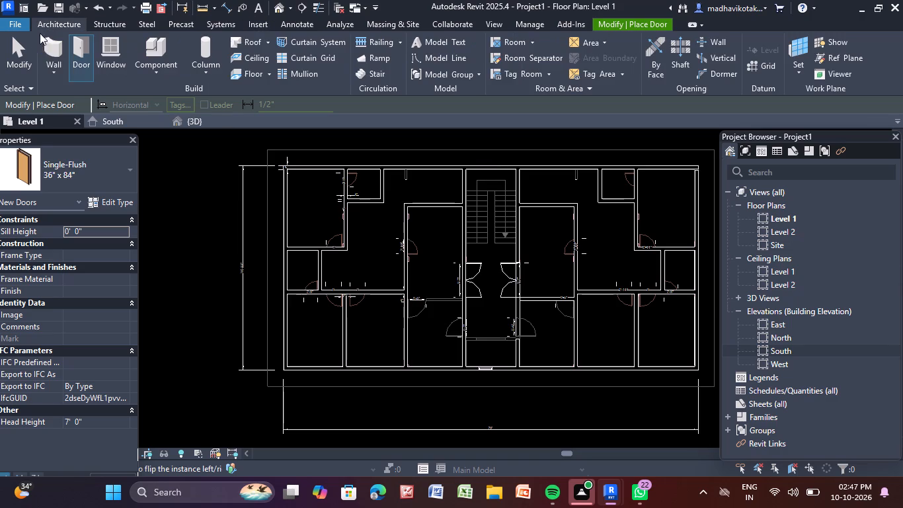
click(134, 171)
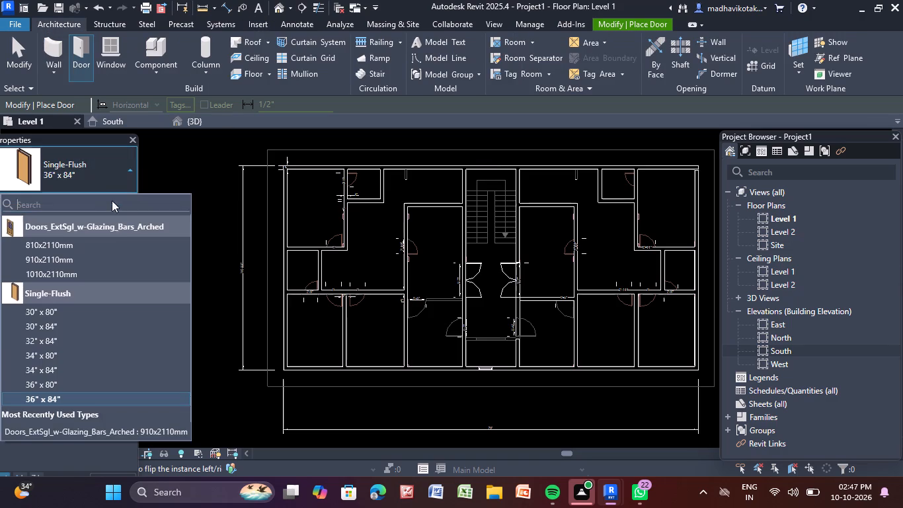
click(77, 248)
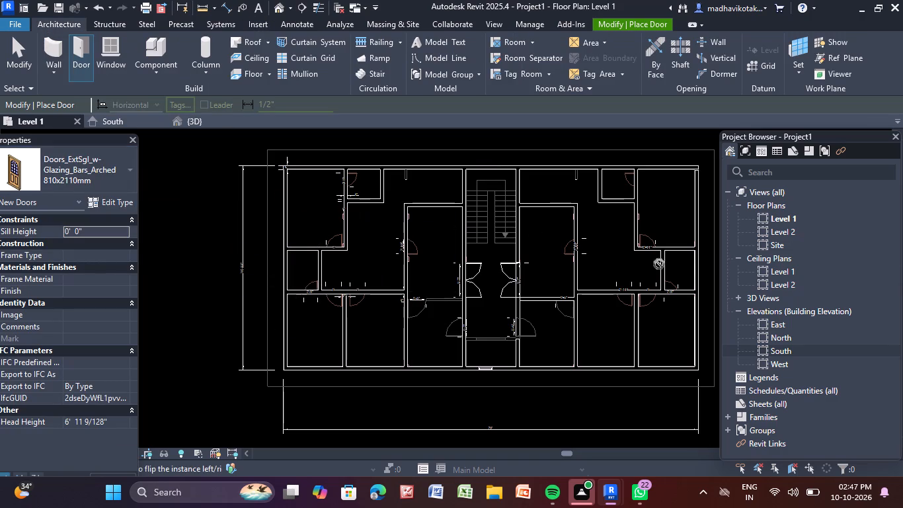
click(647, 300)
Place four 810x2110mm arched glazed doors in the east half: southeast room's north wall, northeast room's west wall, inner room's east and south walls.
click(649, 294)
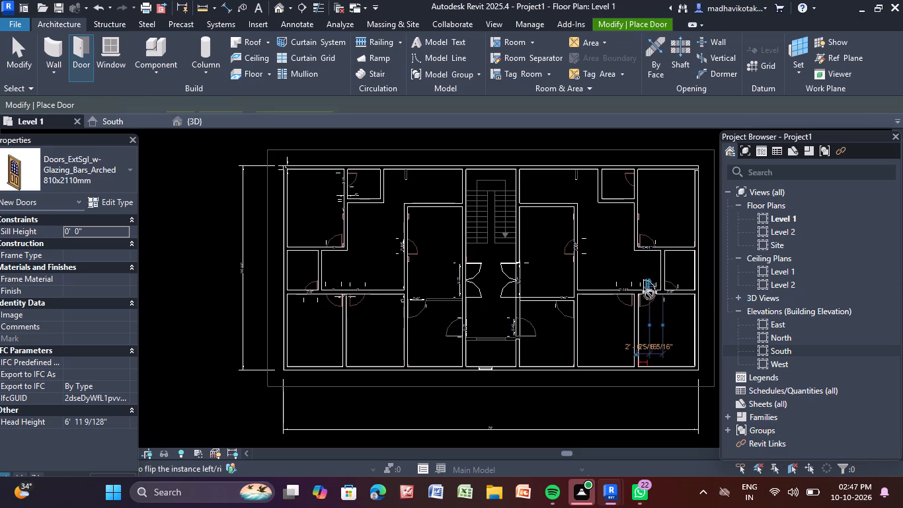
scroll(652, 294, up, 3)
scroll(654, 292, down, 2)
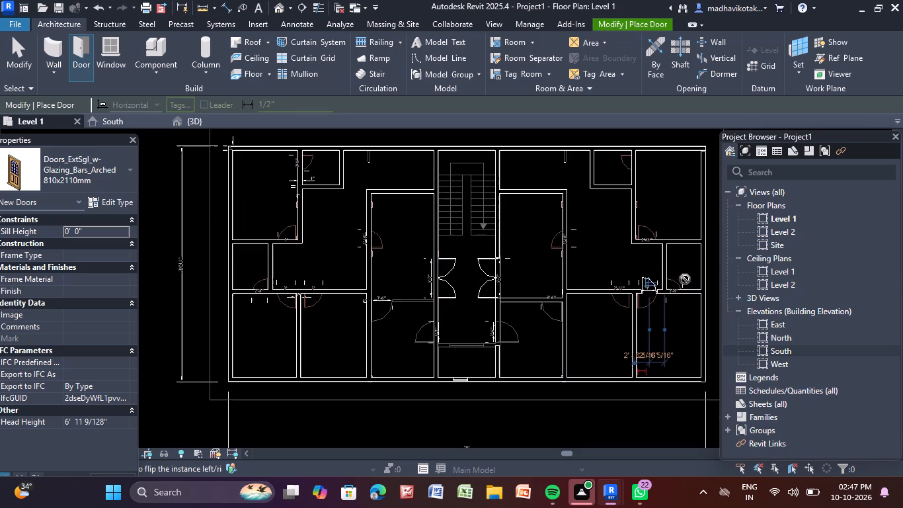
click(626, 159)
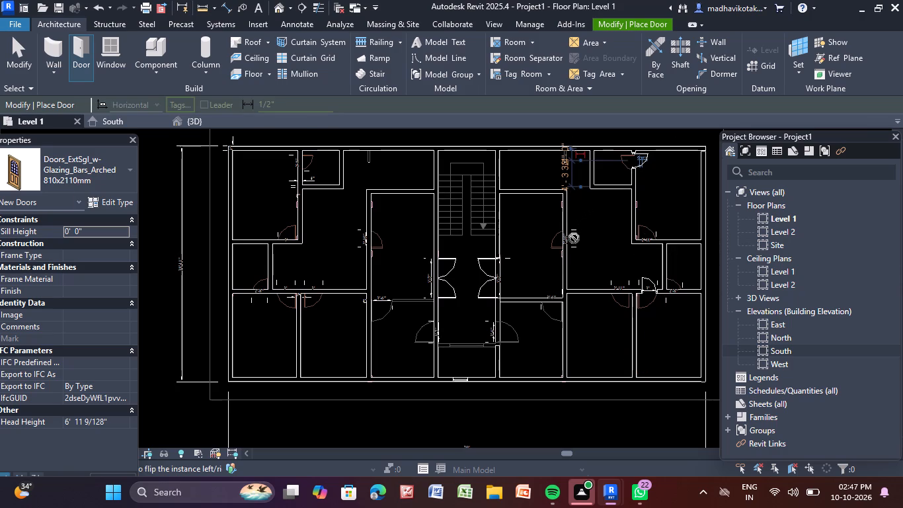
click(558, 245)
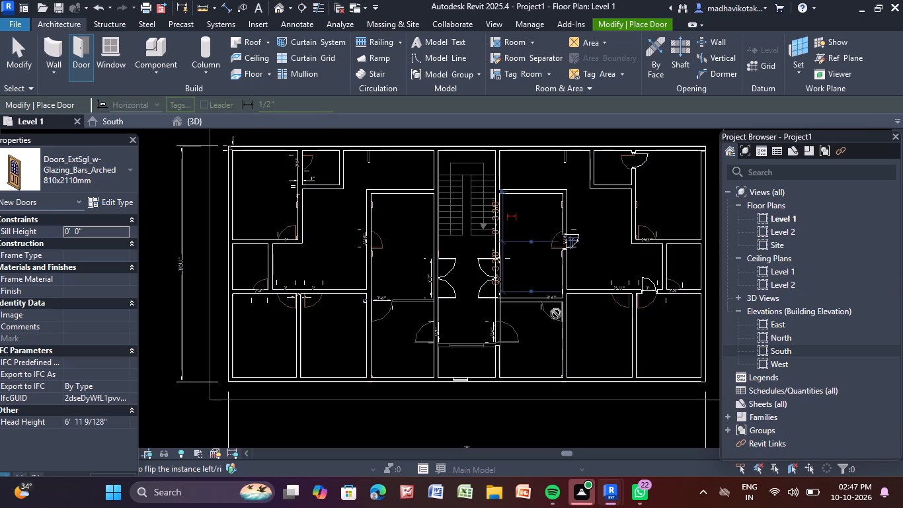
click(552, 303)
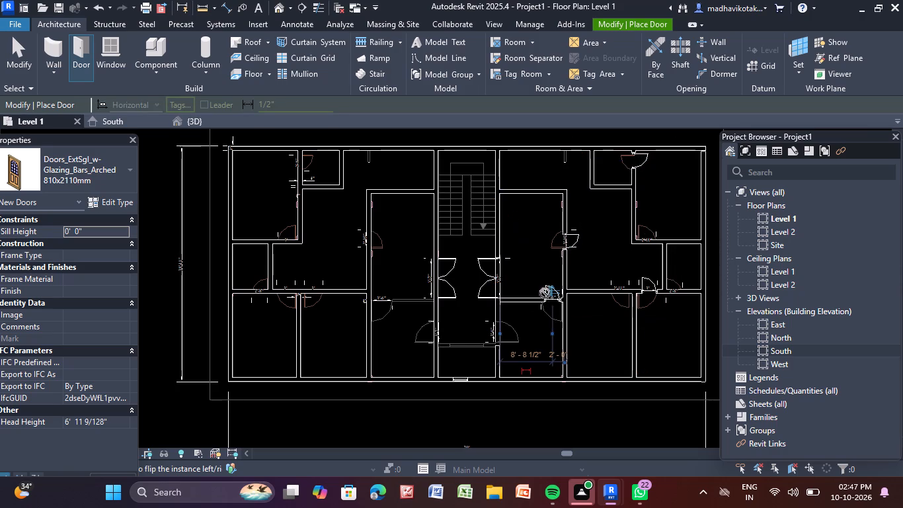
key(Escape)
key(Escape)
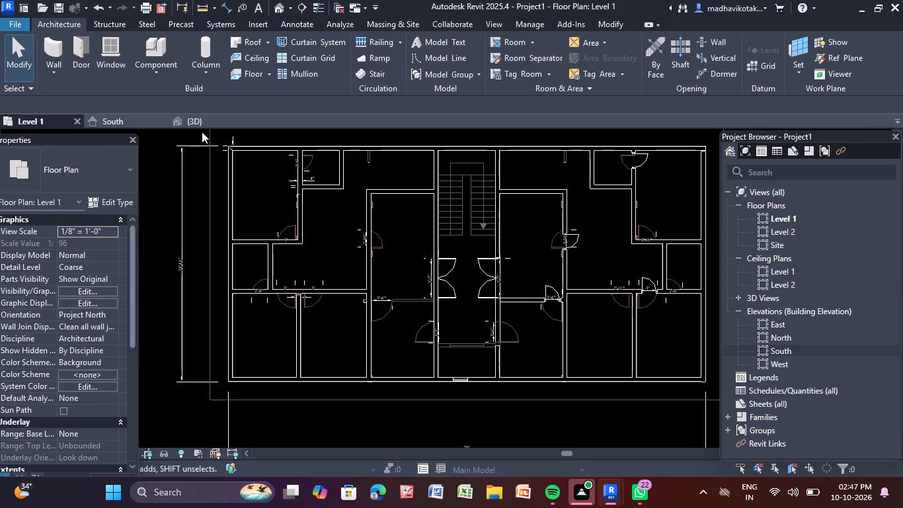
Examine the newly placed east-half doors from several angles in the 3D view.
click(202, 118)
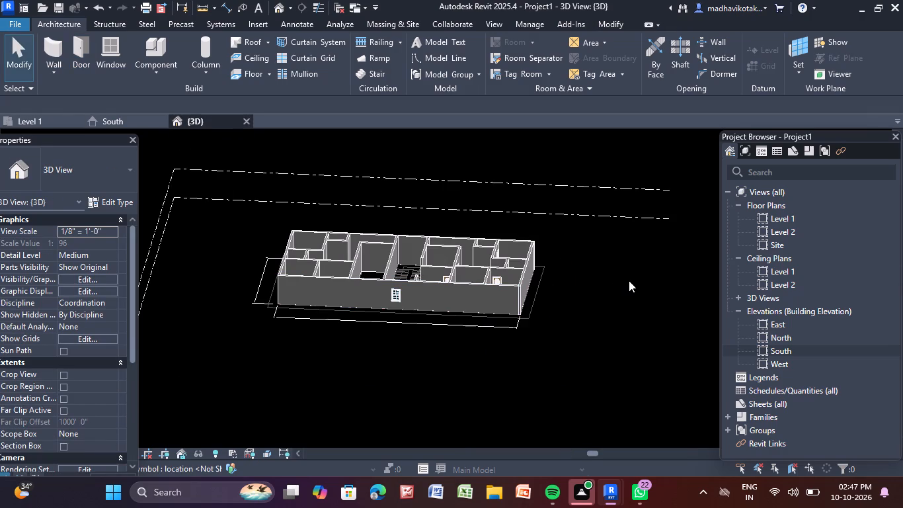
shift+middle_drag(628, 280, 453, 331)
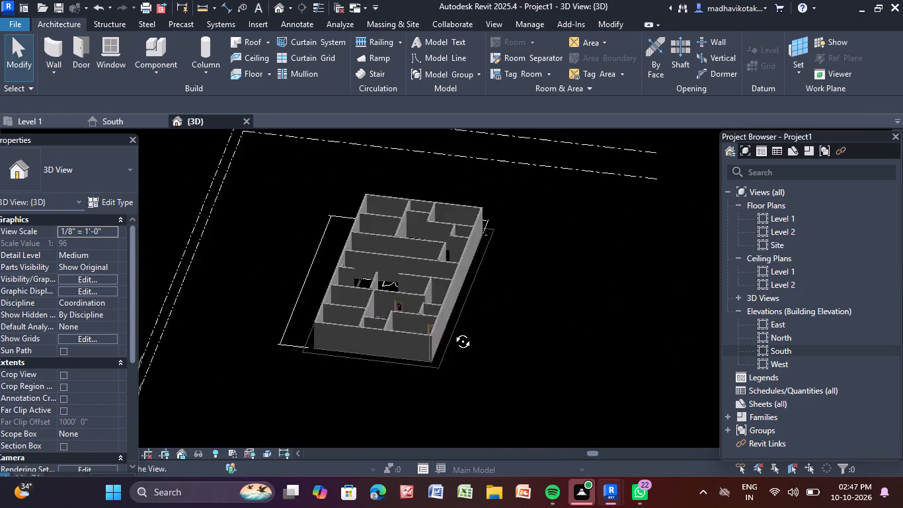
shift+middle_drag(453, 331, 366, 306)
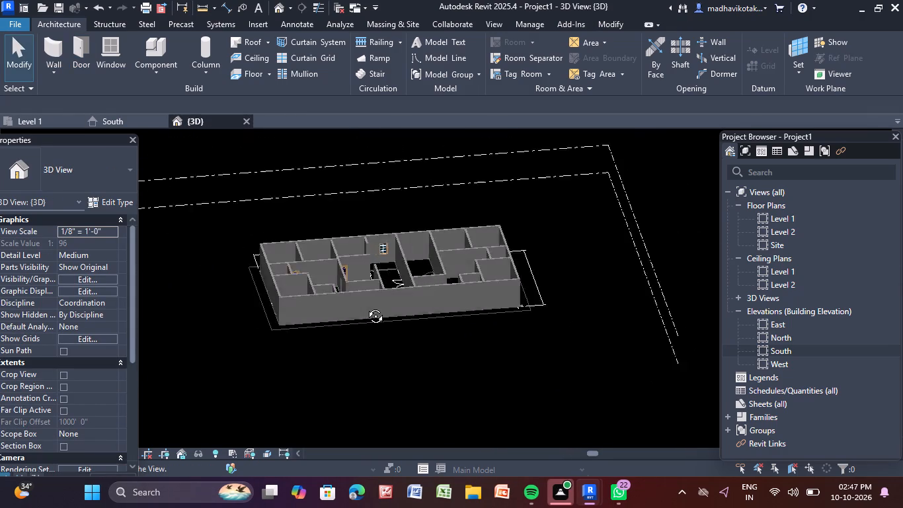
shift+middle_drag(366, 306, 630, 331)
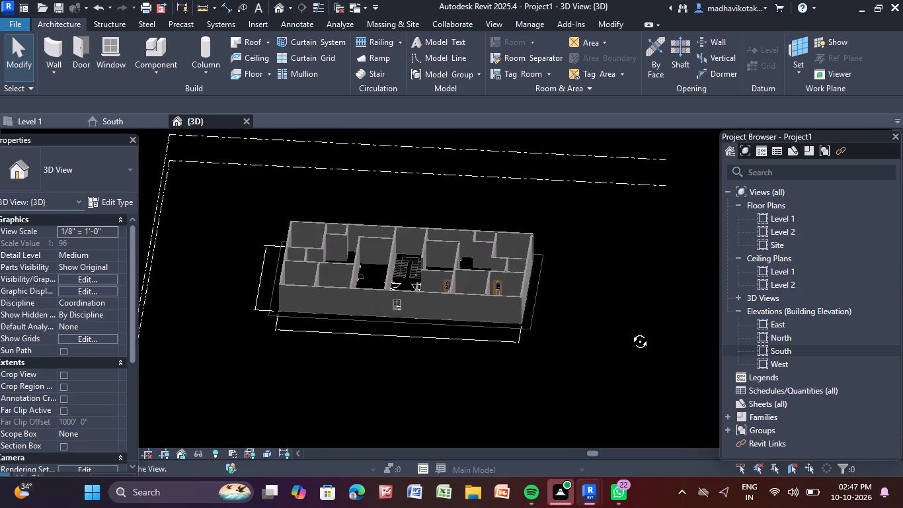
shift+middle_drag(630, 331, 645, 288)
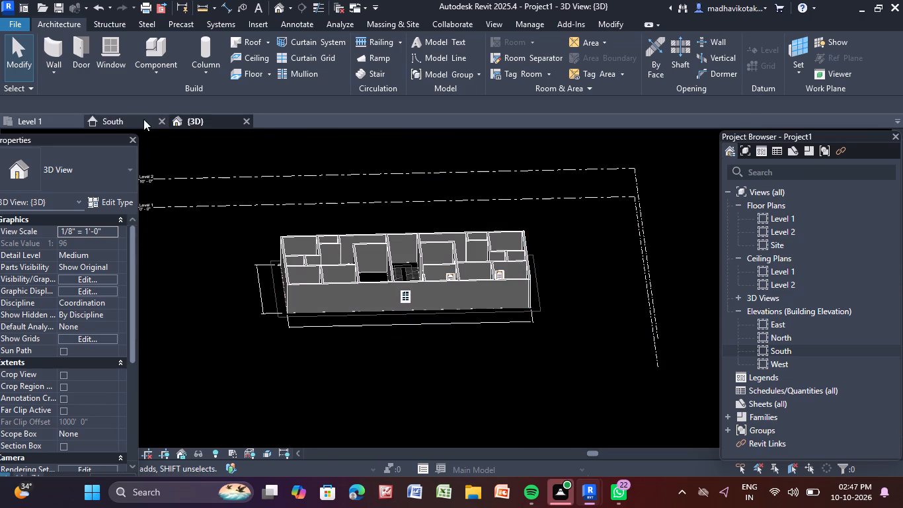
On Level 1, place six more 810x2110mm arched glazed doors: five at the west half's linked door swings, one north of the second-from-east south room.
click(62, 116)
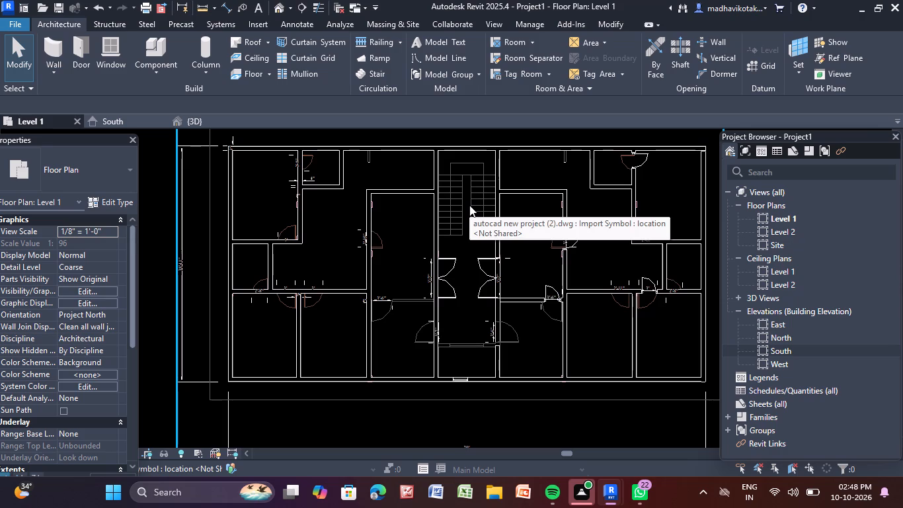
click(71, 42)
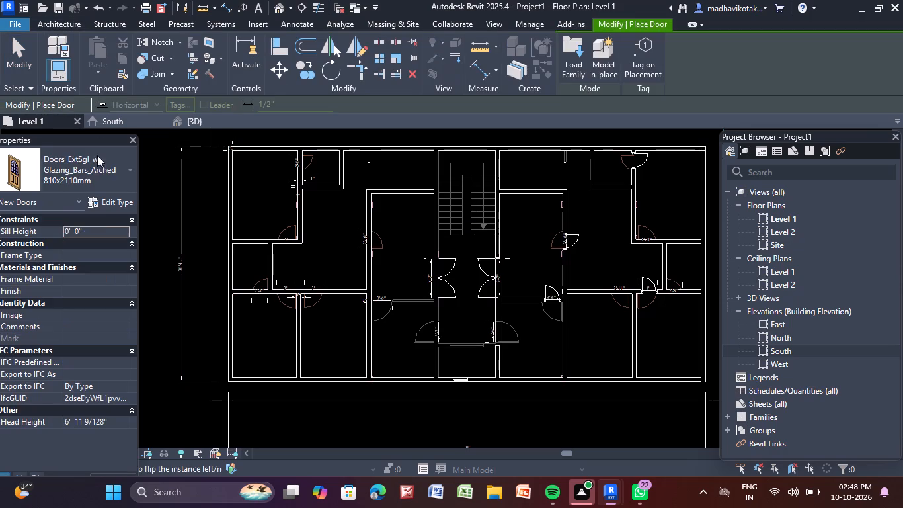
click(99, 170)
click(99, 170)
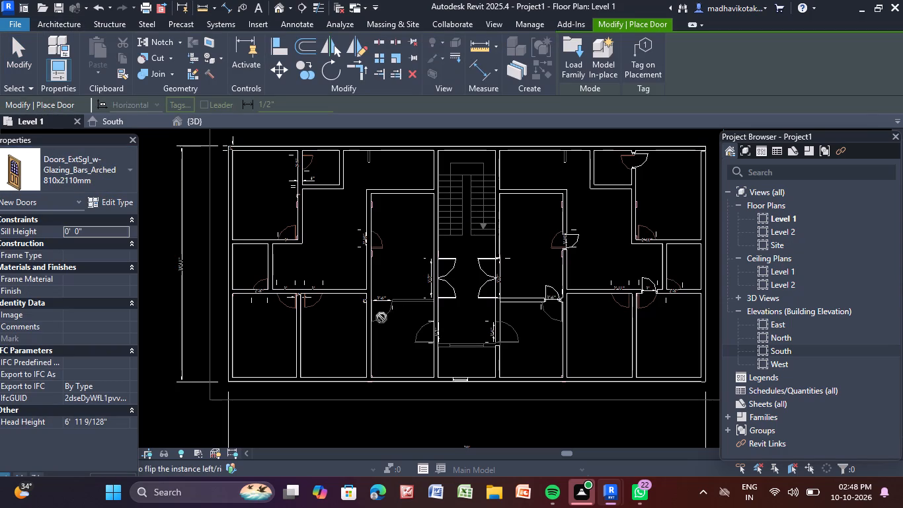
click(373, 311)
click(307, 297)
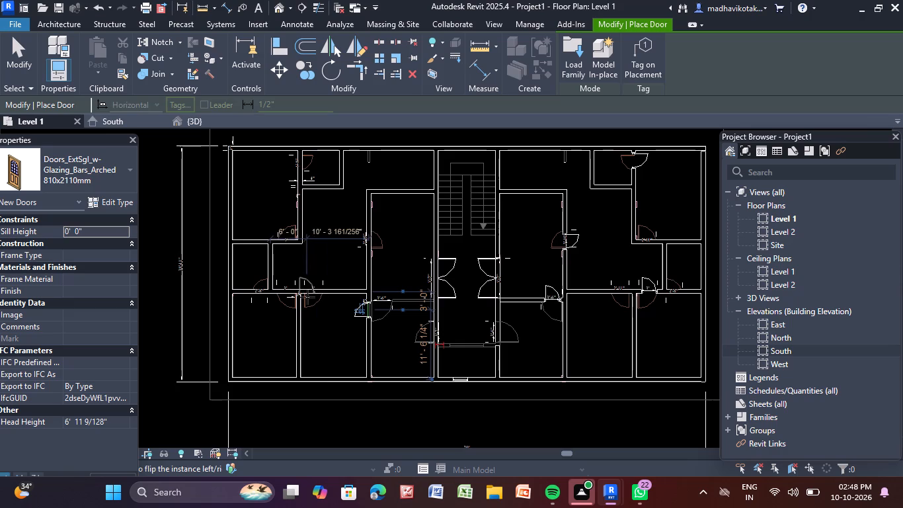
click(285, 299)
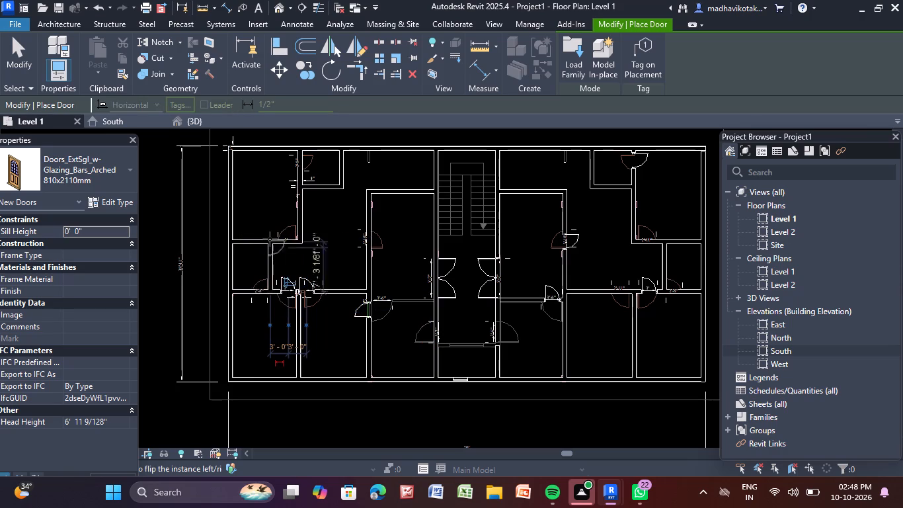
click(288, 235)
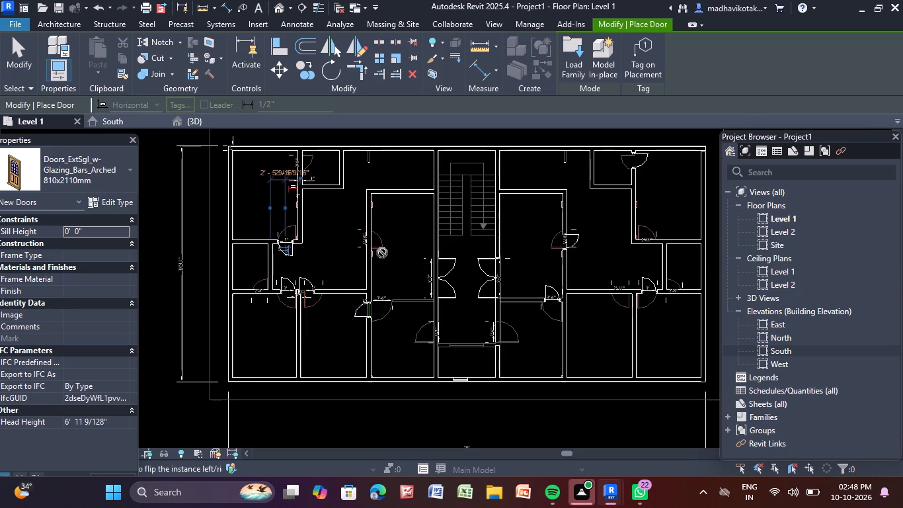
click(368, 239)
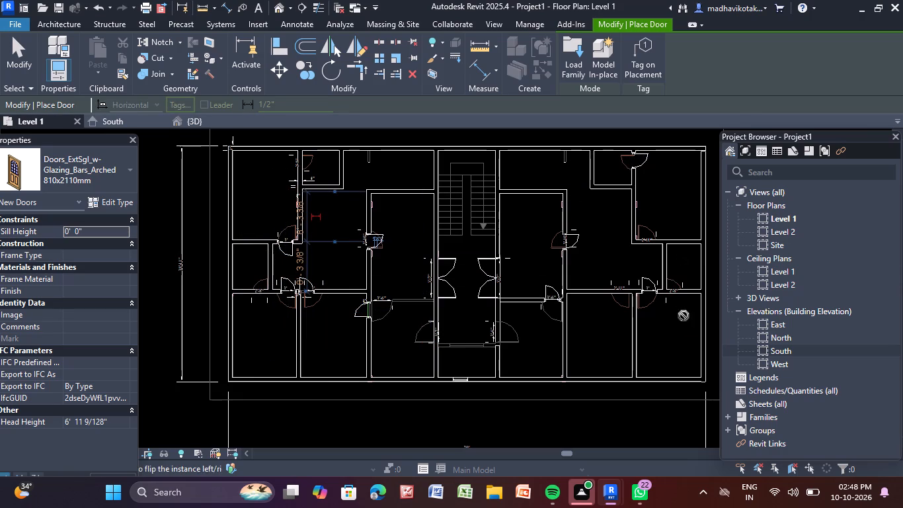
click(617, 299)
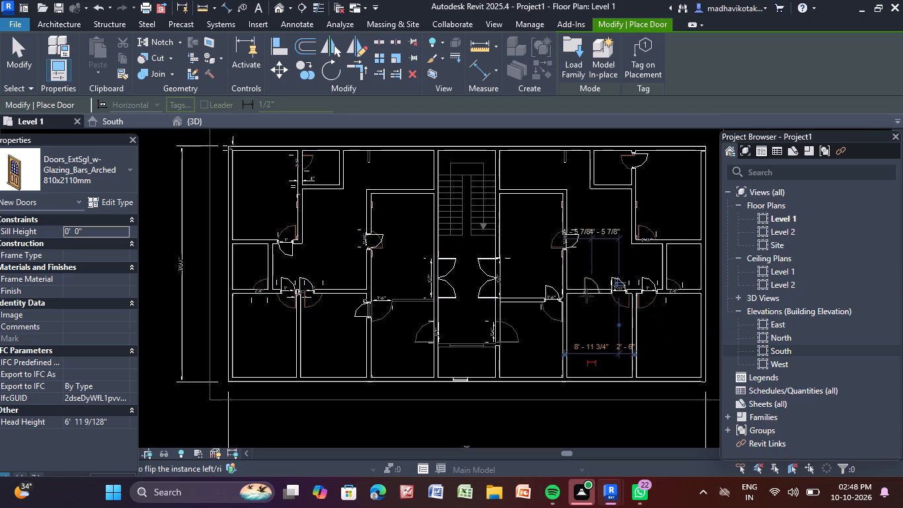
key(Escape)
key(Escape)
key(Escape)
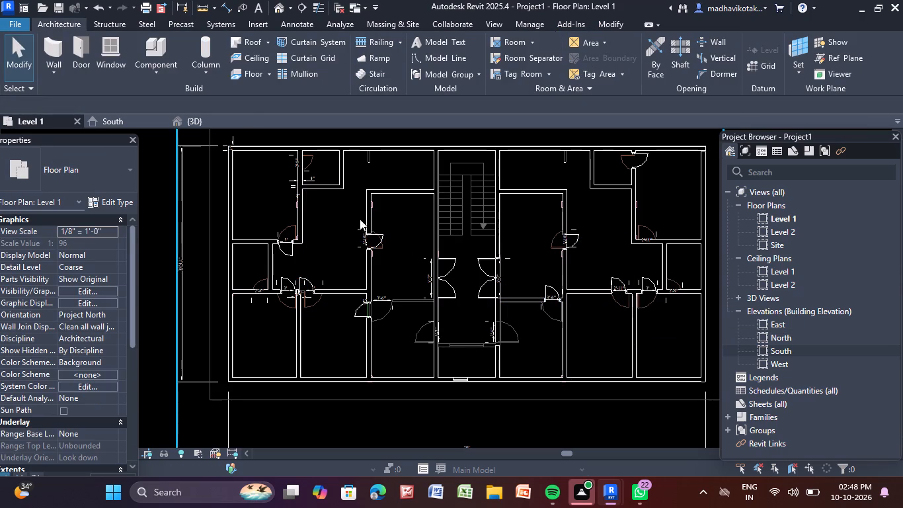
Examine the doors, walls and south window from several angles in the 3D view.
click(212, 124)
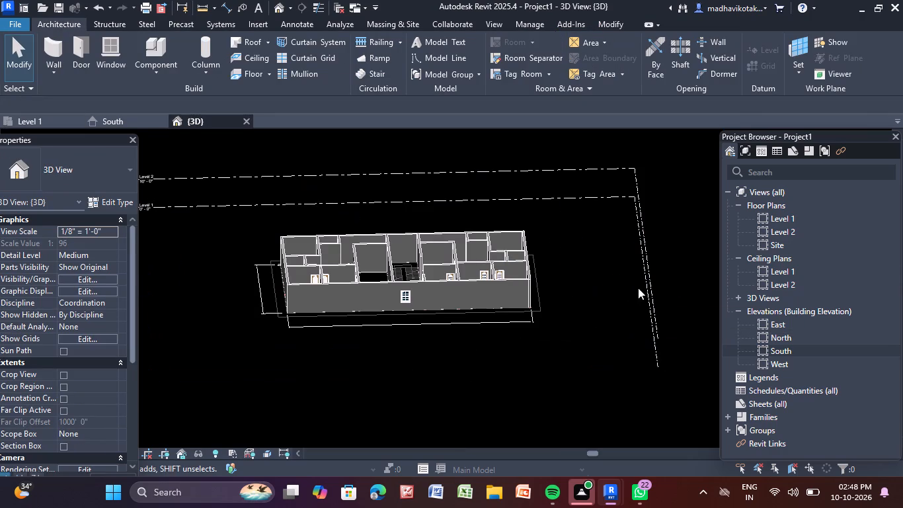
shift+middle_drag(563, 310, 410, 304)
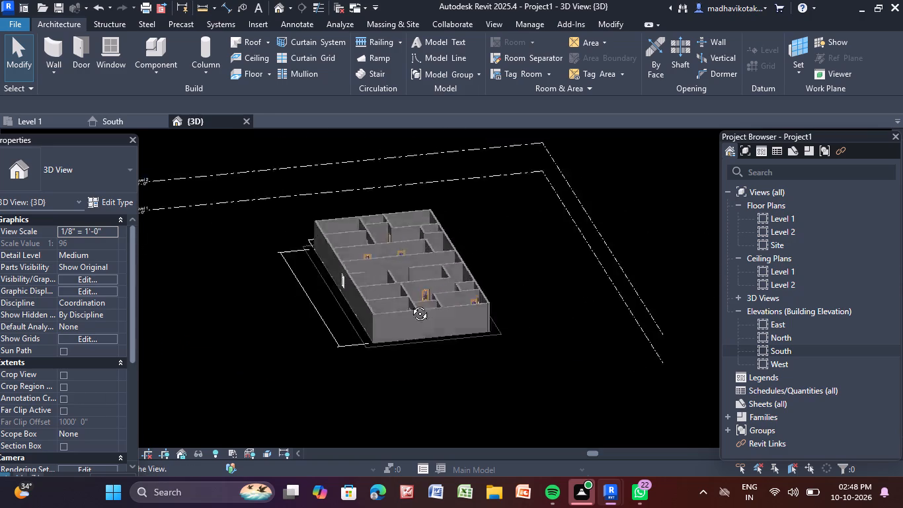
shift+middle_drag(410, 304, 551, 276)
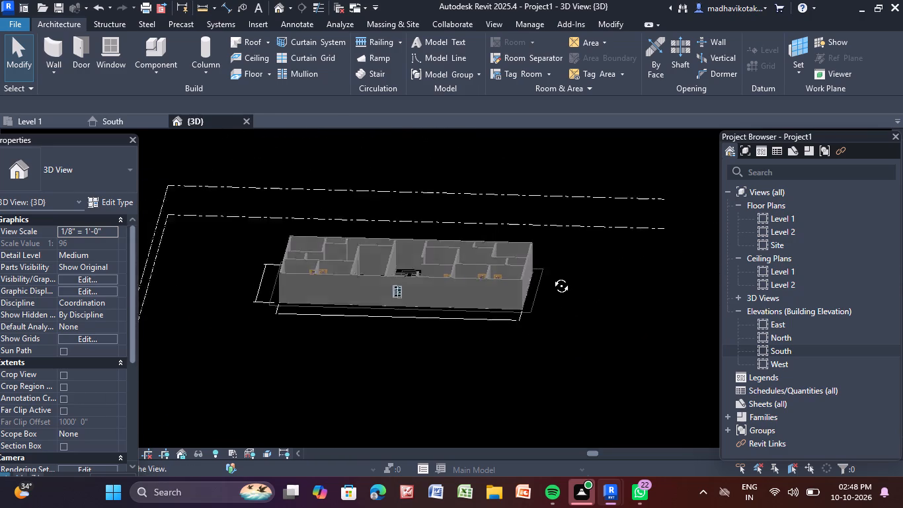
shift+middle_drag(551, 276, 567, 215)
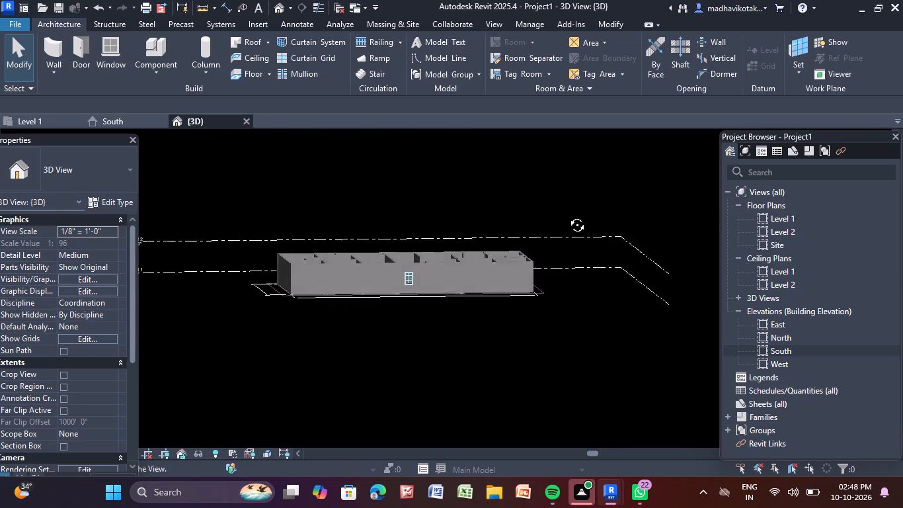
shift+middle_drag(567, 215, 556, 198)
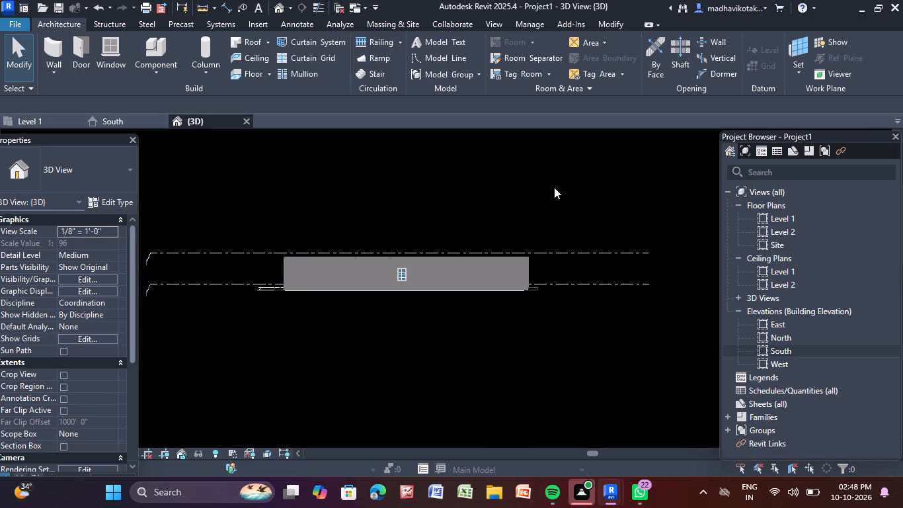
shift+middle_drag(550, 199, 563, 274)
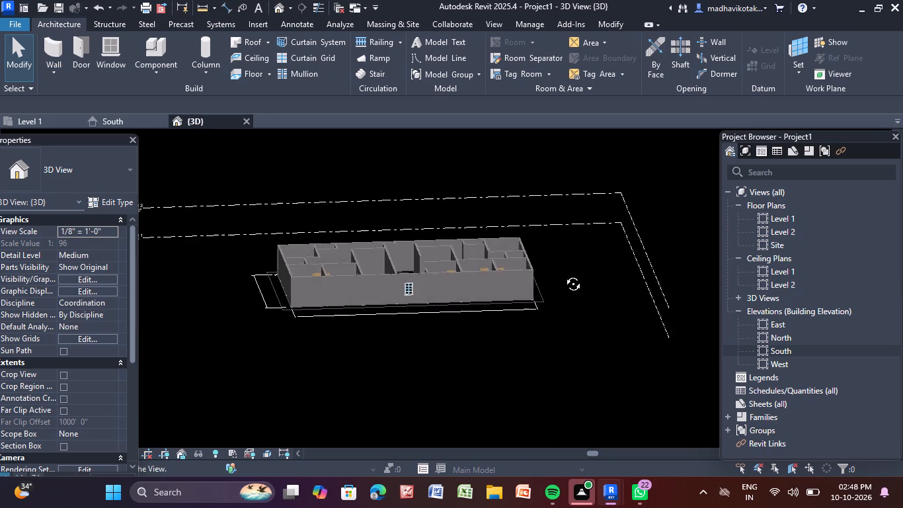
shift+middle_drag(563, 274, 532, 319)
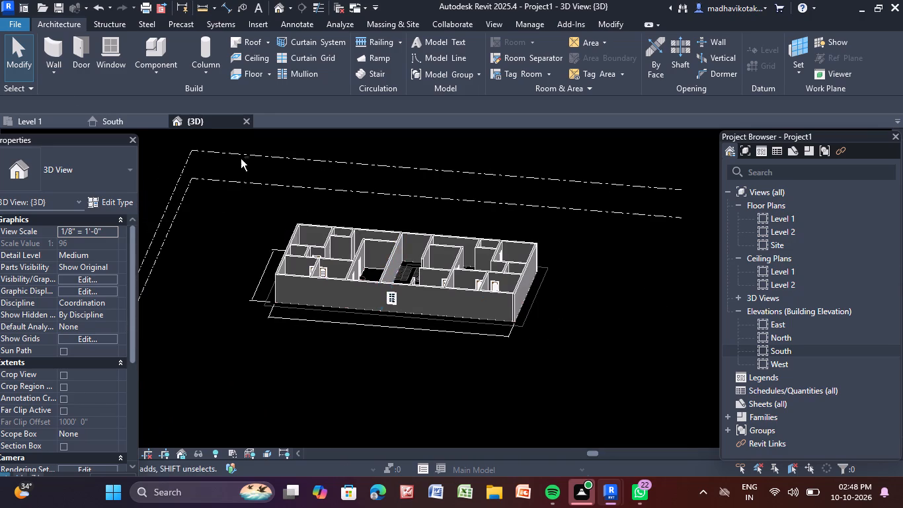
shift+scroll(473, 292, down, 1)
shift+middle_drag(510, 314, 540, 317)
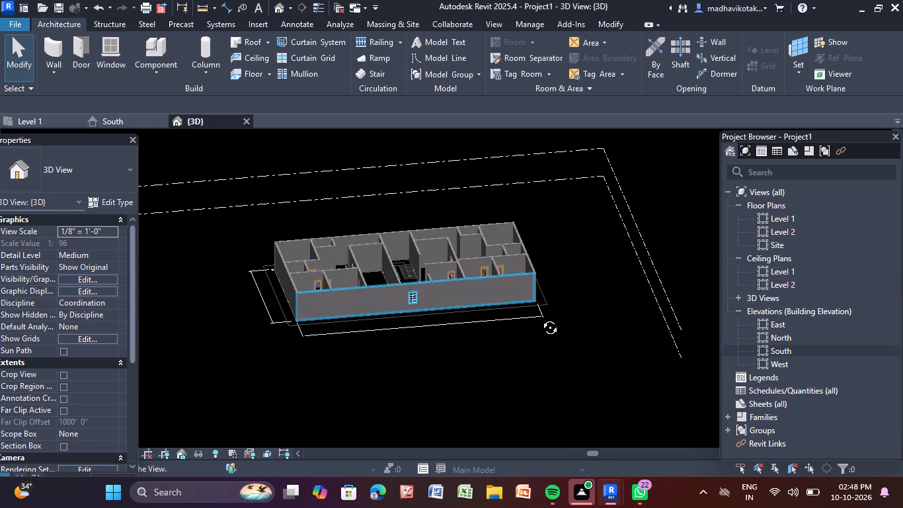
shift+middle_drag(540, 317, 529, 305)
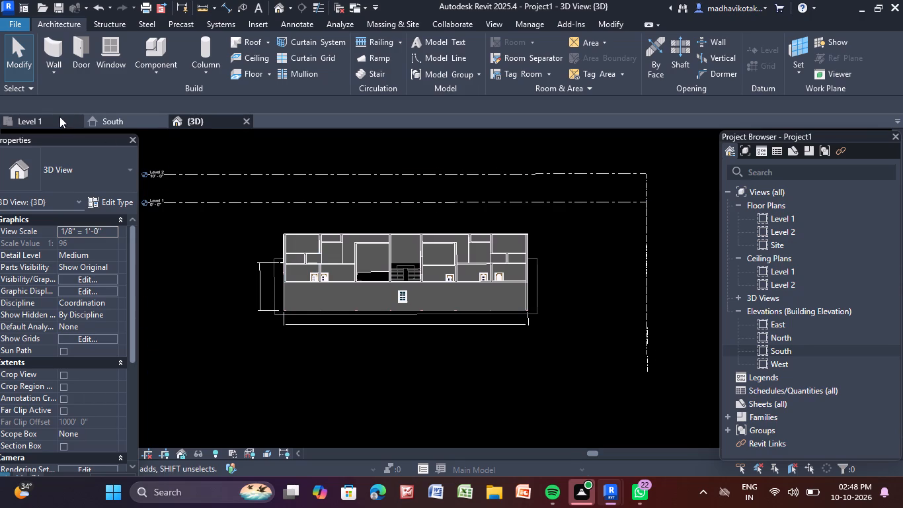
On Level 1, start a sketched stair run and draw its west boundary along the stairwell wall, from the lowest riser to the north wall.
click(59, 118)
scroll(556, 71, down, 2)
scroll(526, 195, down, 3)
middle_drag(522, 198, 481, 245)
scroll(469, 242, up, 4)
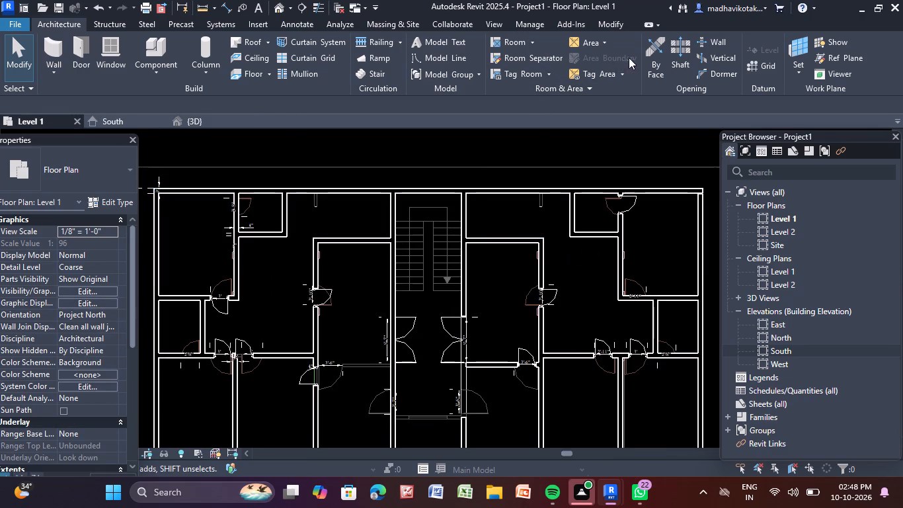
click(378, 67)
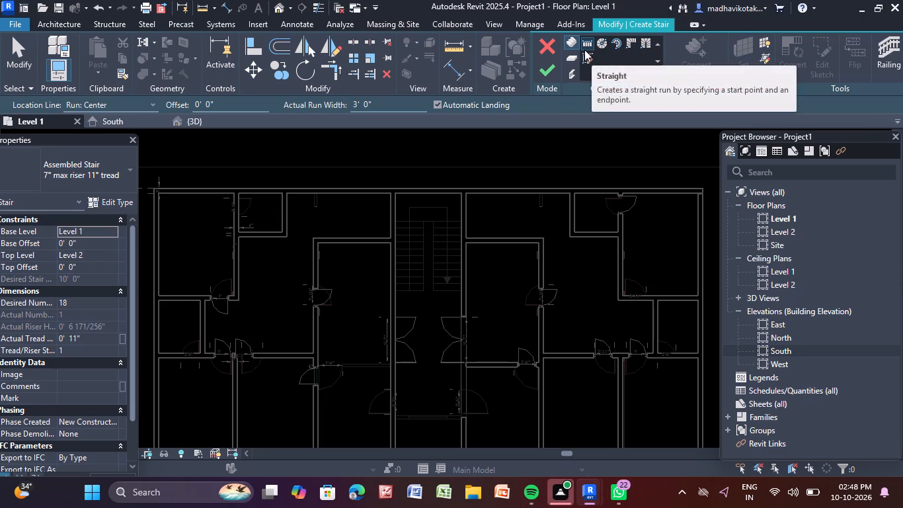
click(585, 55)
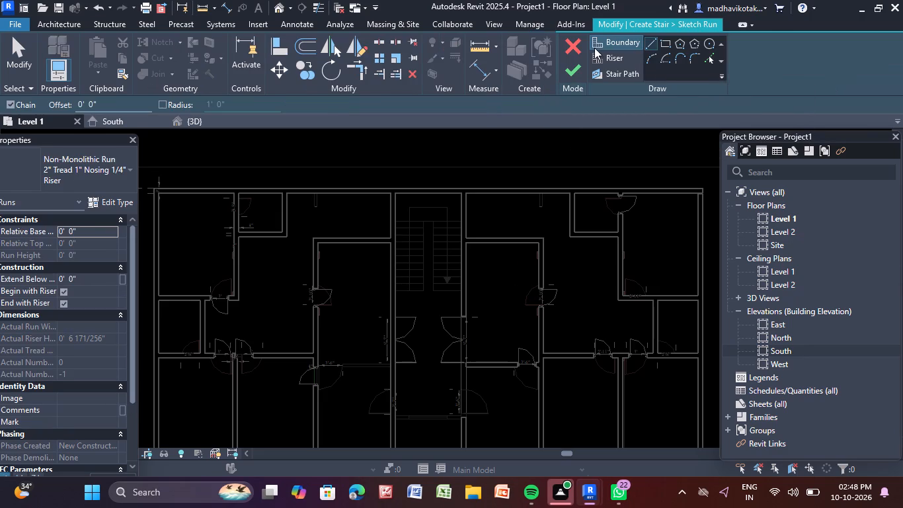
click(600, 41)
click(650, 44)
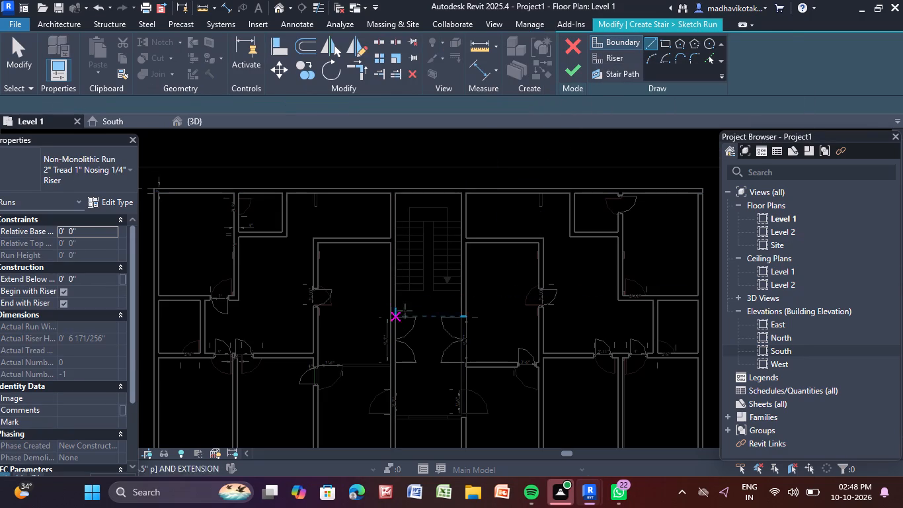
scroll(420, 277, up, 4)
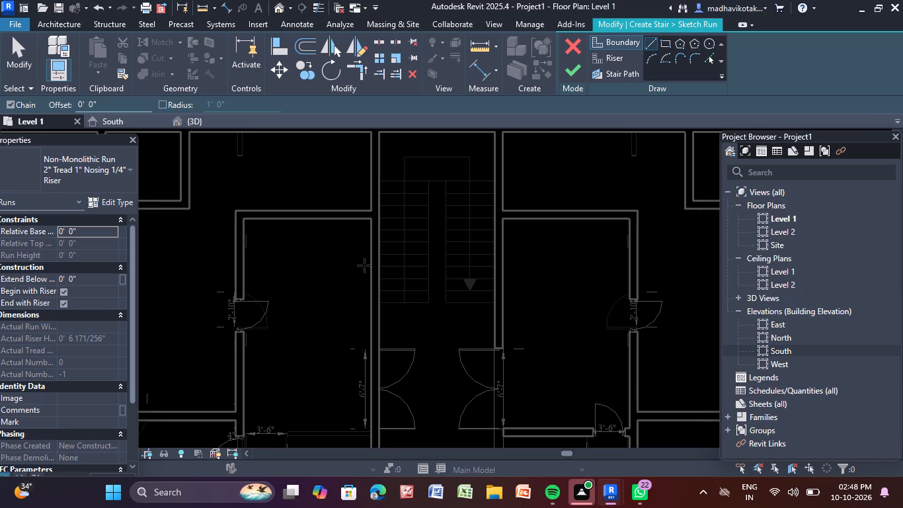
scroll(444, 278, down, 4)
middle_drag(436, 286, 416, 347)
scroll(416, 348, up, 3)
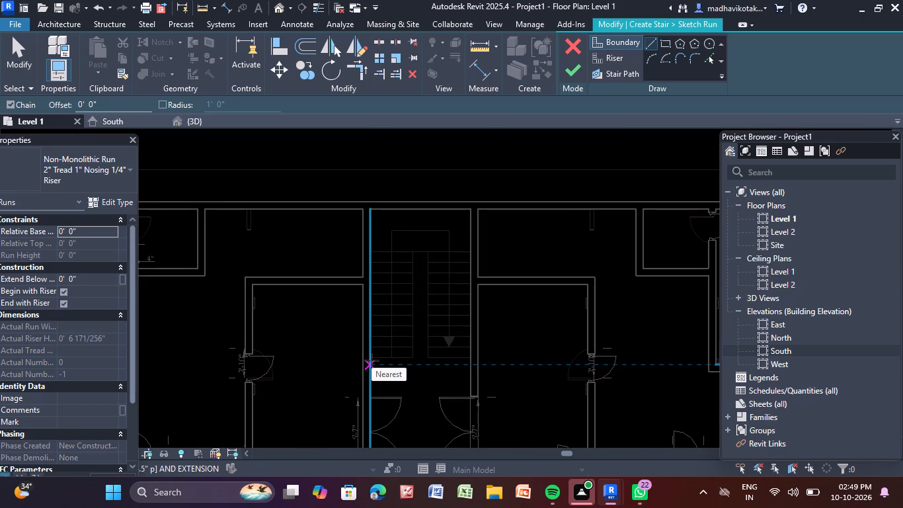
scroll(372, 360, up, 3)
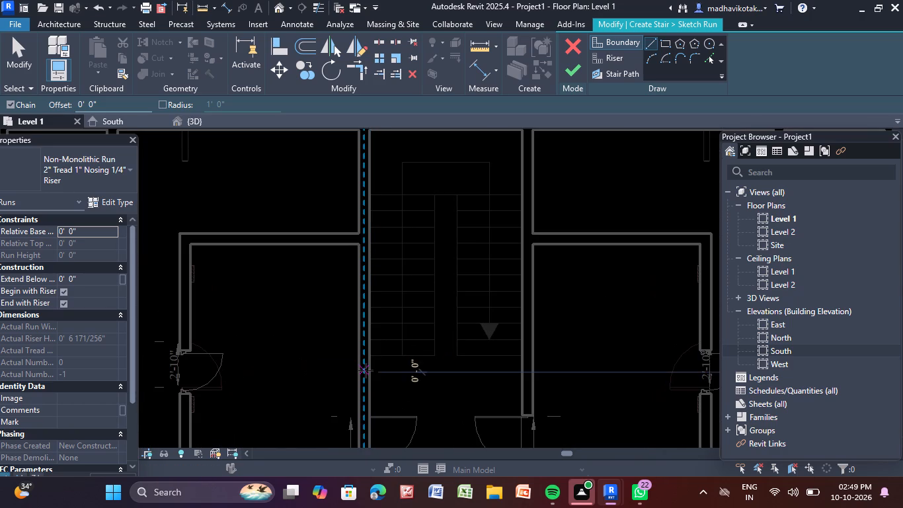
scroll(392, 360, down, 4)
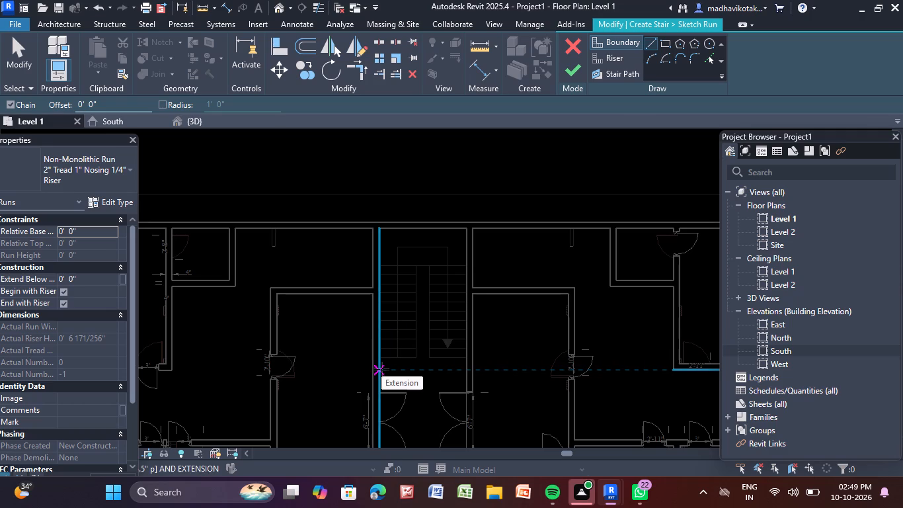
scroll(381, 357, up, 4)
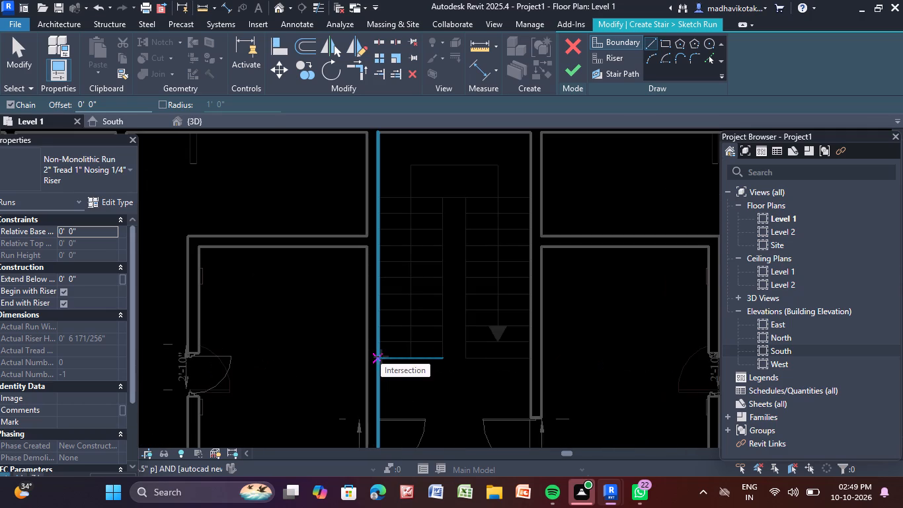
click(381, 357)
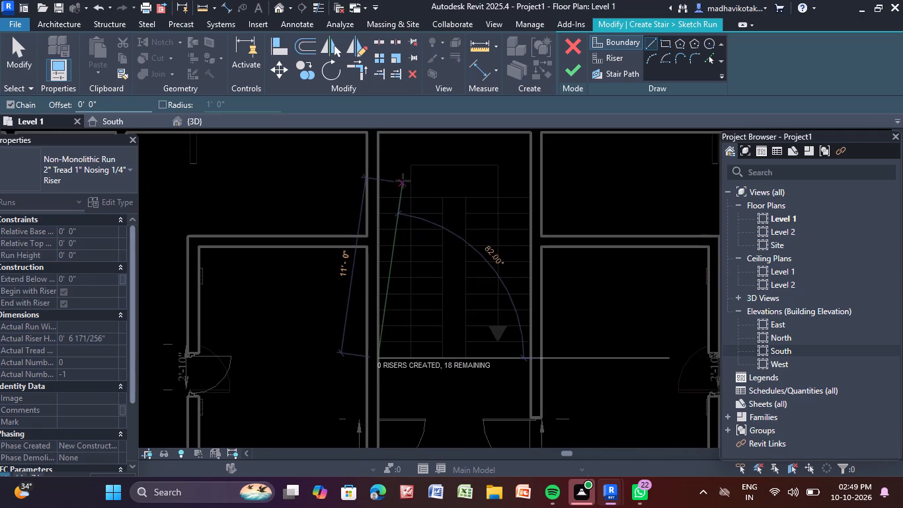
scroll(401, 170, down, 3)
middle_drag(402, 170, 344, 246)
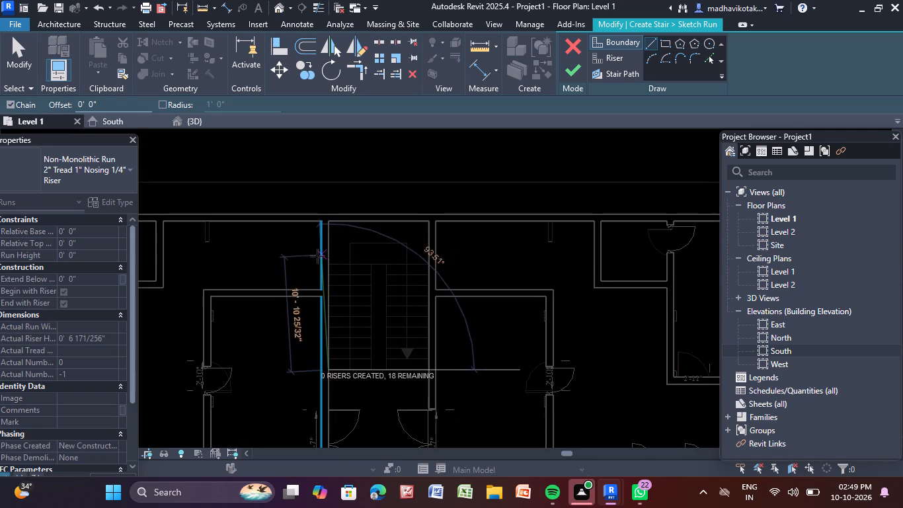
scroll(329, 261, up, 5)
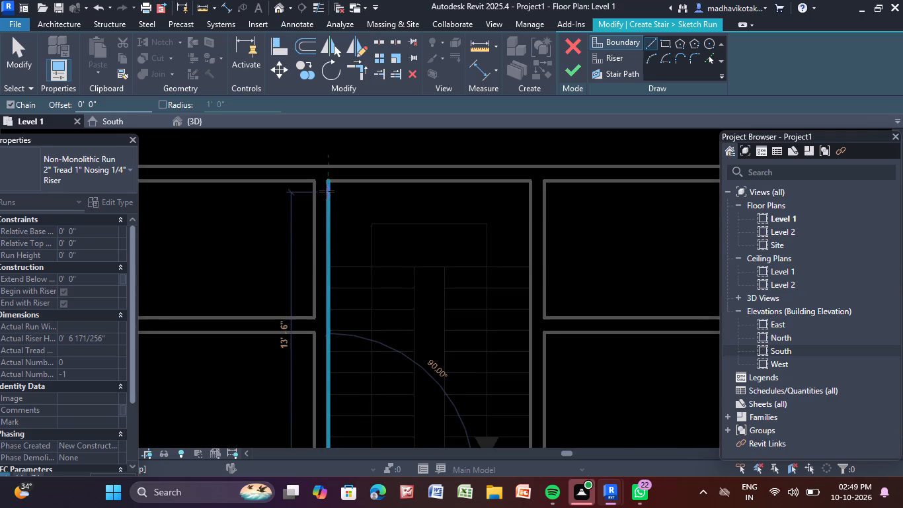
click(327, 184)
key(Escape)
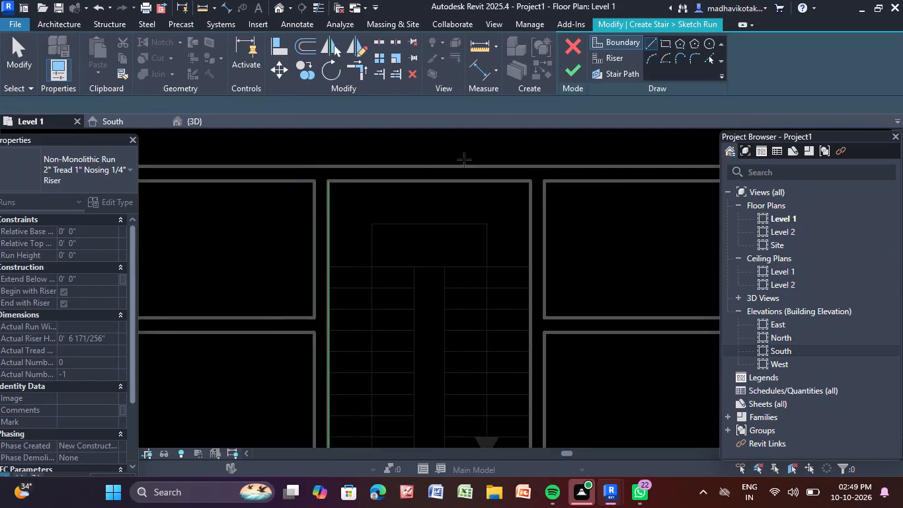
click(570, 70)
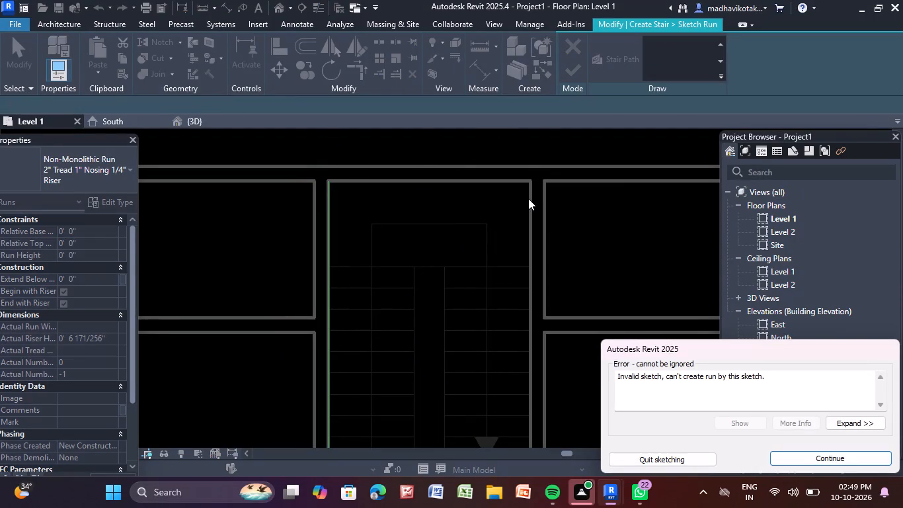
click(853, 452)
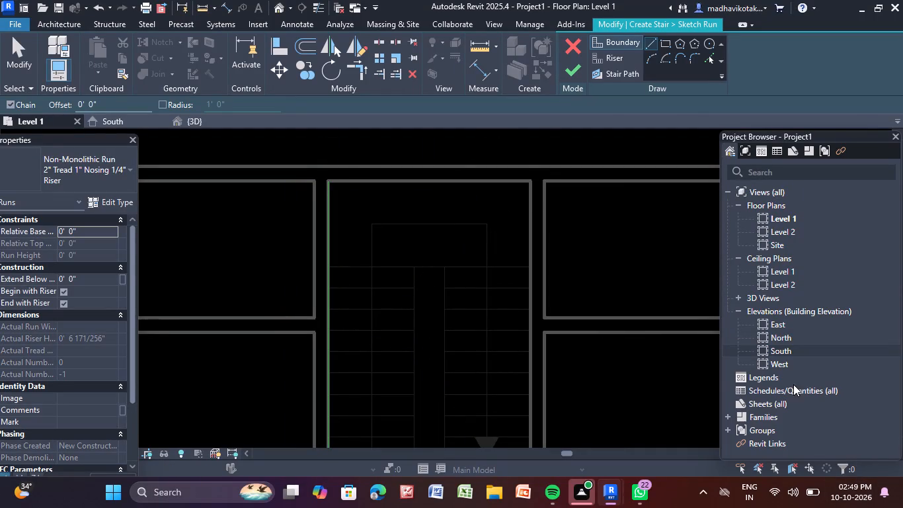
Sketch the run's east boundary along the stairwell's east wall, from the lowest riser line to the north wall.
click(650, 39)
scroll(520, 333, down, 1)
middle_drag(520, 328, 524, 293)
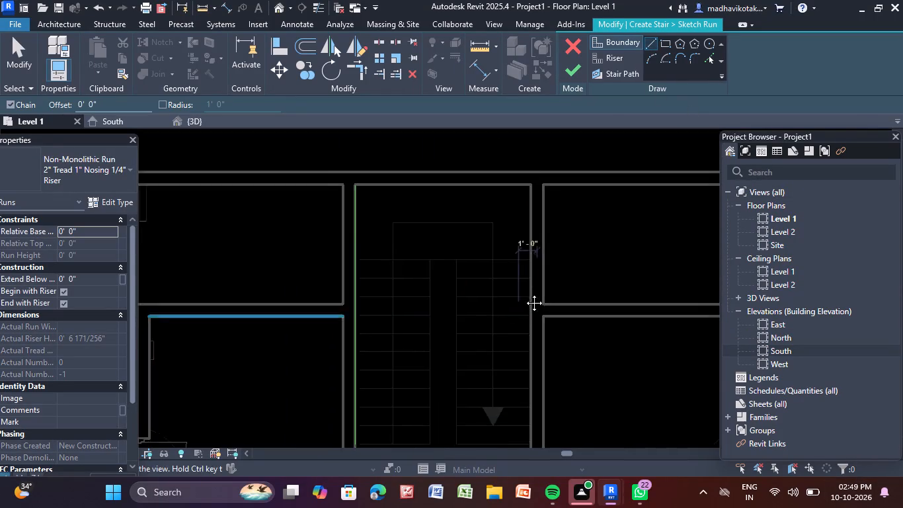
middle_drag(524, 293, 538, 192)
scroll(557, 334, up, 4)
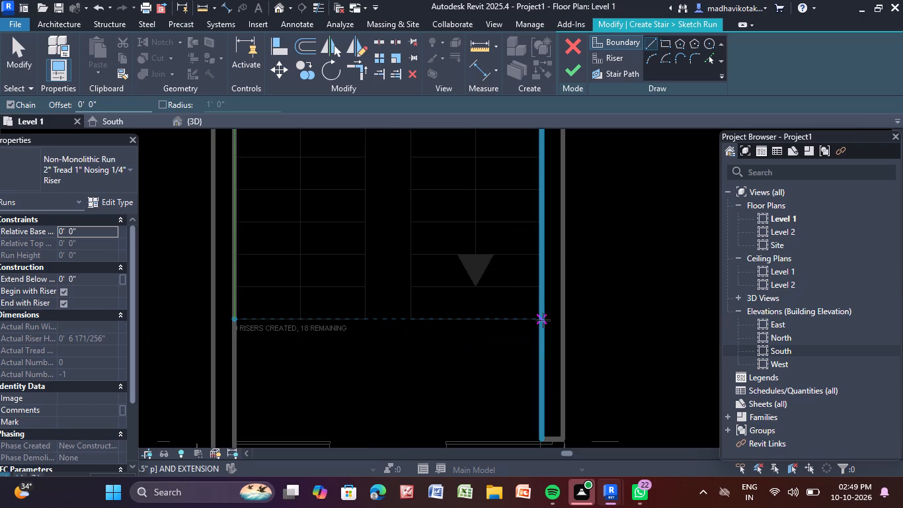
click(539, 320)
scroll(551, 202, down, 5)
middle_drag(551, 203, 496, 394)
scroll(488, 232, up, 5)
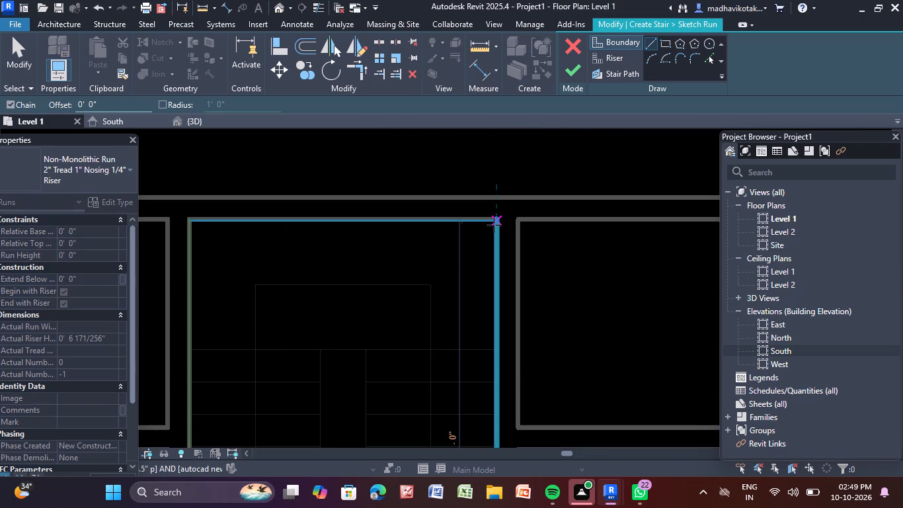
click(498, 220)
key(Escape)
scroll(485, 250, down, 1)
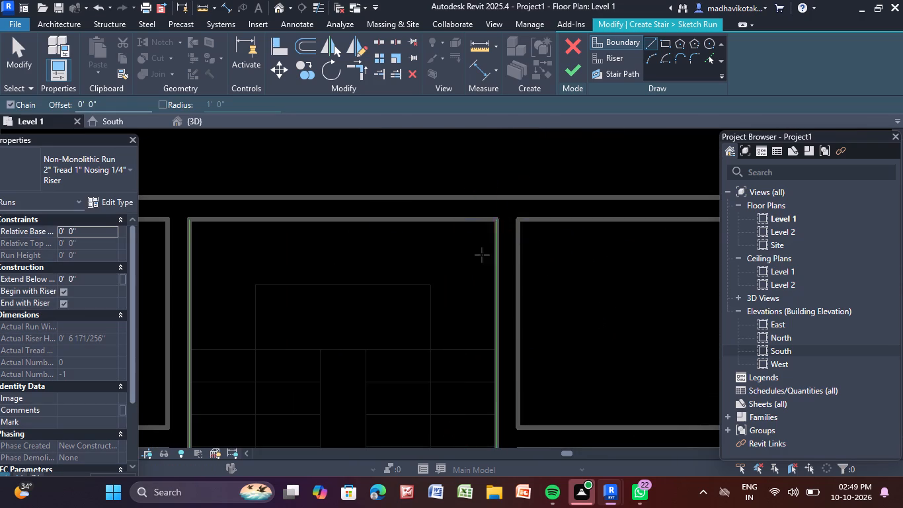
scroll(482, 255, down, 2)
key(Escape)
Sketch the inner boundary around the gap between the flights: 10'-0" north, 1'-5" west and 10'-0" back south.
scroll(406, 306, down, 2)
middle_drag(404, 306, 402, 305)
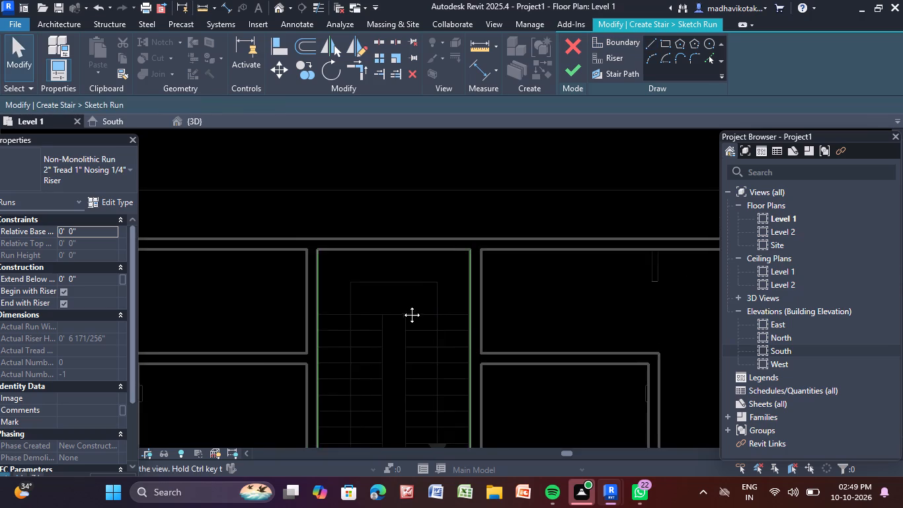
middle_drag(402, 305, 412, 214)
scroll(412, 214, up, 2)
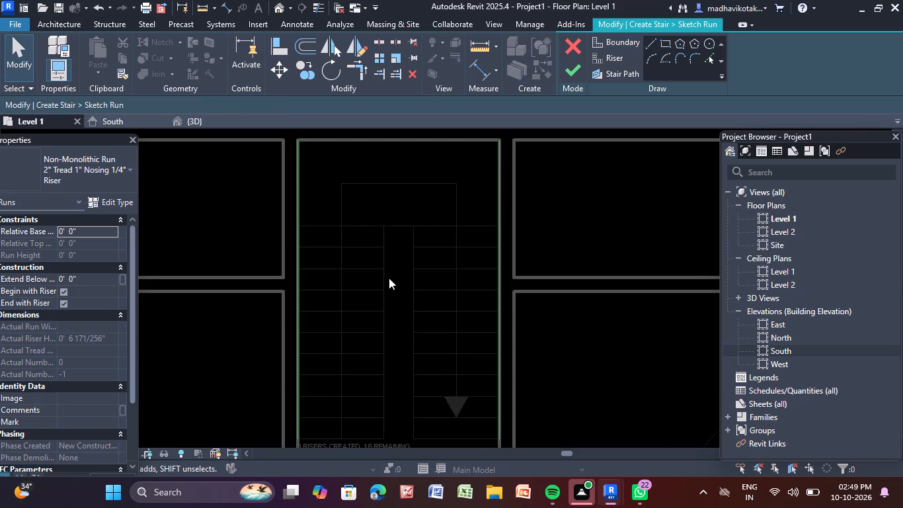
middle_drag(389, 278, 401, 247)
click(651, 46)
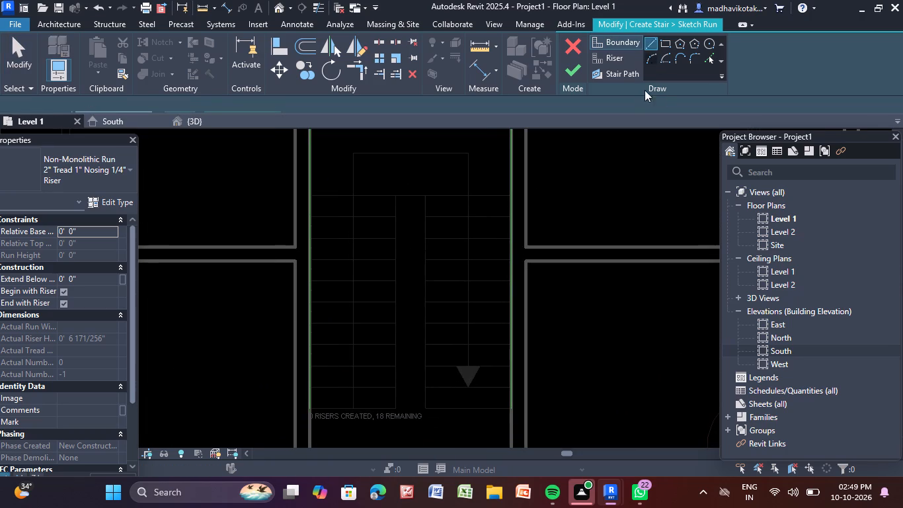
scroll(511, 284, down, 1)
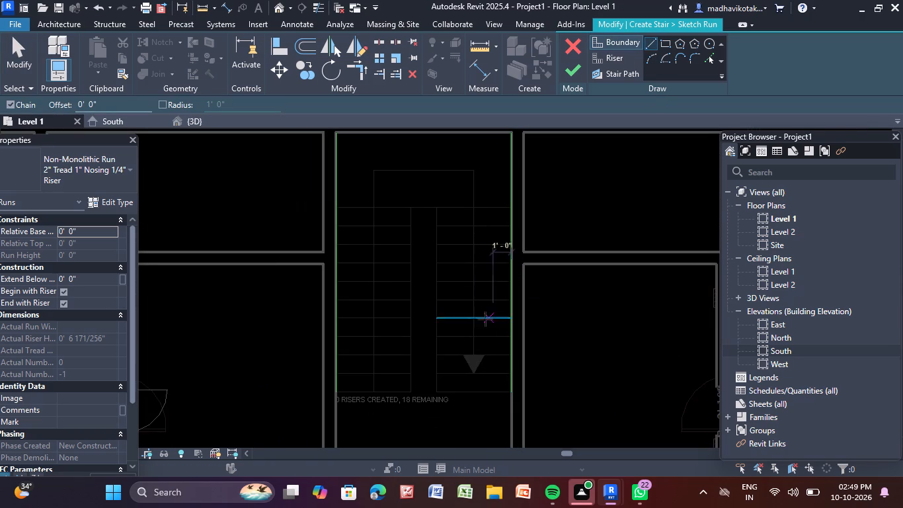
scroll(439, 388, up, 3)
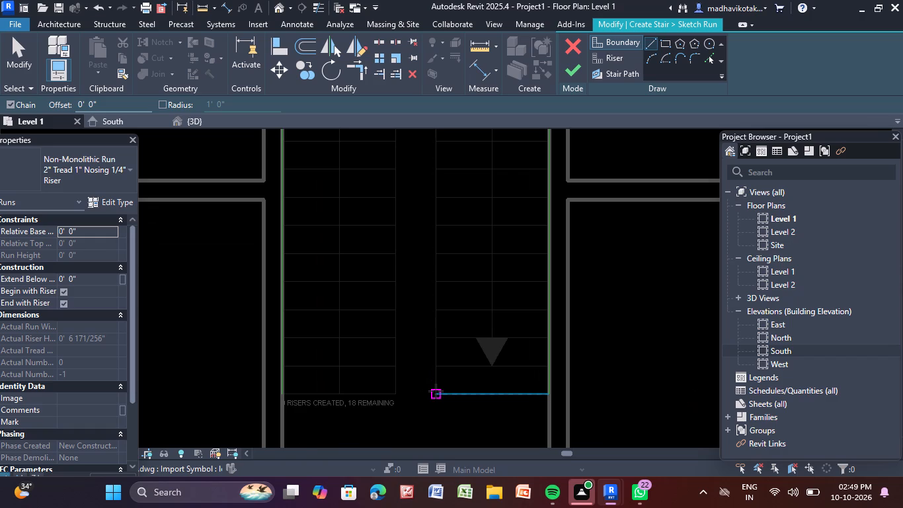
click(436, 391)
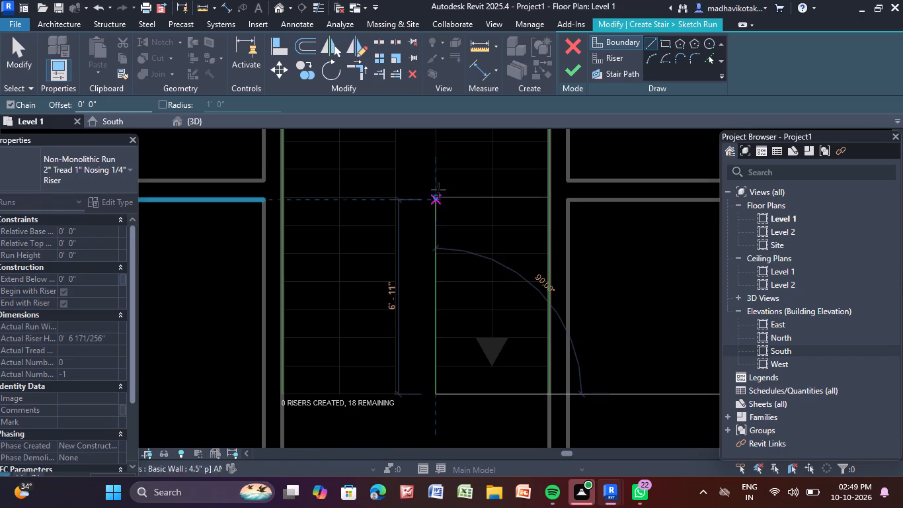
middle_drag(434, 184, 391, 314)
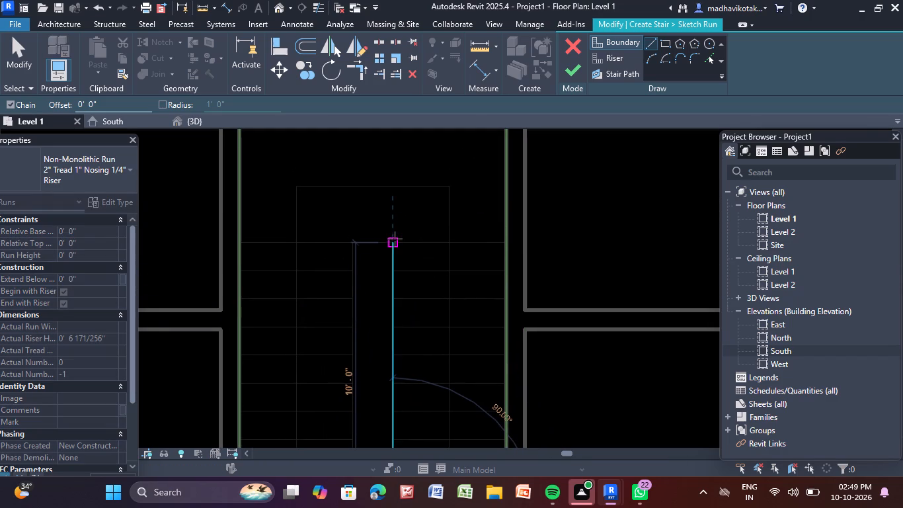
click(395, 242)
click(352, 243)
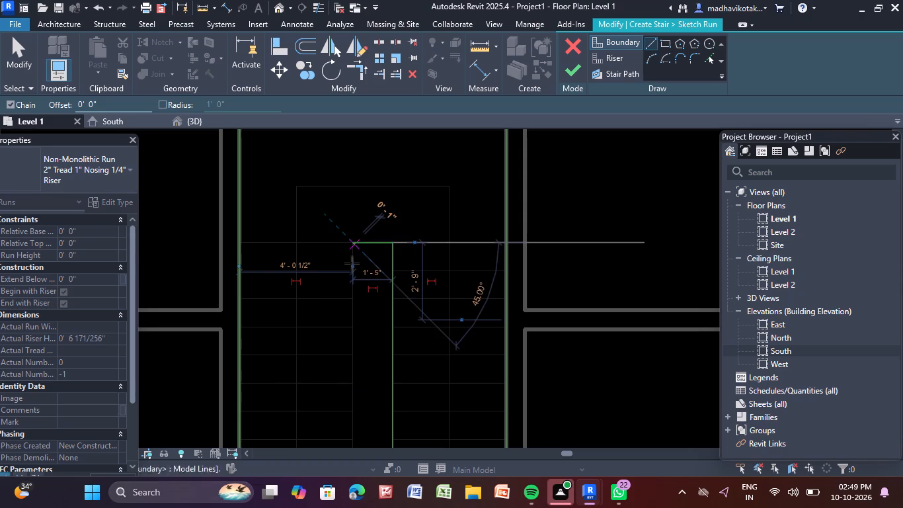
scroll(348, 357, down, 1)
middle_drag(348, 359, 369, 289)
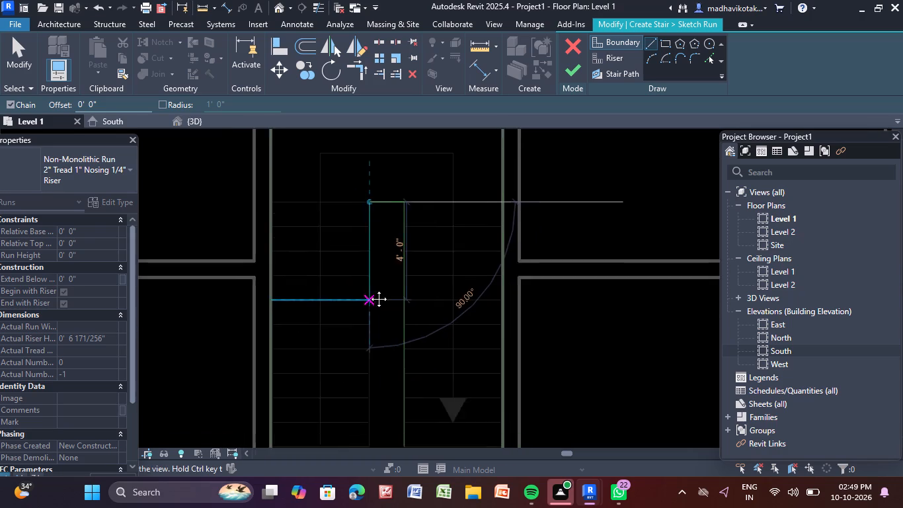
middle_drag(369, 289, 396, 233)
scroll(403, 376, up, 2)
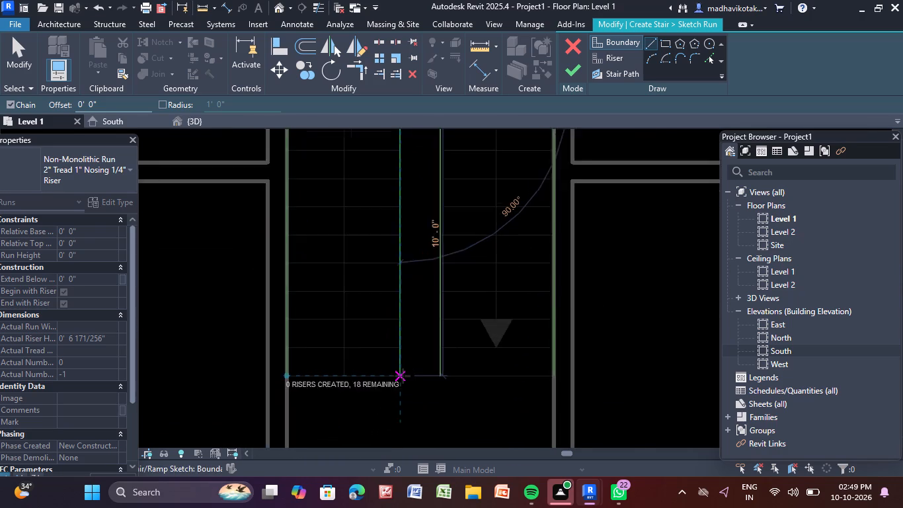
scroll(403, 376, up, 3)
click(399, 379)
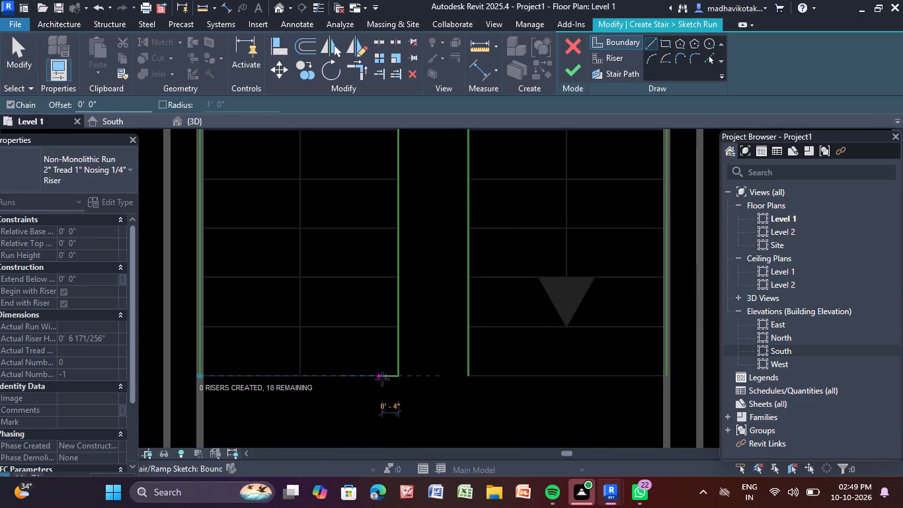
Continue the boundary from the gap's southwest corner with a segment about 4" west and a line about 9'-6" north.
click(381, 378)
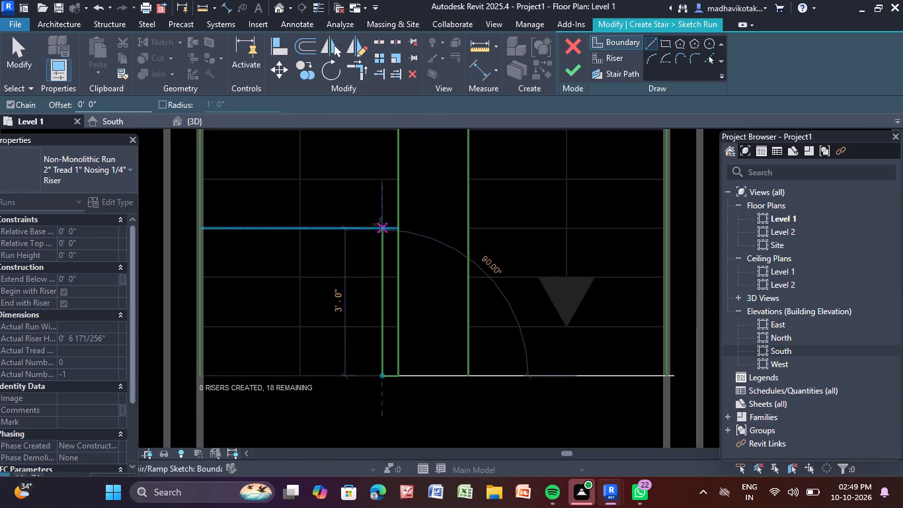
scroll(381, 216, down, 3)
middle_drag(381, 216, 356, 384)
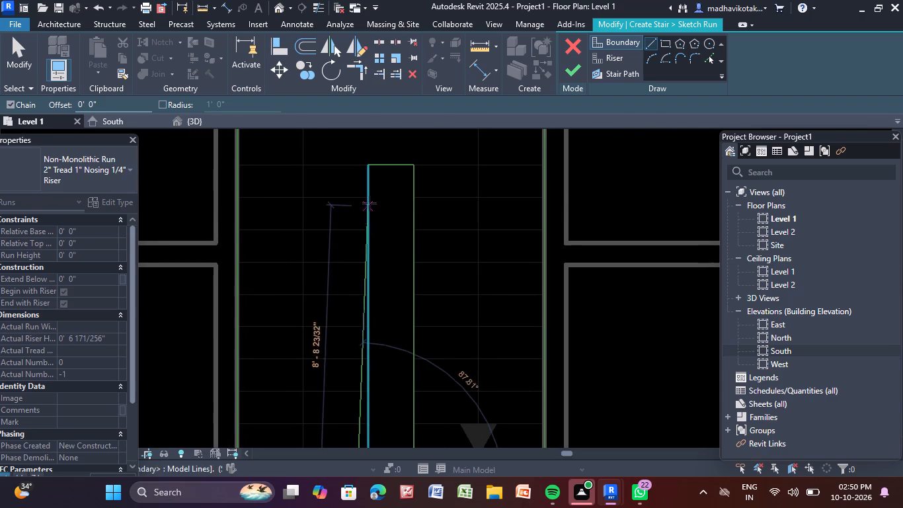
click(358, 182)
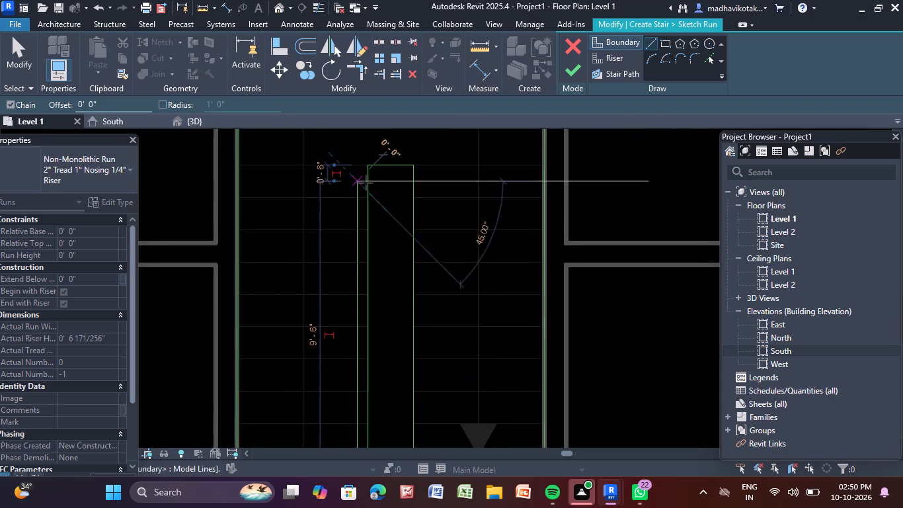
key(Escape)
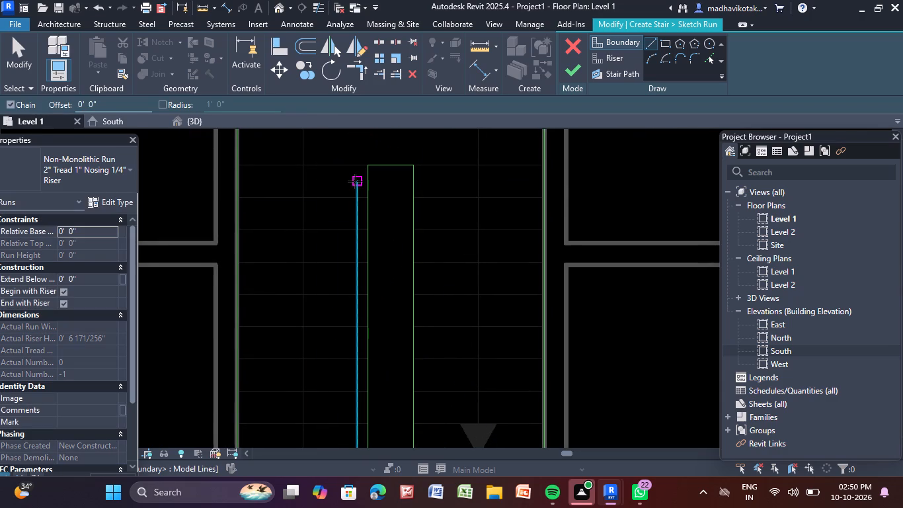
Delete the roughly 9'-6" boundary line west of the gap between the flights.
key(Delete)
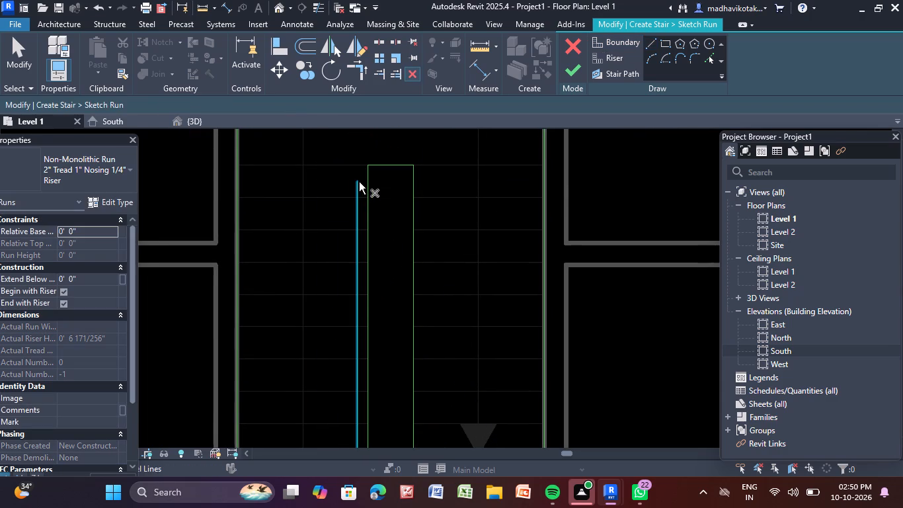
click(356, 184)
key(Delete)
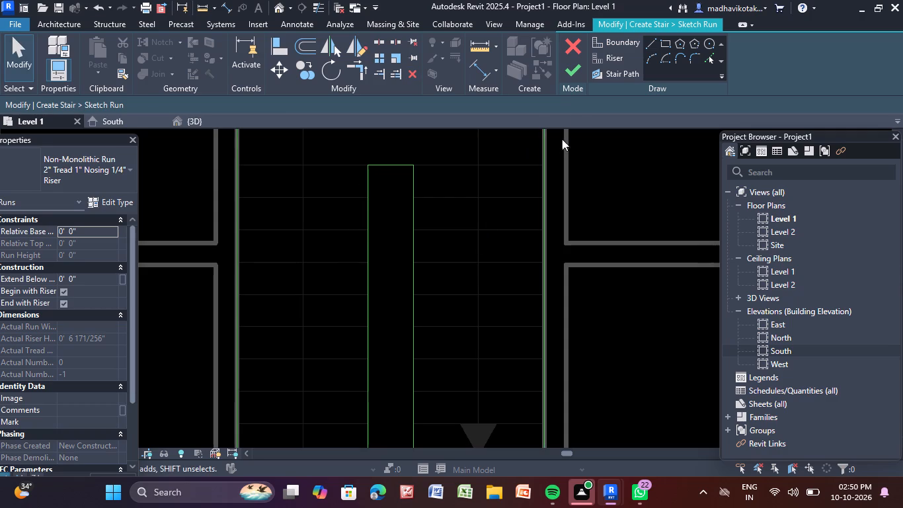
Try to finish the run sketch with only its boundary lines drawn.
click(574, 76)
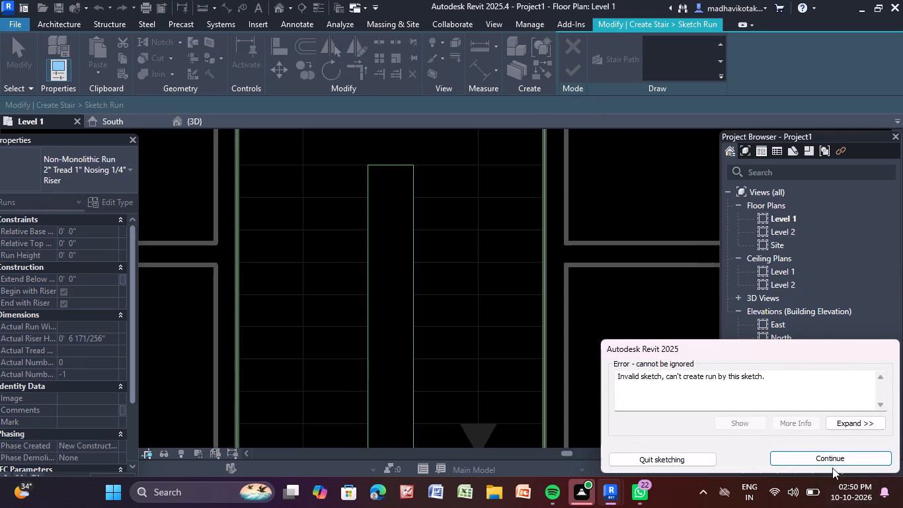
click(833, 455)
Delete the short boundary segment at the gap's southwest corner.
scroll(680, 218, down, 6)
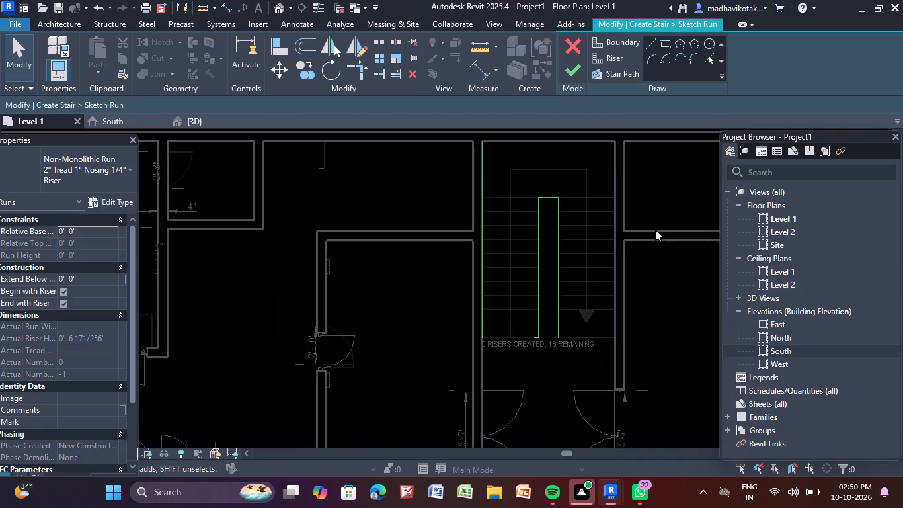
middle_drag(649, 233, 608, 257)
scroll(608, 257, up, 1)
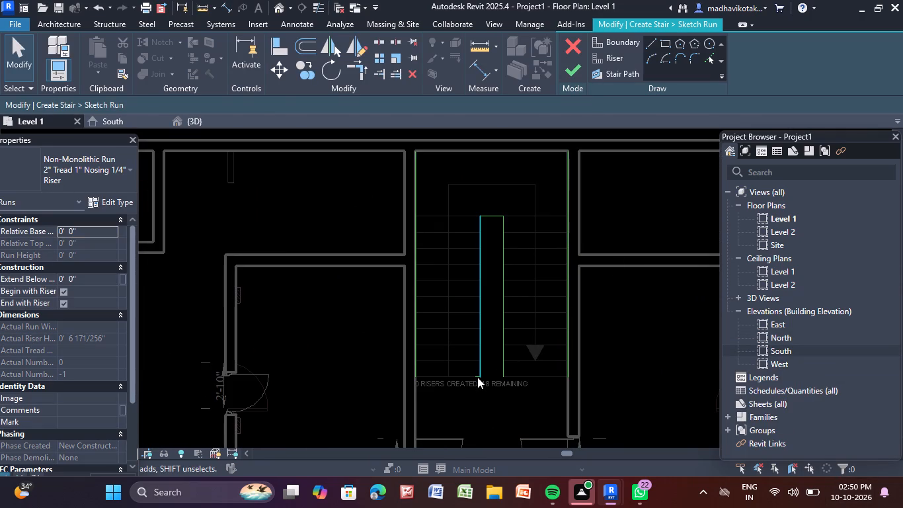
click(477, 377)
key(Delete)
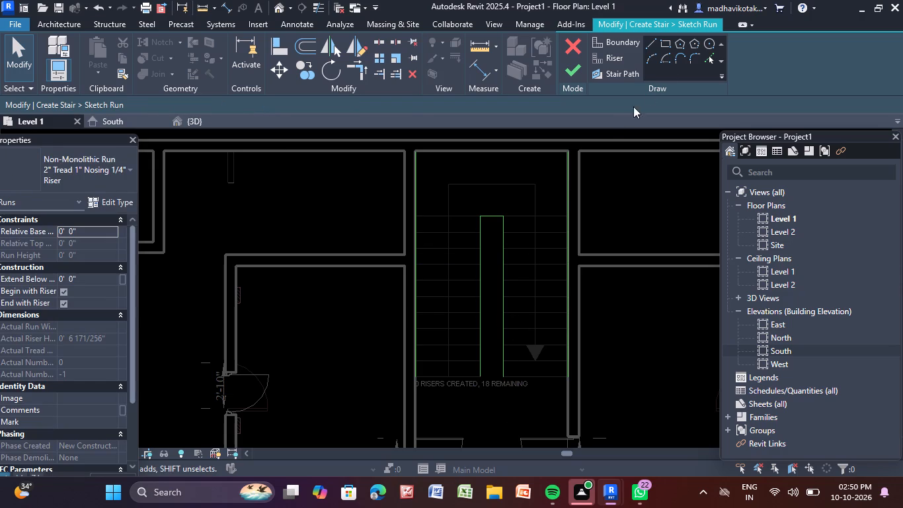
Sketch the west flight's five northernmost riser lines over the DWG treads, each 4'-0 1/2" long and 1'-0" apart, starting at the gap's north end.
click(614, 60)
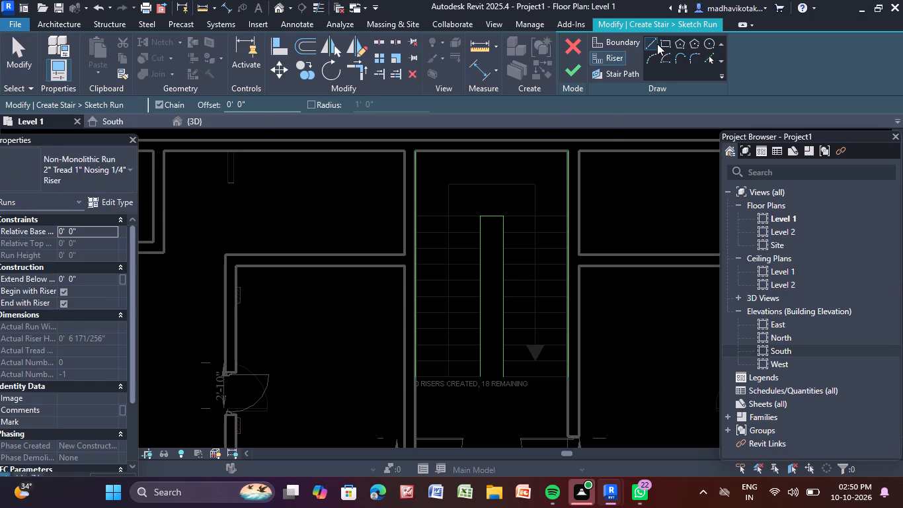
click(657, 44)
click(652, 45)
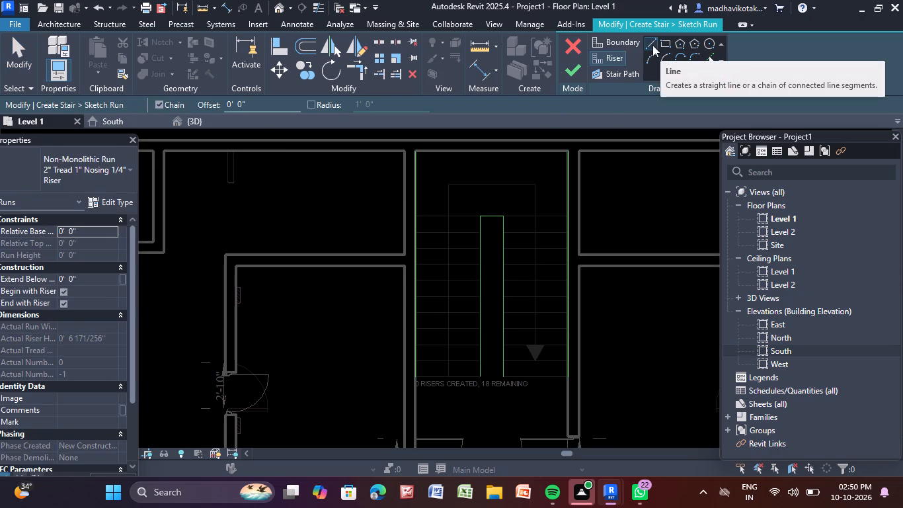
scroll(473, 225, up, 4)
click(483, 210)
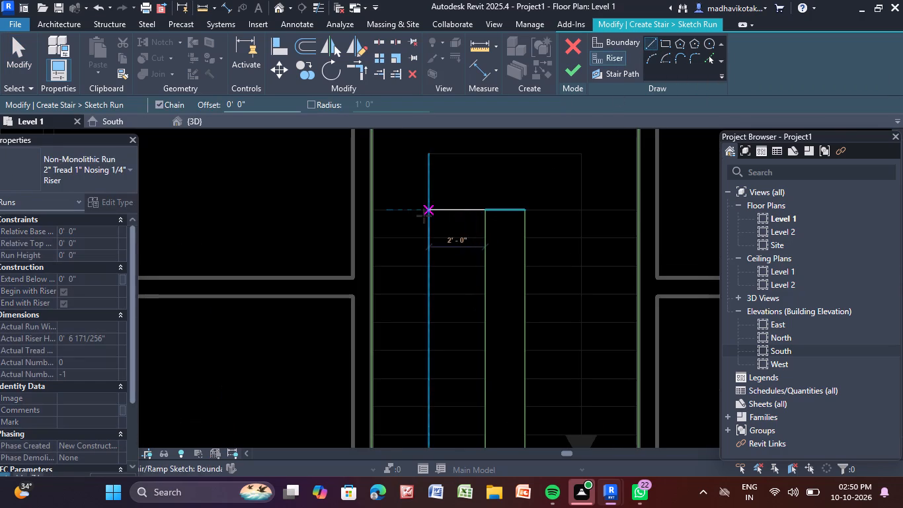
click(373, 209)
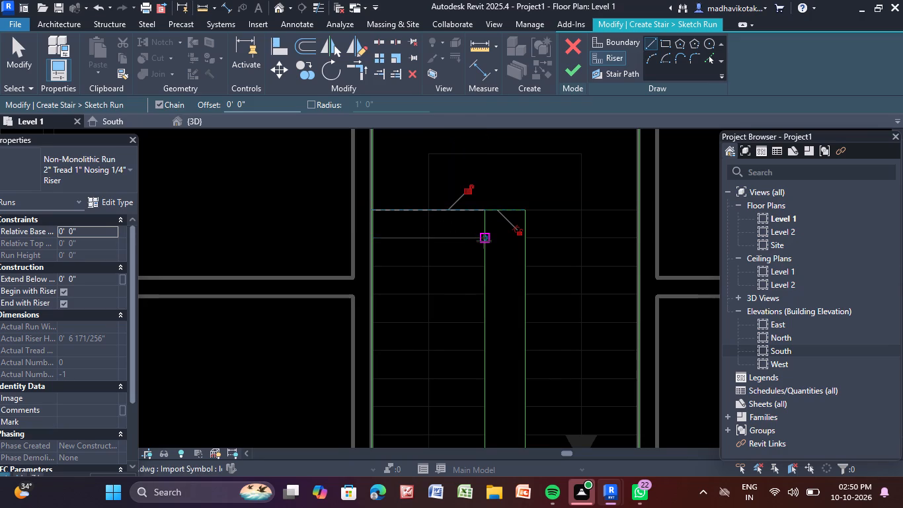
drag(484, 241, 478, 239)
click(369, 239)
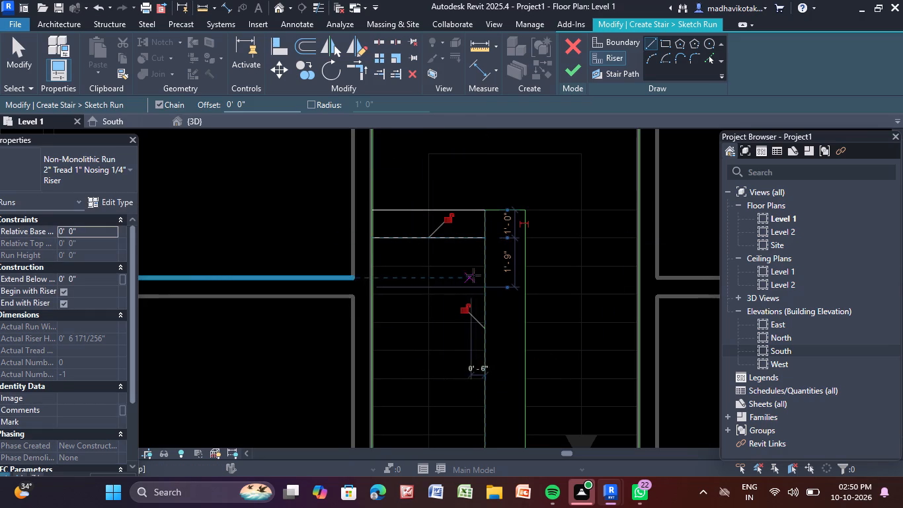
click(485, 267)
click(373, 269)
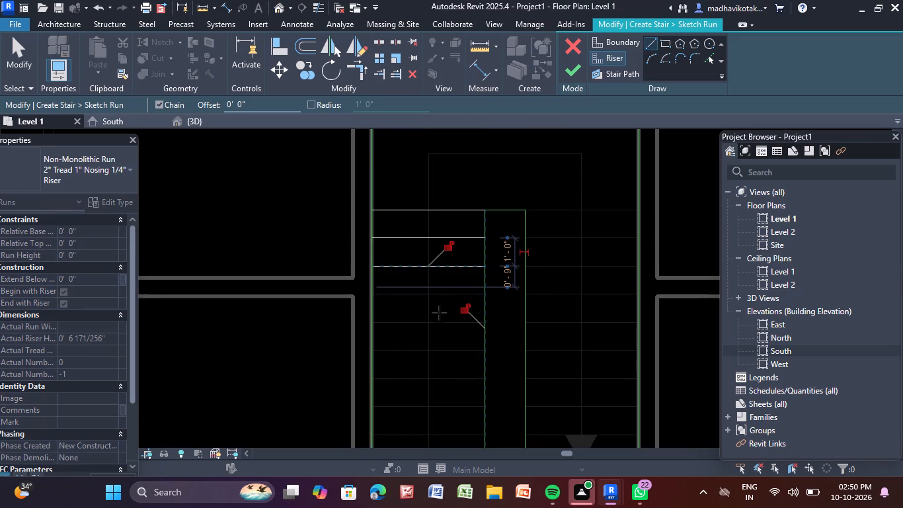
middle_drag(439, 314, 448, 230)
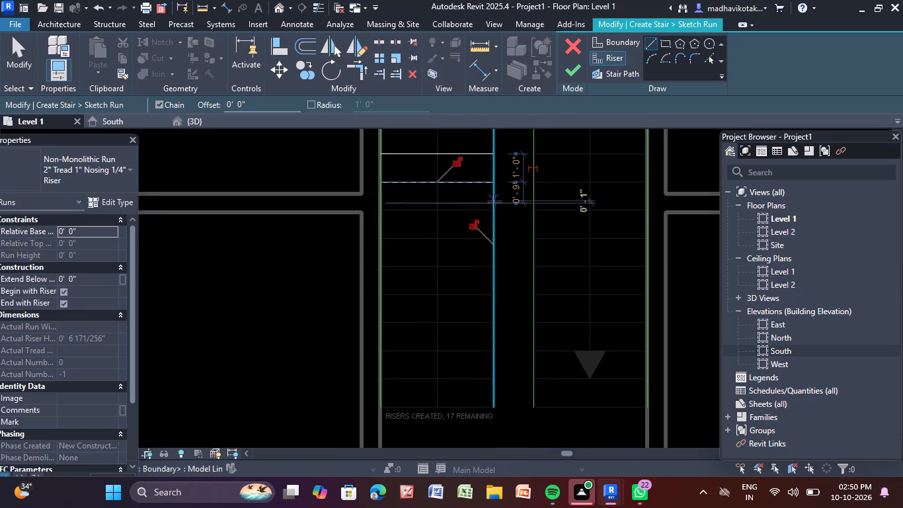
click(494, 206)
click(381, 212)
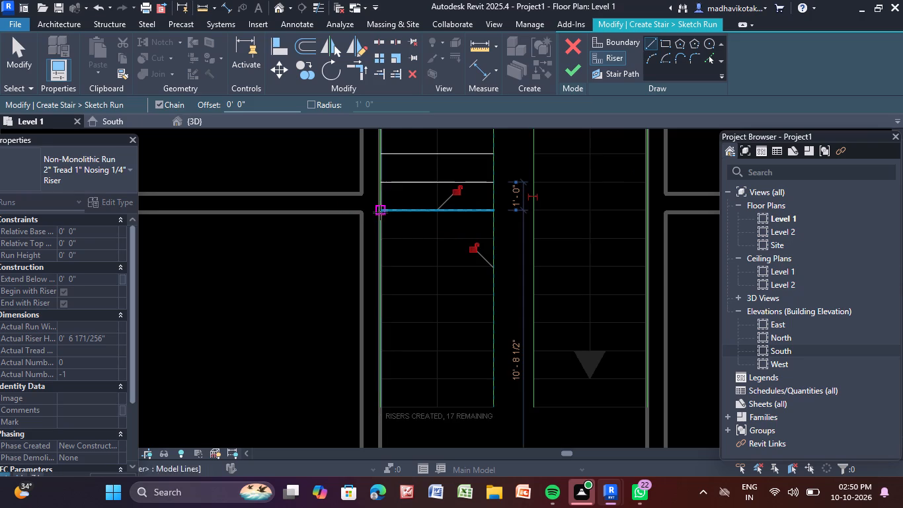
drag(497, 237, 489, 235)
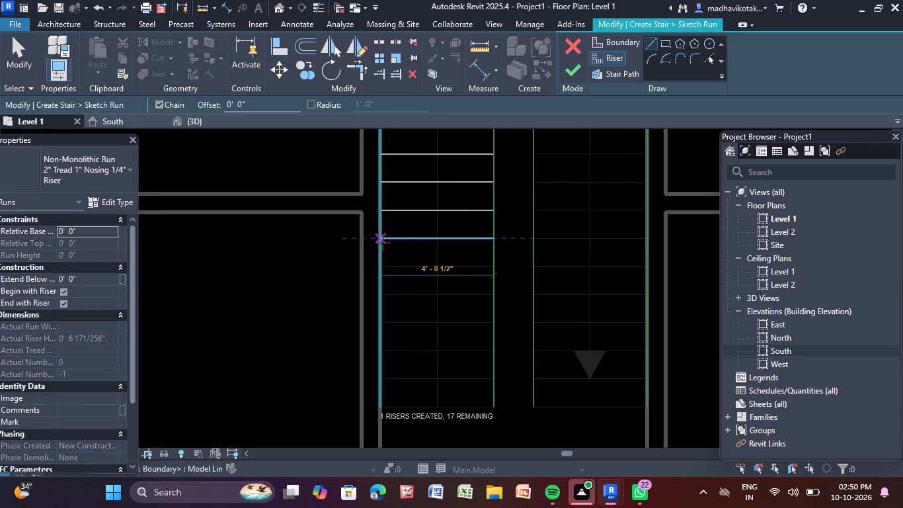
click(383, 243)
Sketch the west flight's remaining six riser lines southward at 1'-0" spacing, ending at the south ends of the boundaries.
drag(494, 266, 485, 263)
click(381, 266)
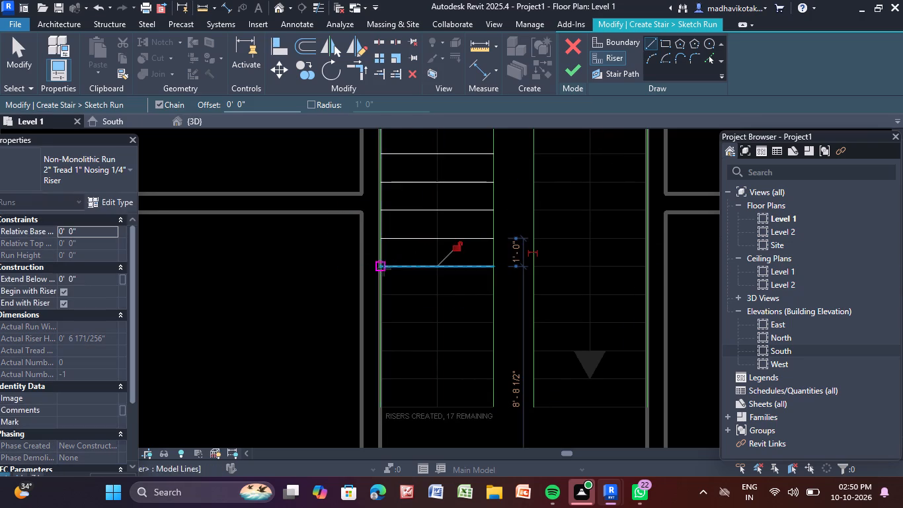
drag(492, 293, 487, 290)
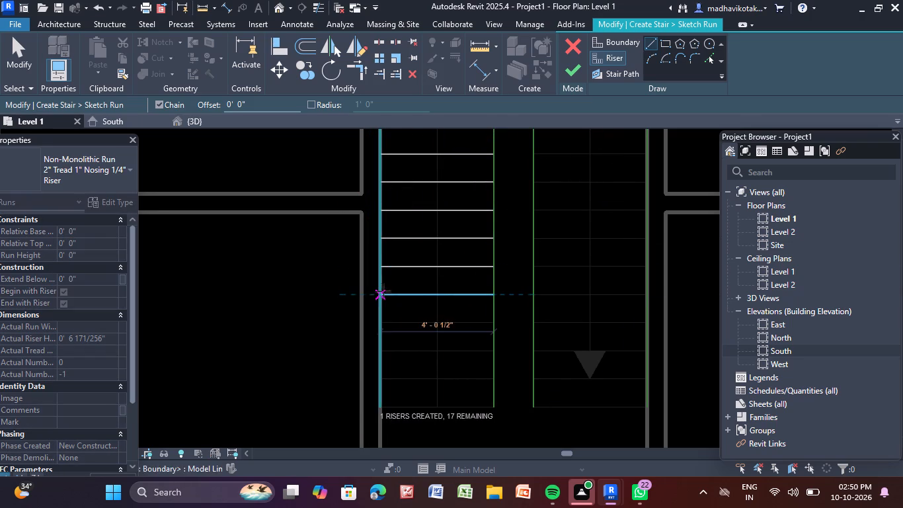
click(384, 291)
click(489, 325)
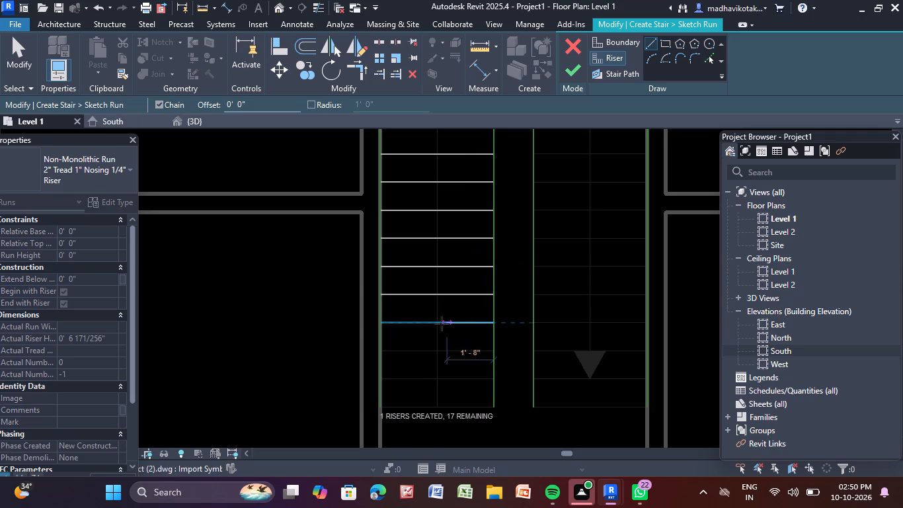
click(379, 319)
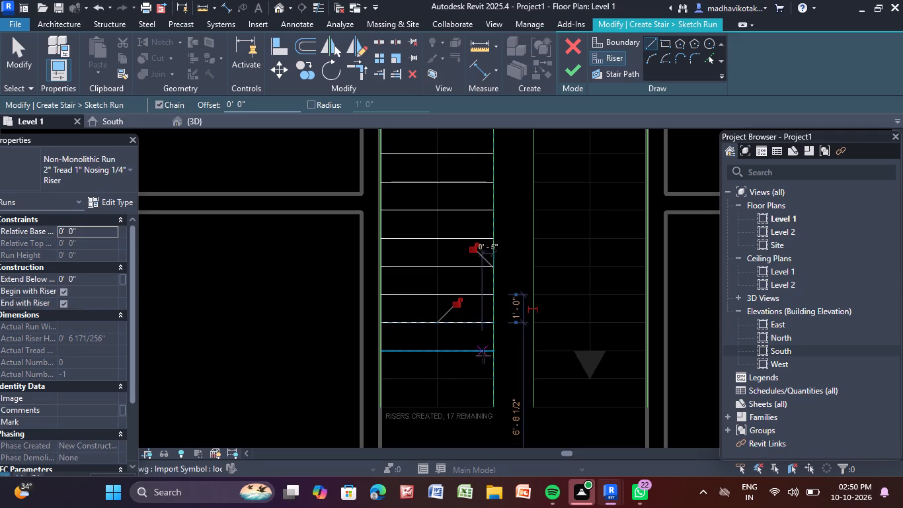
click(496, 353)
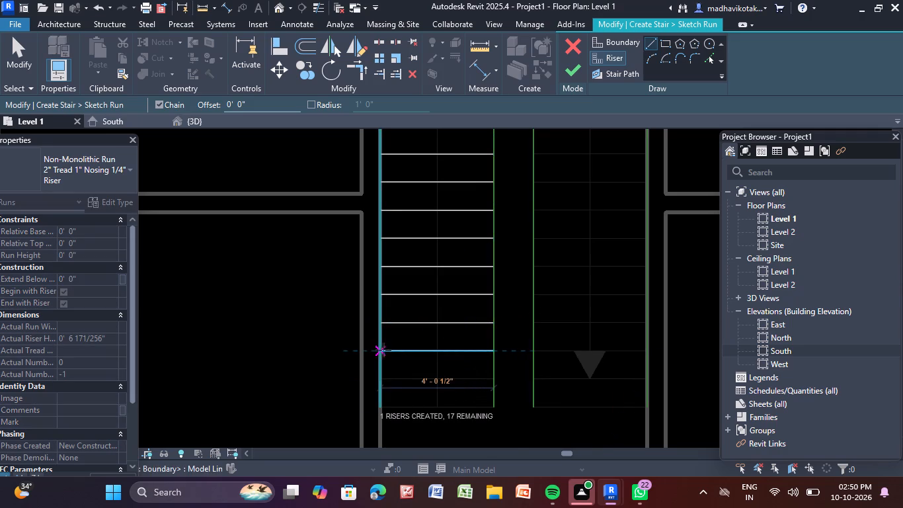
click(382, 351)
scroll(504, 390, down, 1)
scroll(499, 374, up, 1)
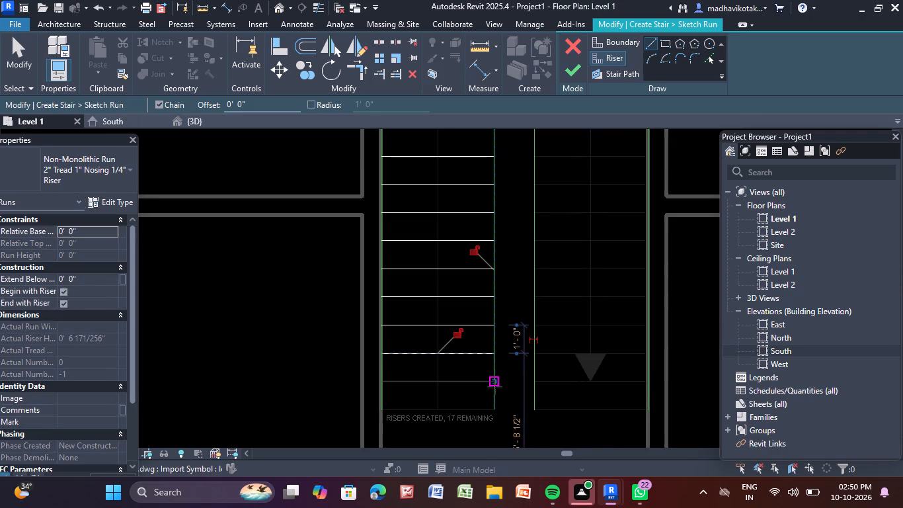
click(494, 382)
click(386, 380)
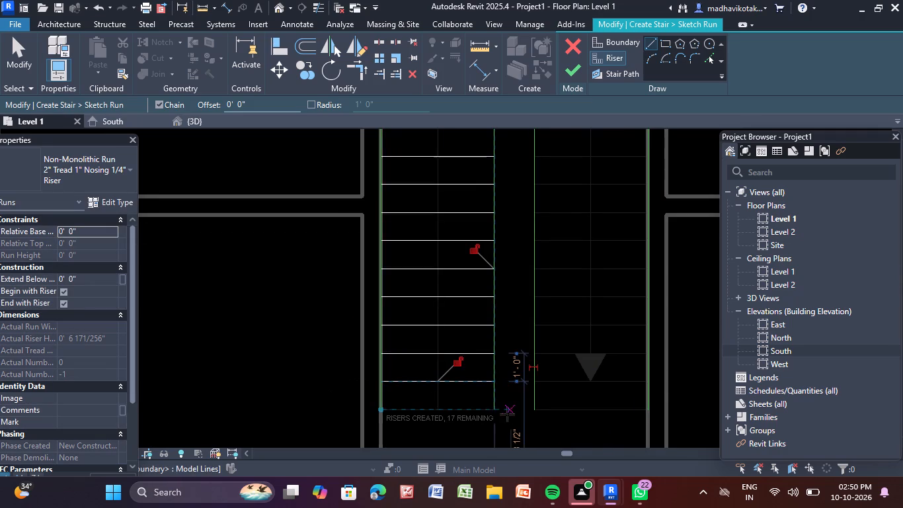
click(495, 413)
click(385, 409)
Sketch the east flight's four southernmost riser lines, 4'-0 1/2" long, from the boundaries' south ends northward at 1'-0" spacing.
scroll(557, 417, down, 1)
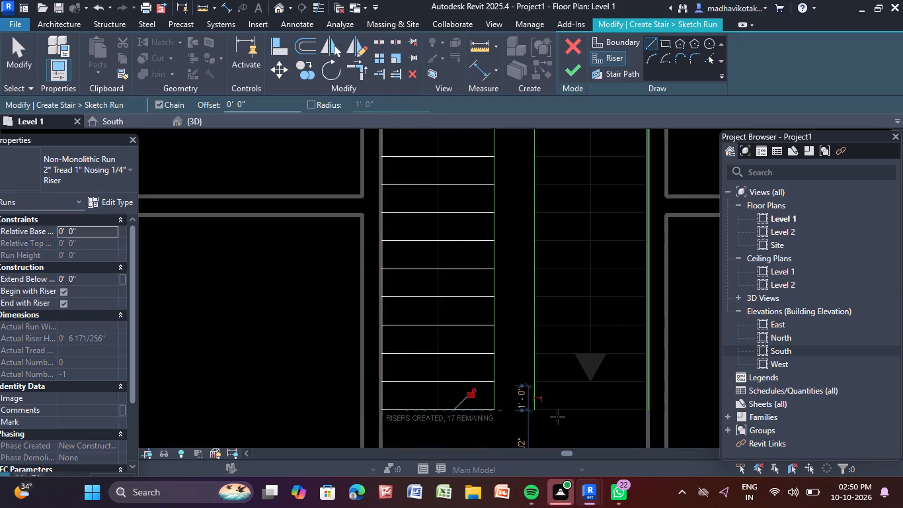
middle_drag(557, 417, 452, 396)
scroll(443, 377, up, 4)
click(430, 396)
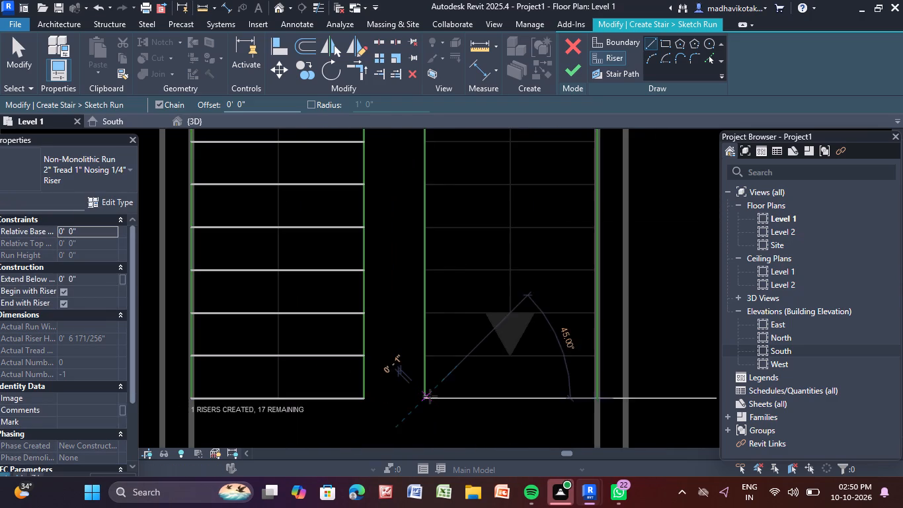
click(592, 397)
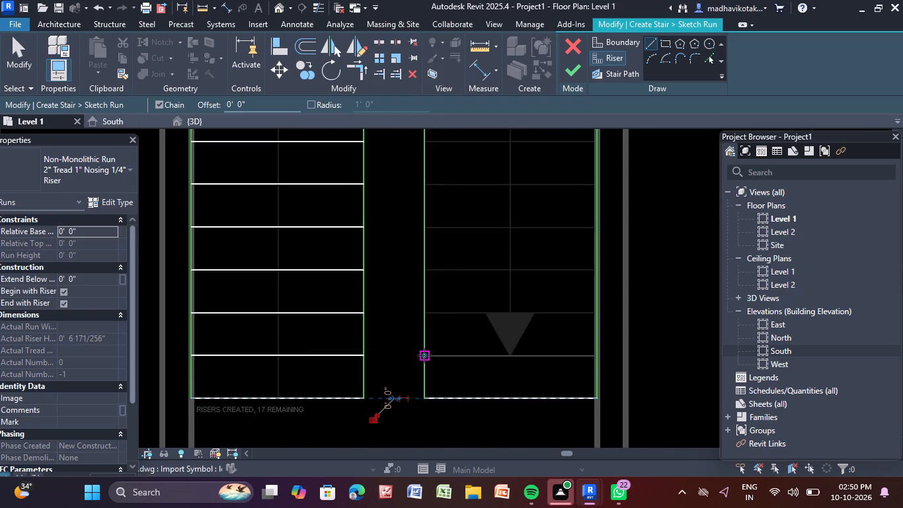
click(424, 355)
drag(590, 352, 598, 355)
click(595, 357)
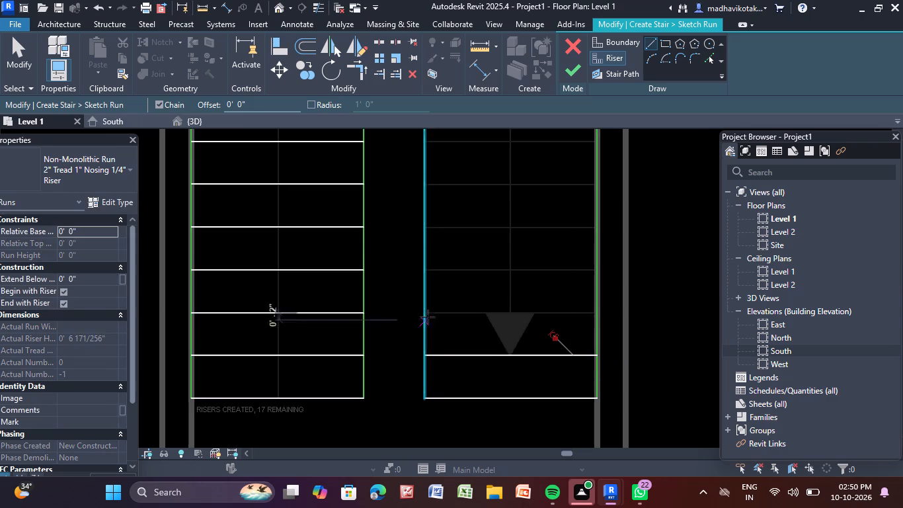
click(427, 315)
click(596, 314)
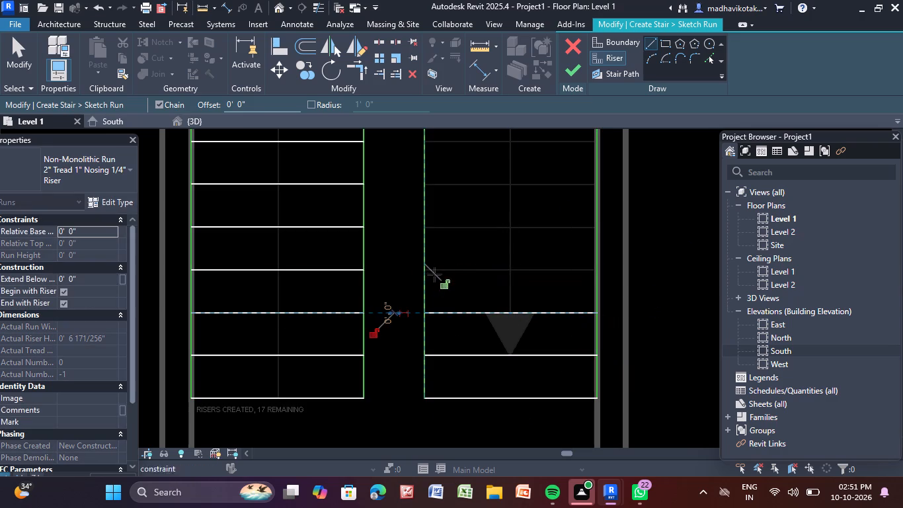
click(423, 273)
click(600, 271)
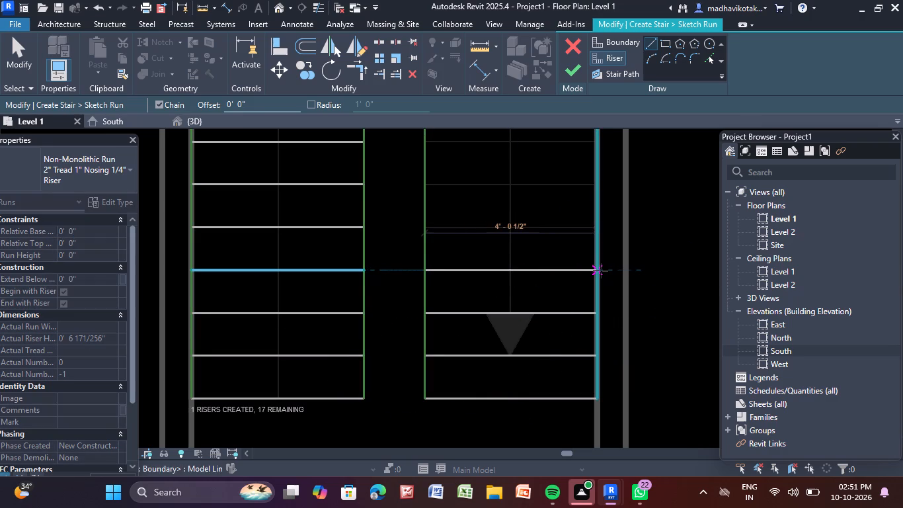
Sketch the east flight's next three riser lines northward over the DWG treads, each 4'-0 1/2" long and 1'-0" apart.
middle_drag(567, 226, 540, 323)
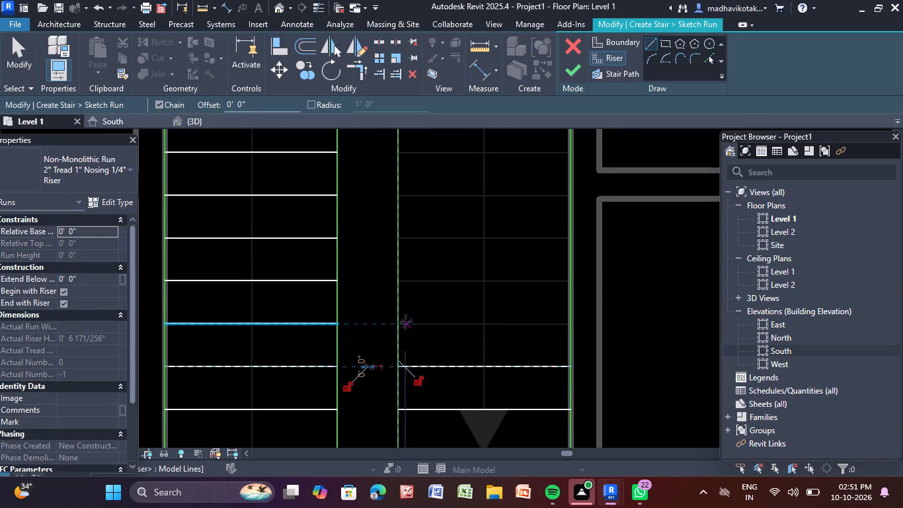
click(398, 322)
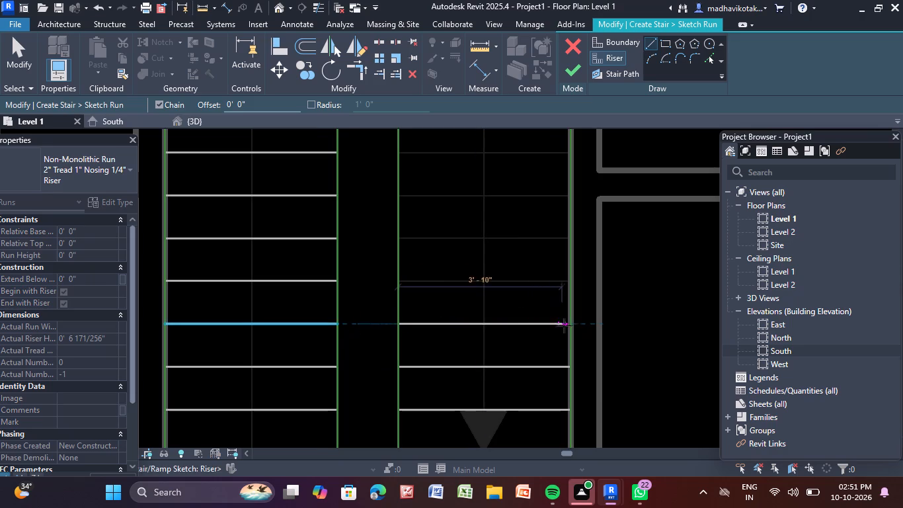
click(569, 324)
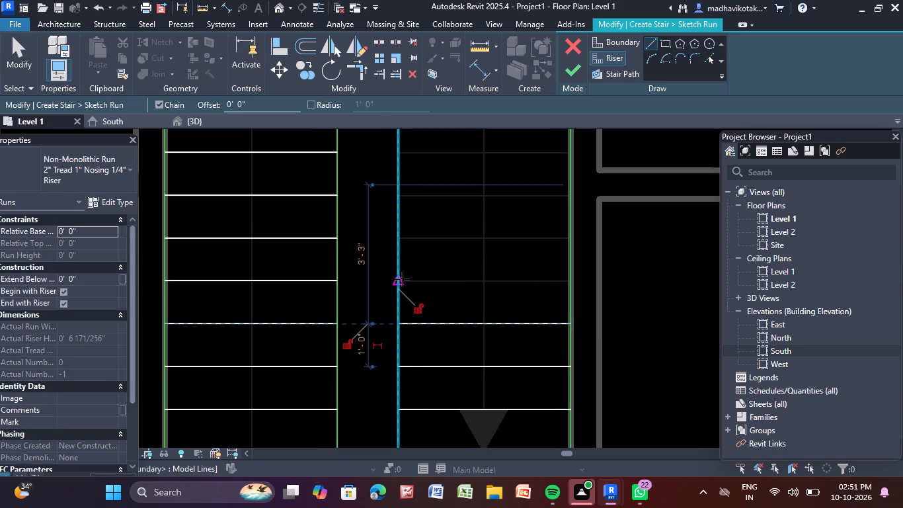
click(402, 279)
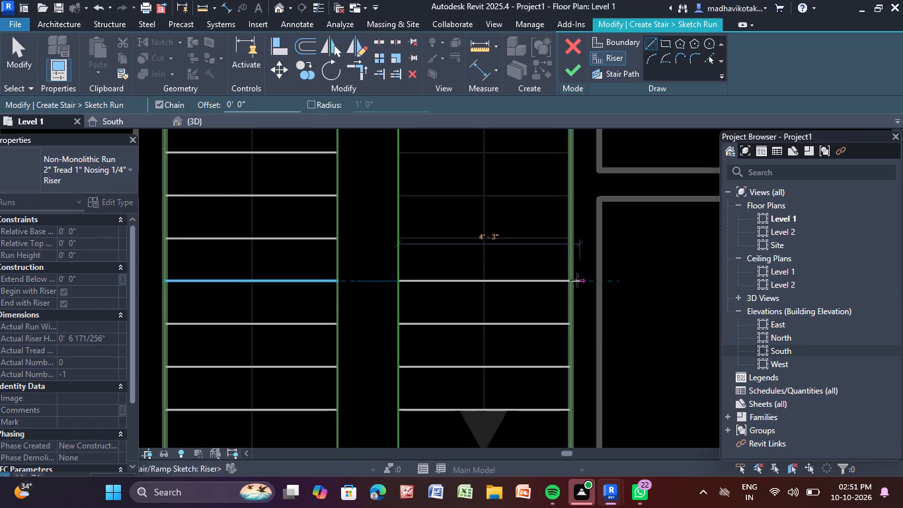
click(567, 281)
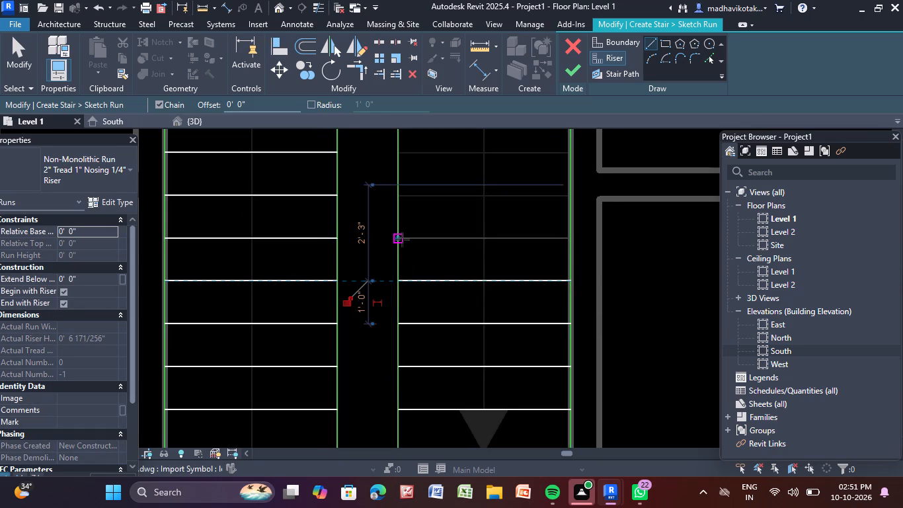
click(402, 239)
click(576, 237)
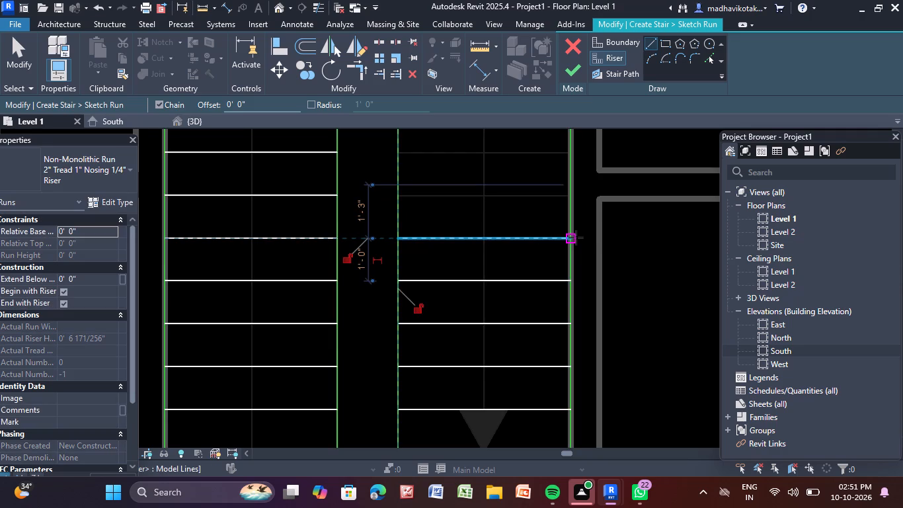
Sketch the east flight's remaining four riser lines at 1'-0" spacing, finishing level with the gap's north end.
middle_drag(576, 237, 550, 476)
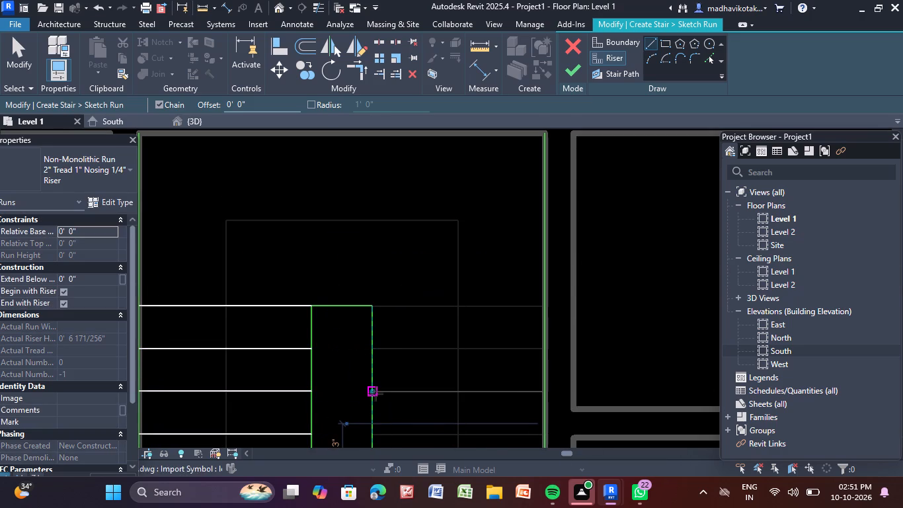
click(375, 394)
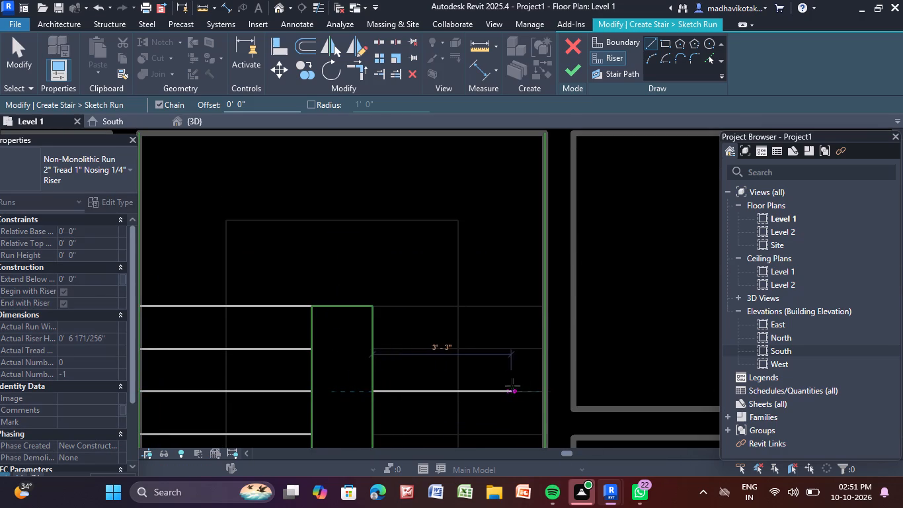
click(544, 391)
middle_drag(455, 414, 475, 337)
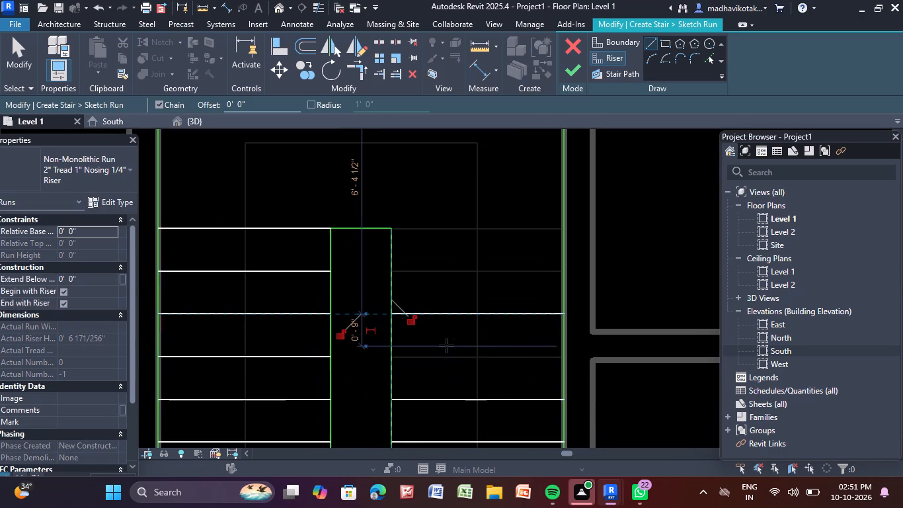
click(395, 358)
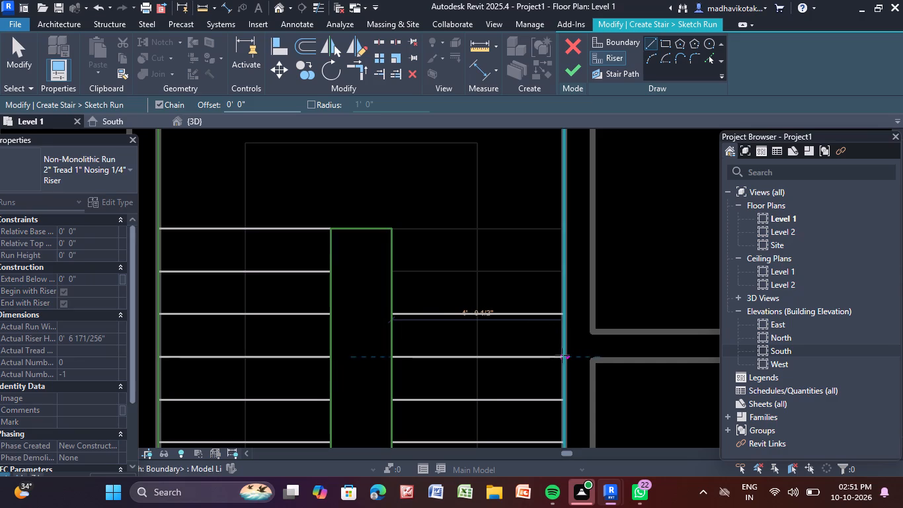
click(564, 355)
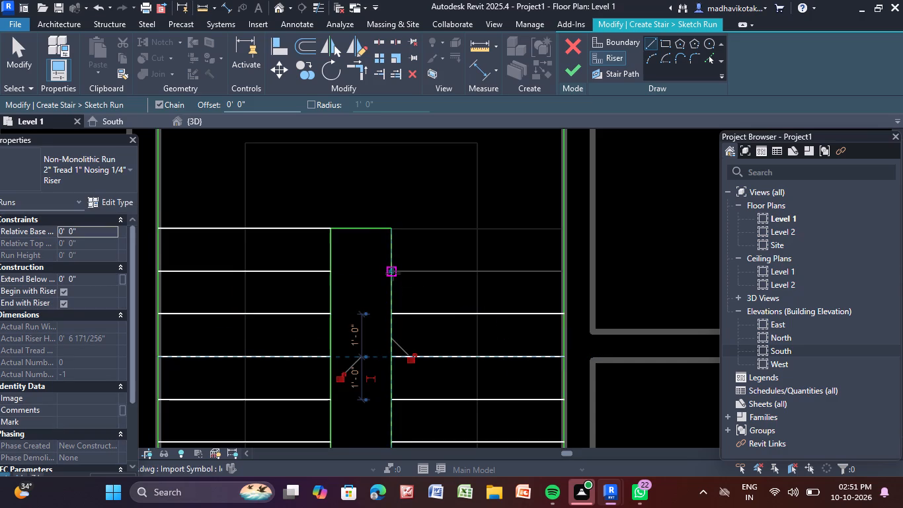
click(393, 273)
click(565, 271)
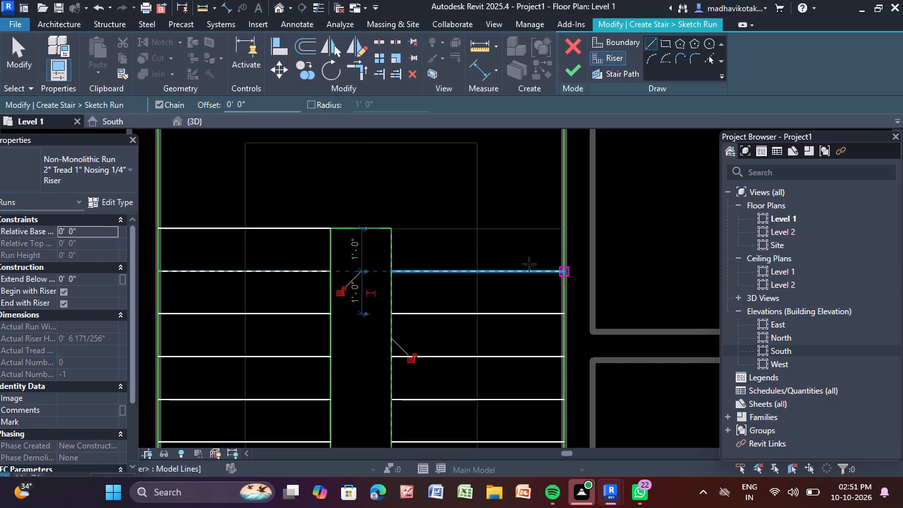
click(392, 231)
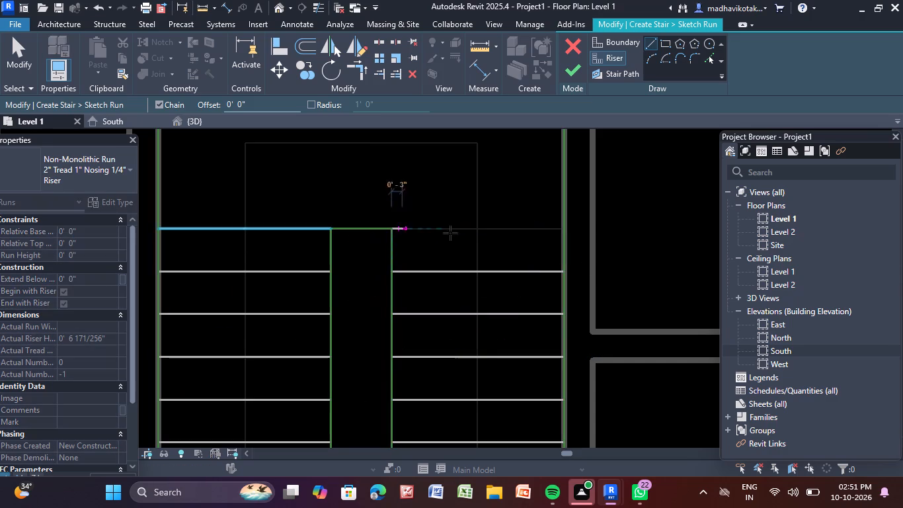
click(561, 232)
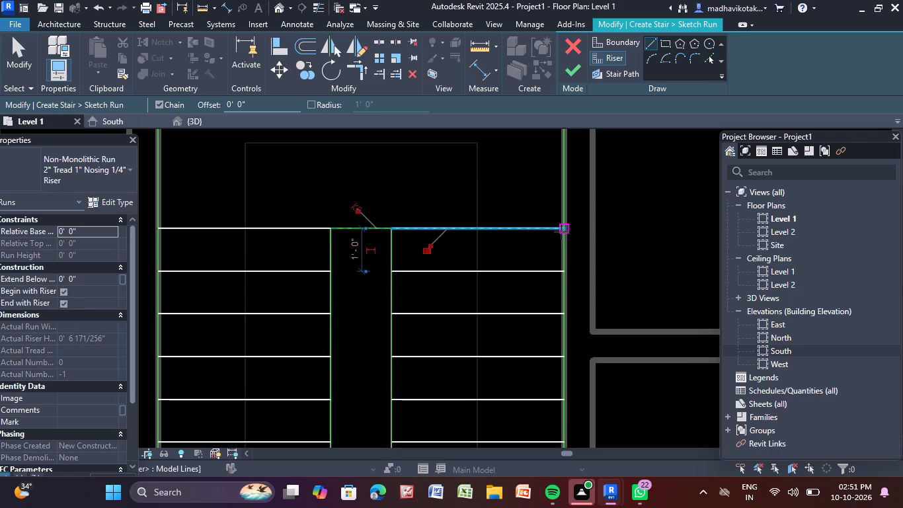
Sketch a vertical 10'-0" riser line across the east flight's treads, about 5" from its inner boundary.
scroll(571, 226, down, 3)
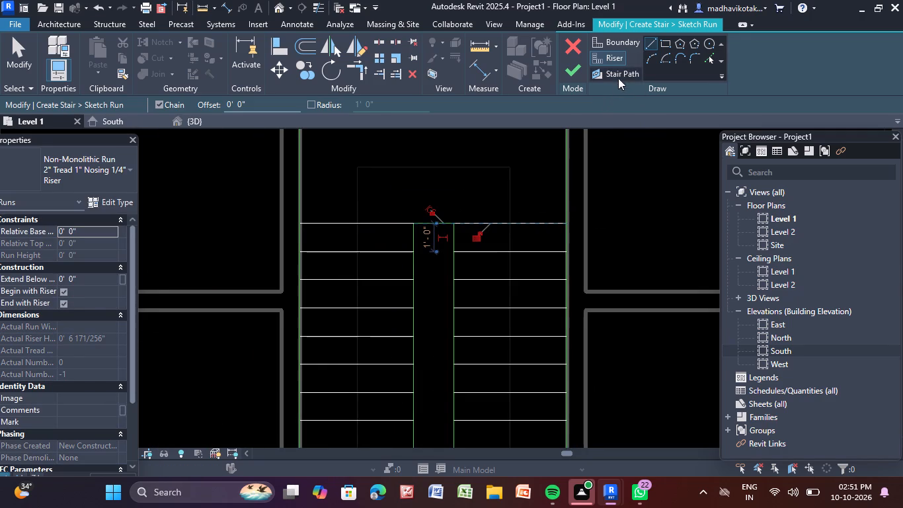
click(622, 72)
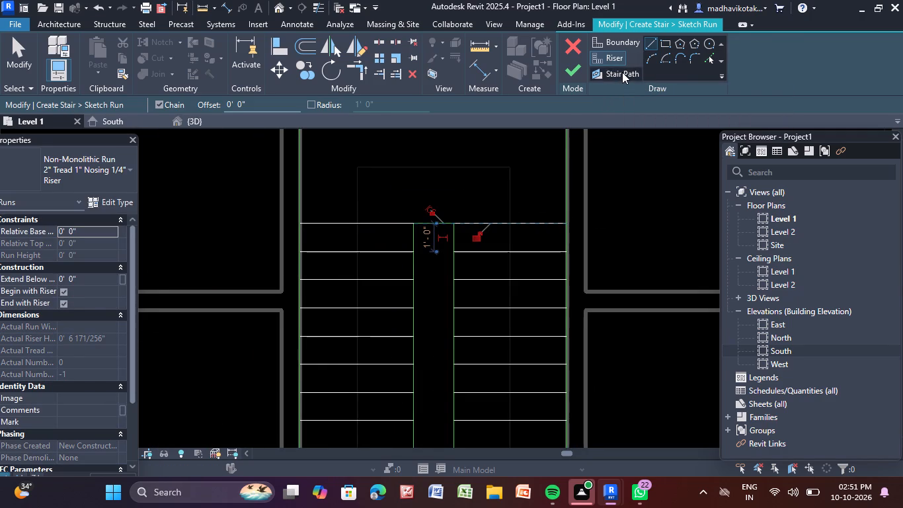
click(621, 58)
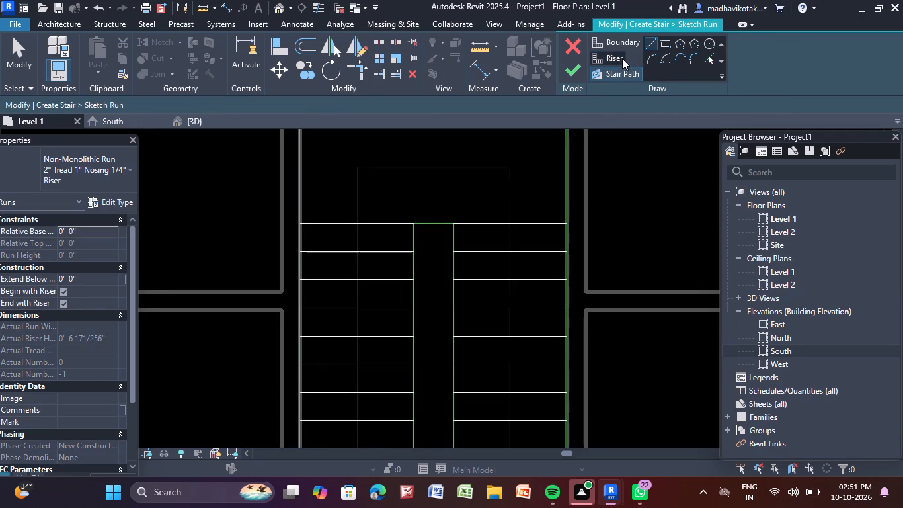
scroll(498, 280, down, 1)
middle_drag(485, 299, 475, 165)
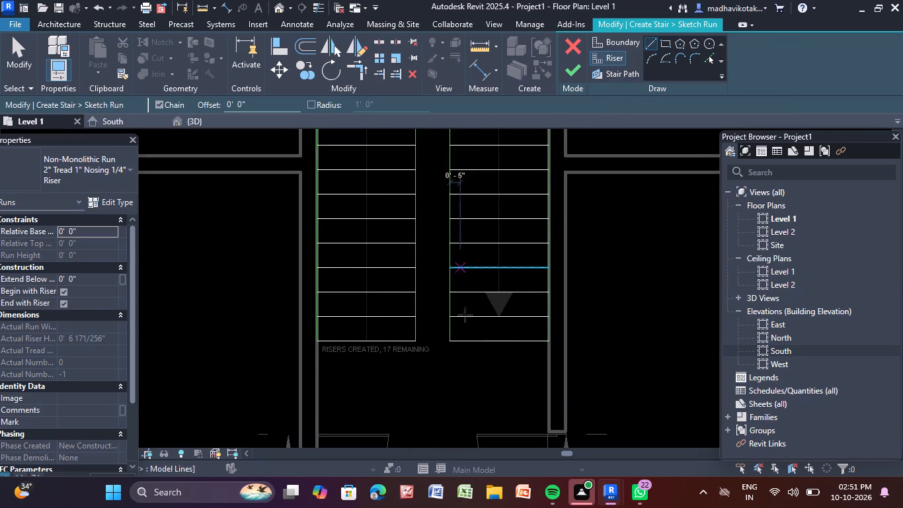
scroll(455, 349, up, 4)
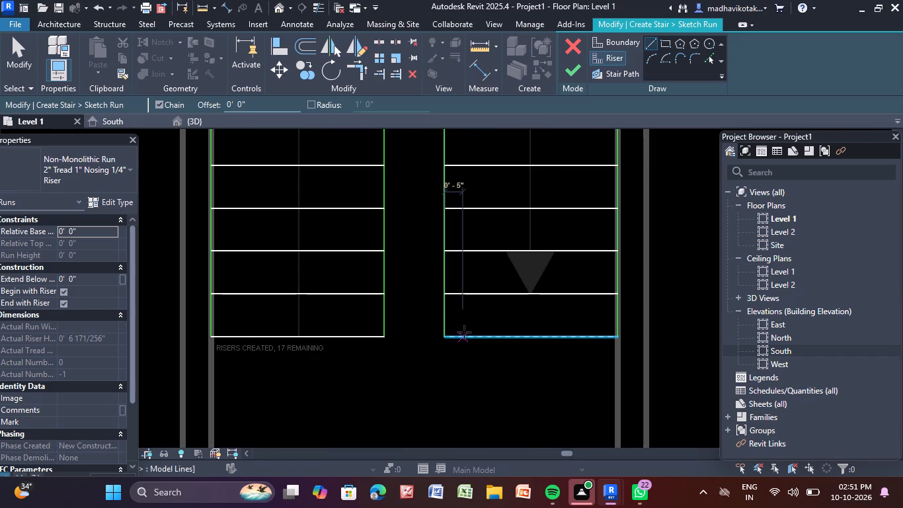
click(464, 332)
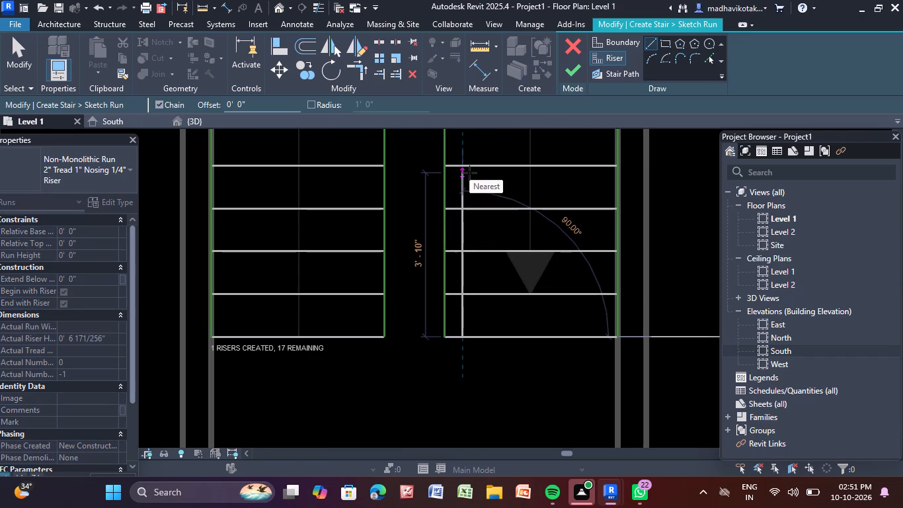
scroll(469, 173, down, 4)
middle_drag(469, 173, 407, 398)
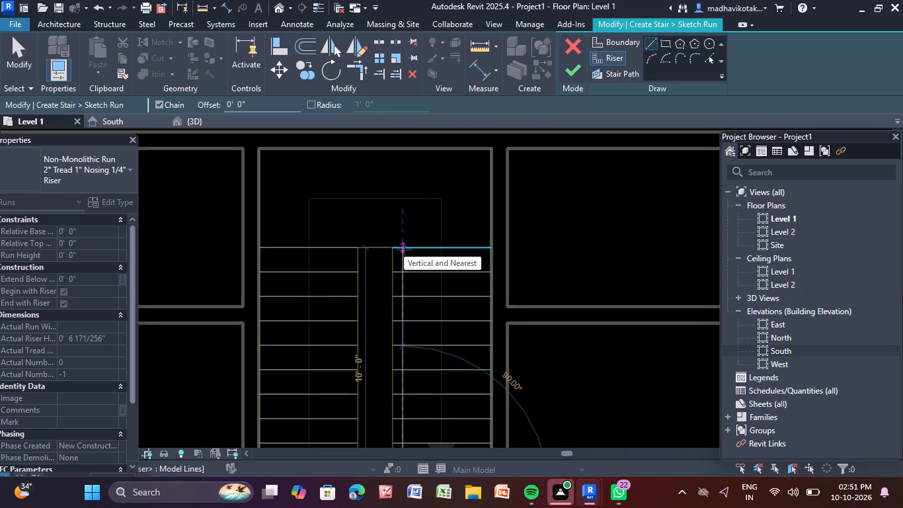
click(404, 249)
Sketch a matching vertical riser line near the west flight's inner boundary, from its southernmost to its northernmost riser.
scroll(312, 335, down, 1)
middle_drag(308, 333, 306, 331)
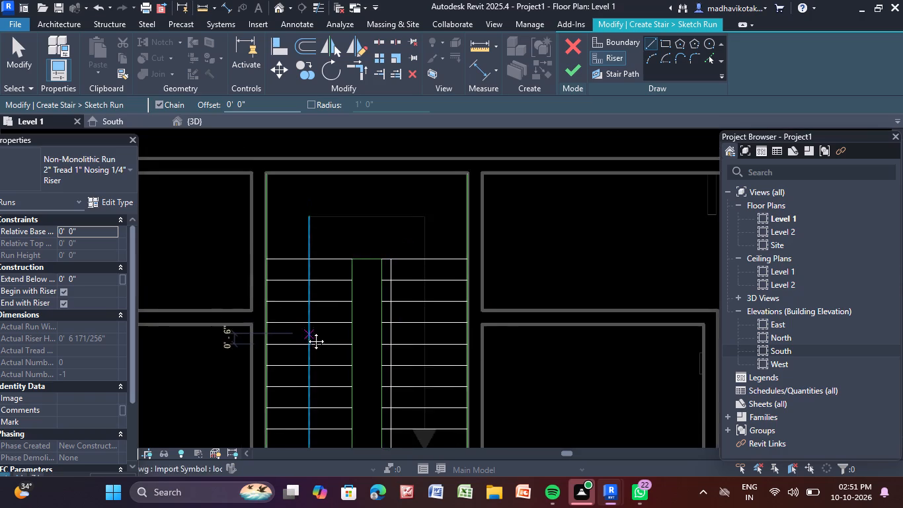
middle_drag(306, 331, 302, 222)
scroll(305, 232, up, 1)
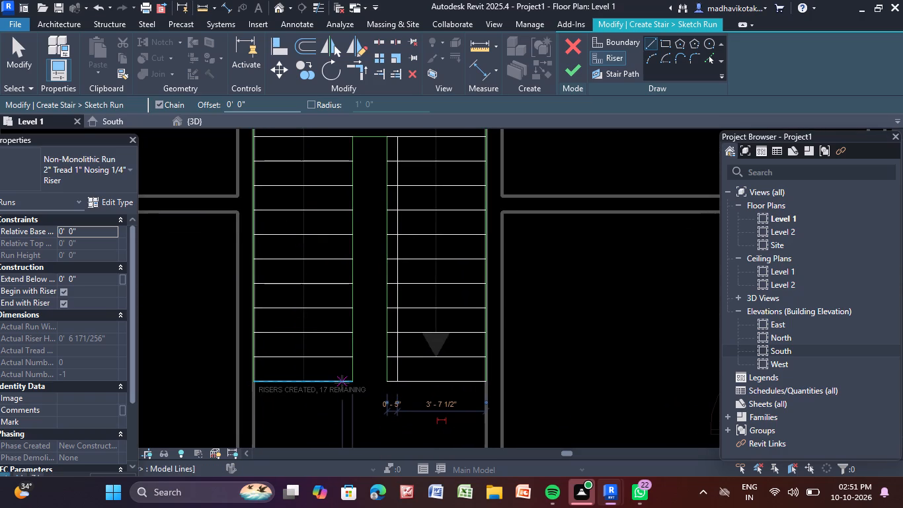
middle_drag(341, 383, 350, 306)
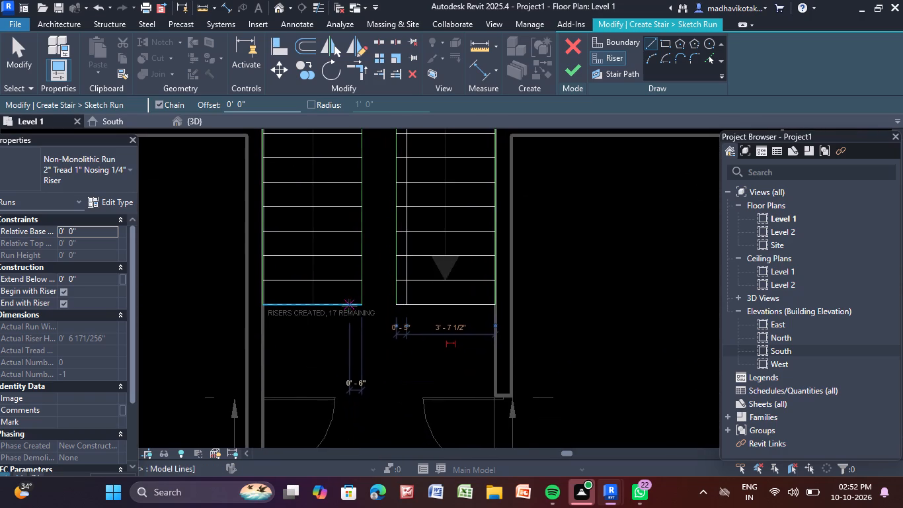
click(351, 304)
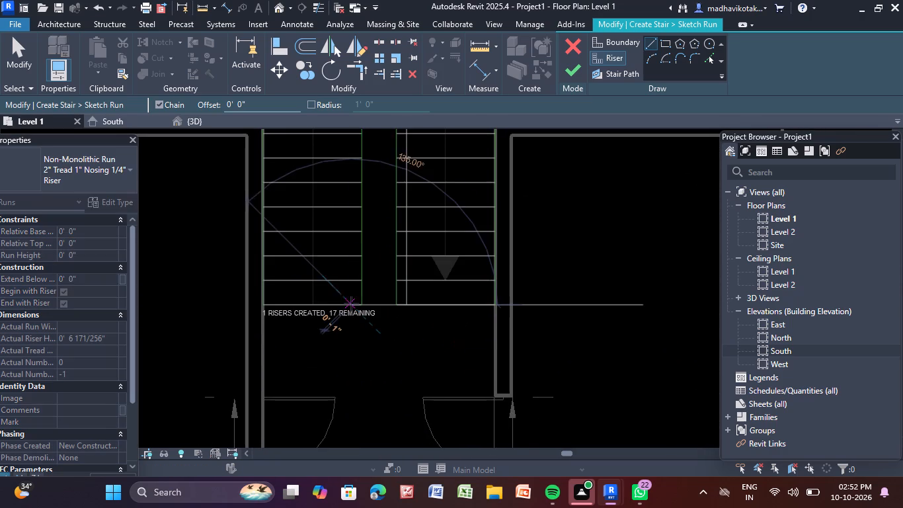
scroll(332, 173, down, 4)
middle_drag(338, 180, 333, 368)
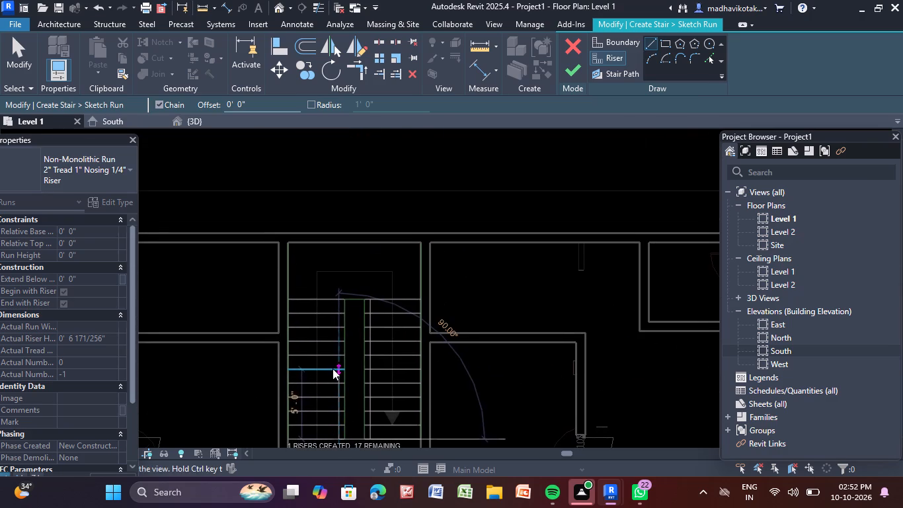
middle_drag(333, 368, 333, 370)
scroll(342, 300, up, 6)
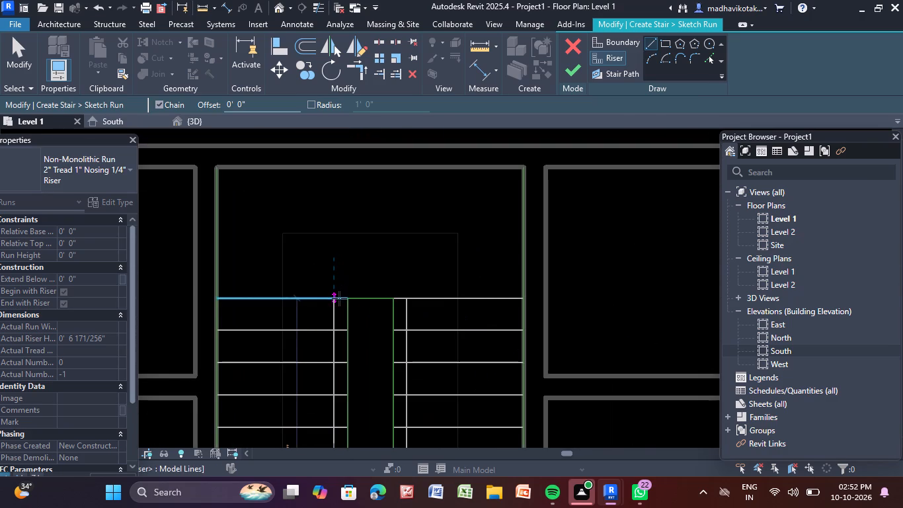
click(339, 298)
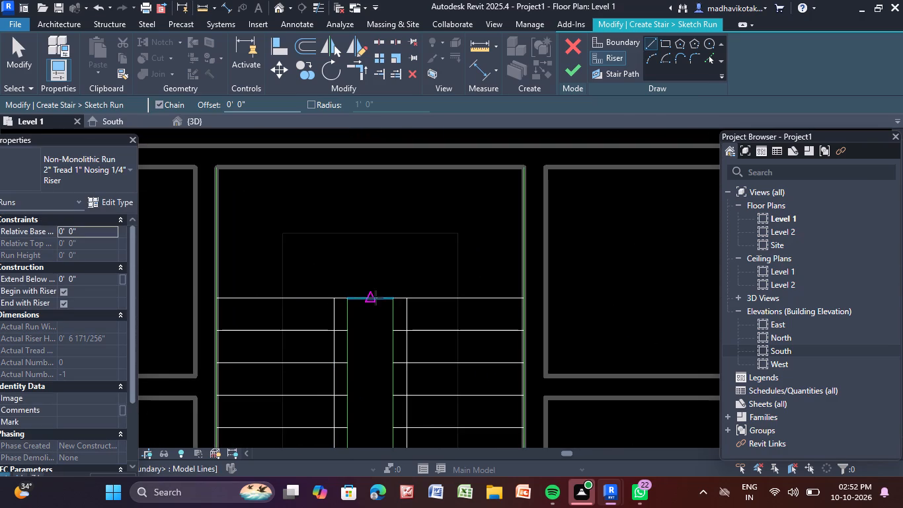
key(Escape)
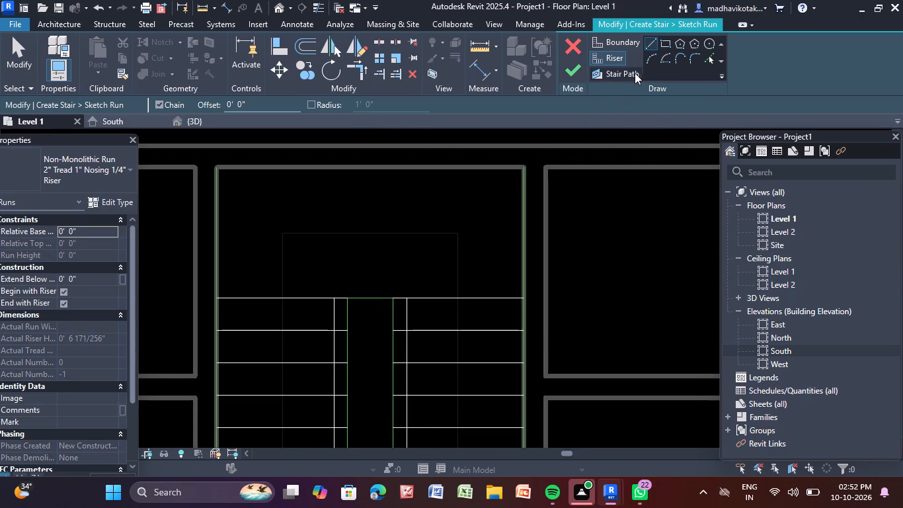
Sketch a U-shaped stair path up the west flight about 9'-5", across 4'-8", and down the east flight, and try finishing the run.
click(634, 73)
click(650, 45)
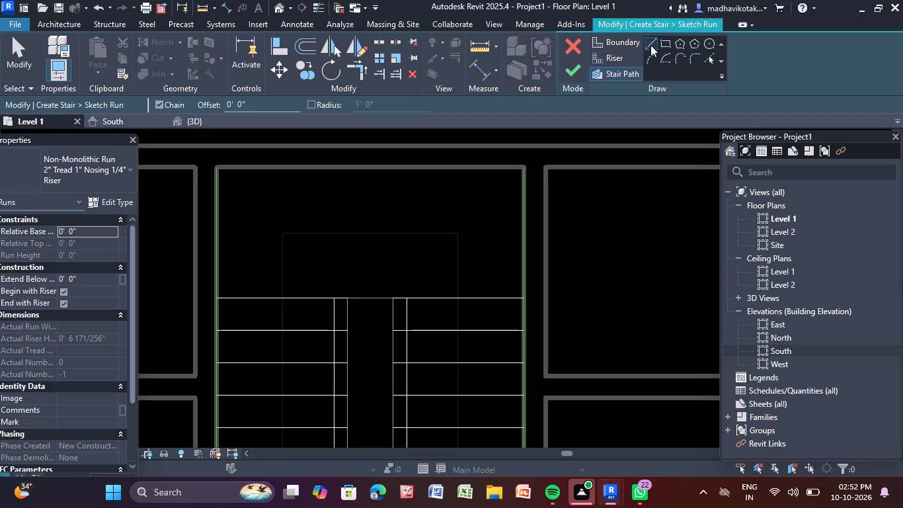
scroll(610, 220, down, 2)
middle_drag(605, 232, 587, 97)
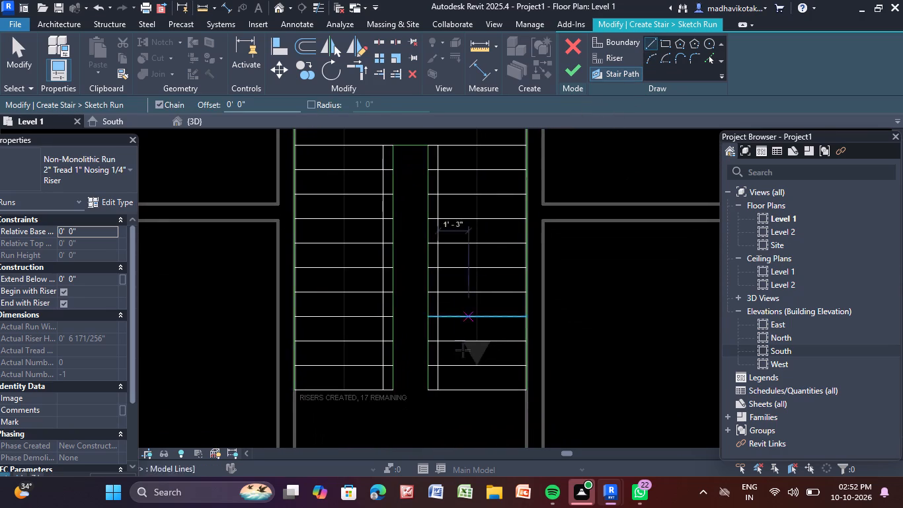
click(345, 390)
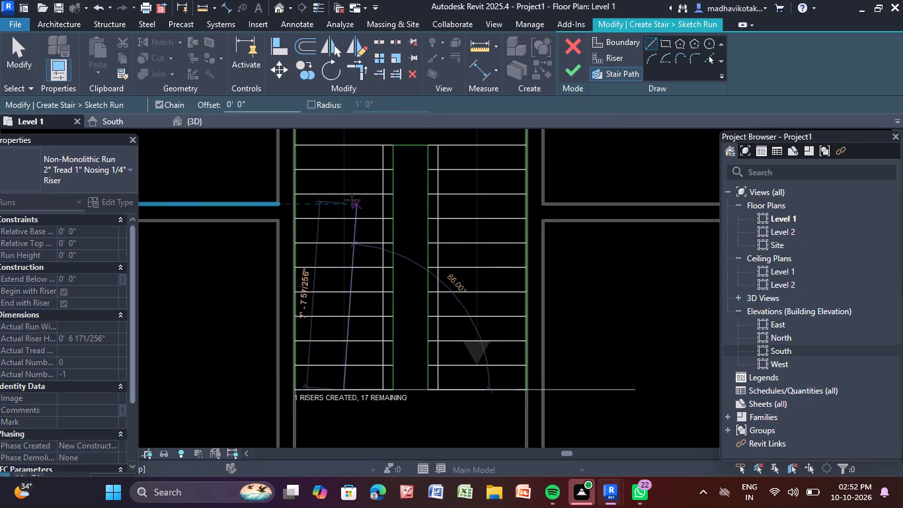
middle_drag(341, 187, 311, 308)
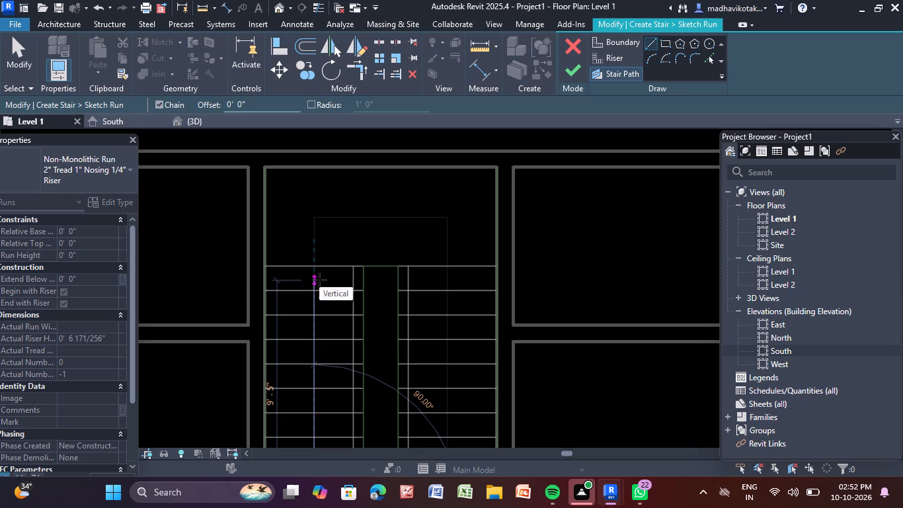
click(319, 280)
click(429, 280)
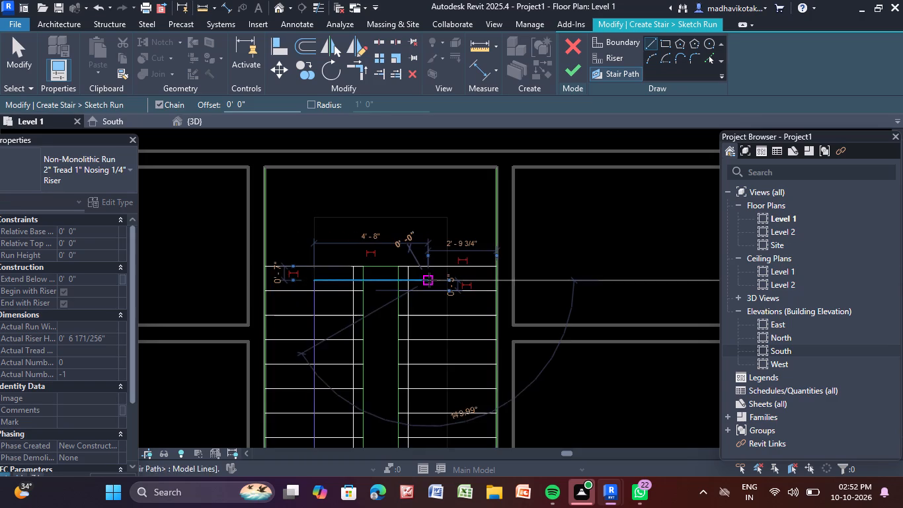
scroll(436, 349, down, 2)
middle_drag(436, 349, 442, 233)
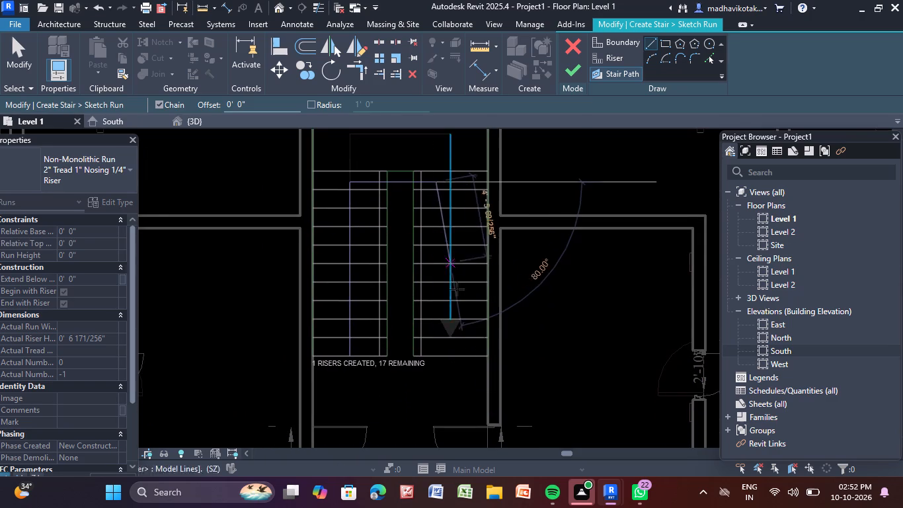
click(438, 338)
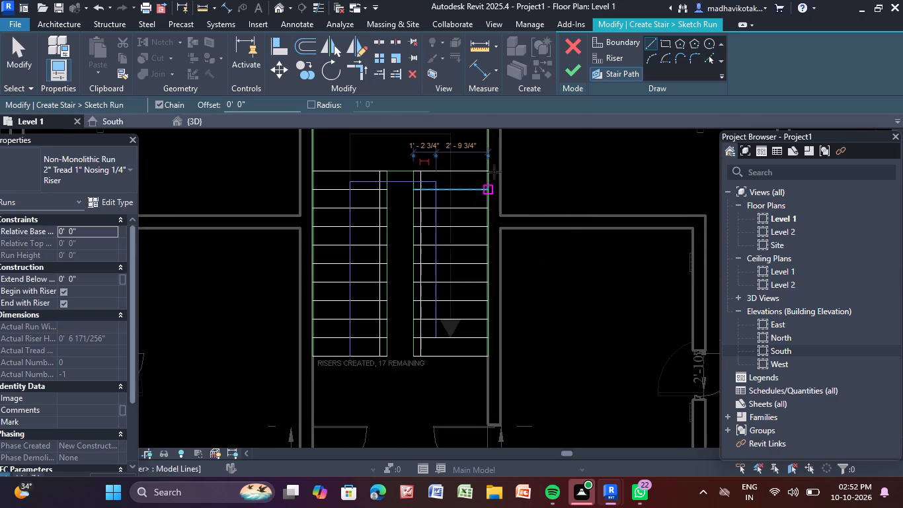
click(576, 80)
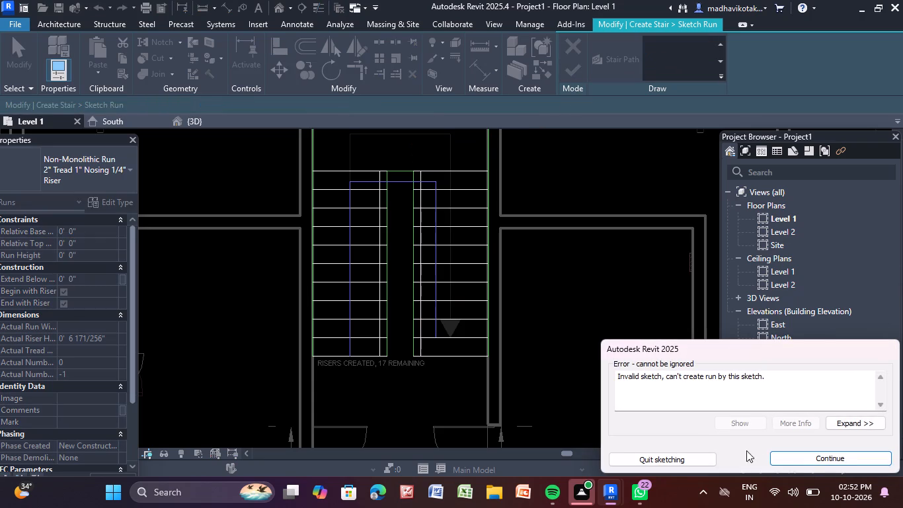
click(803, 461)
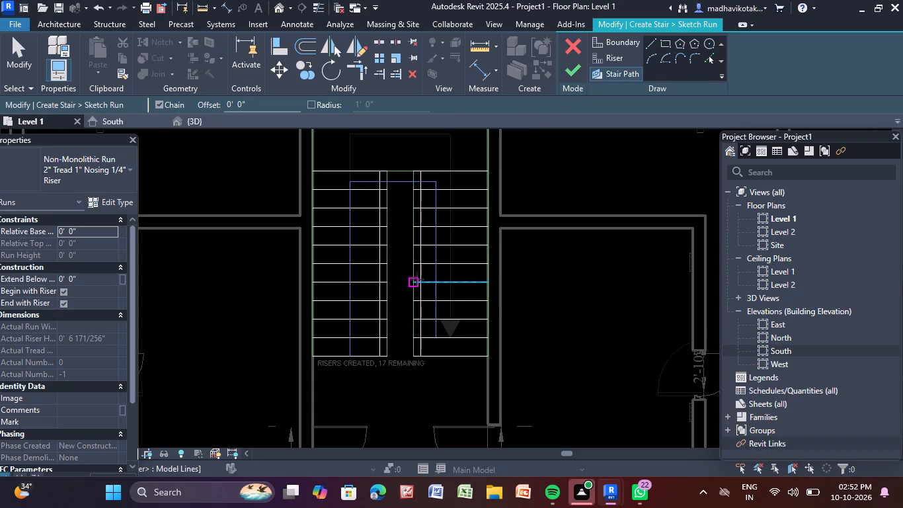
key(Escape)
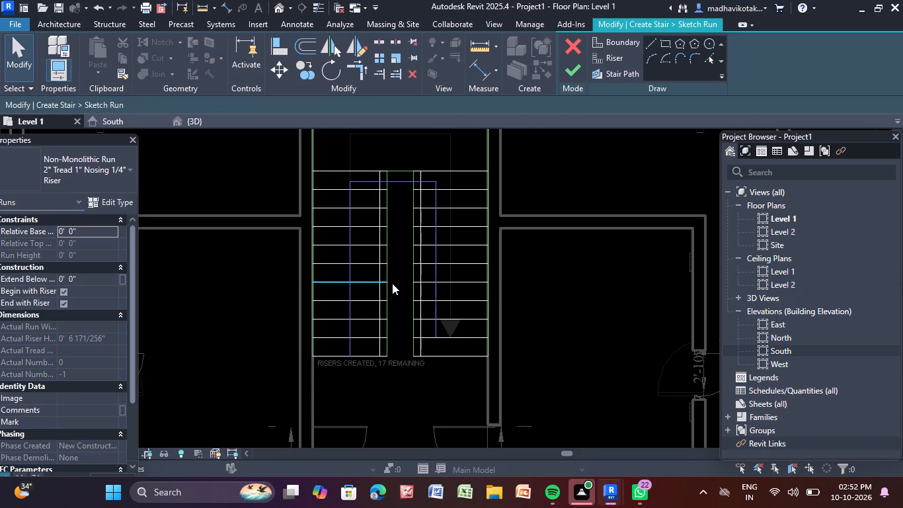
Delete the two vertical riser lines near the flights' inner boundaries and try finishing the run sketch again.
middle_drag(389, 282, 378, 327)
scroll(378, 327, up, 3)
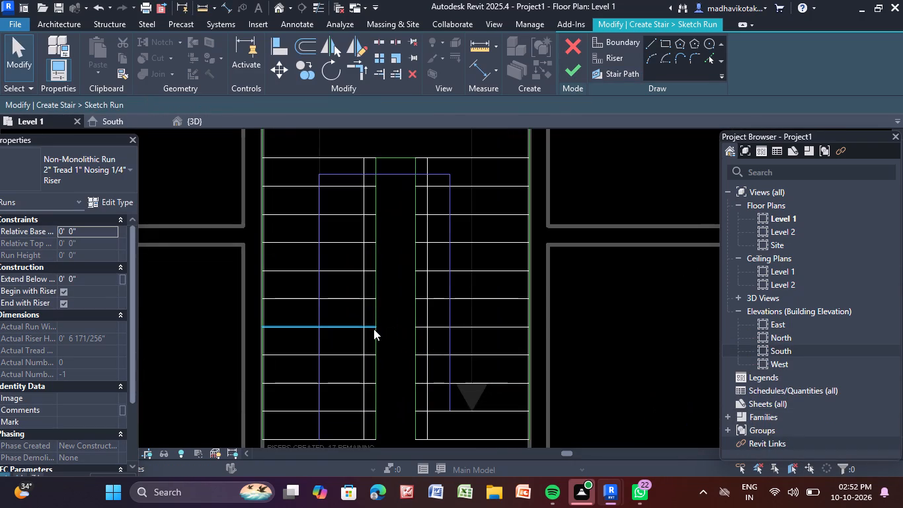
click(364, 329)
drag(364, 329, 375, 321)
key(Delete)
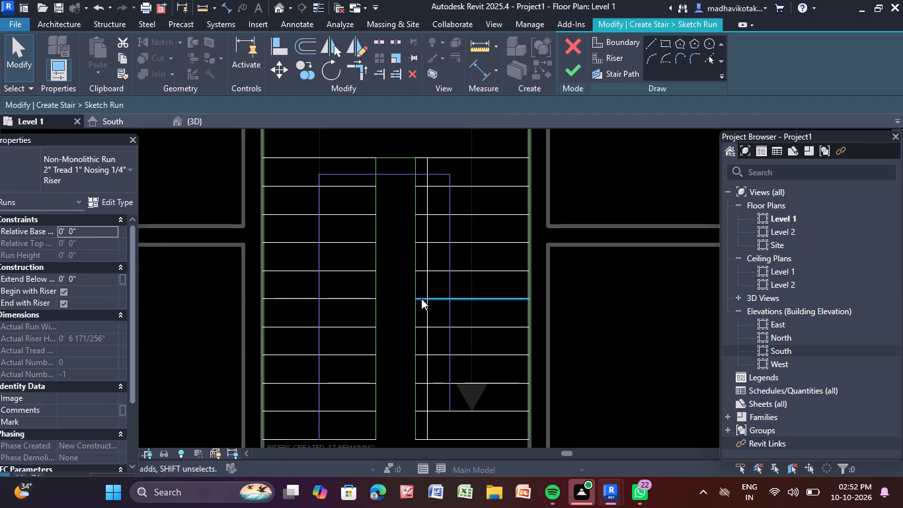
double_click(426, 302)
key(Delete)
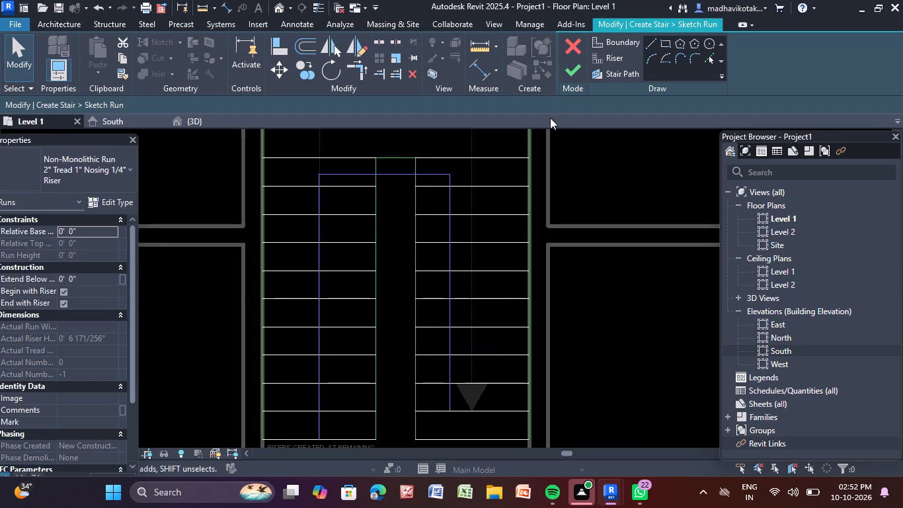
click(571, 70)
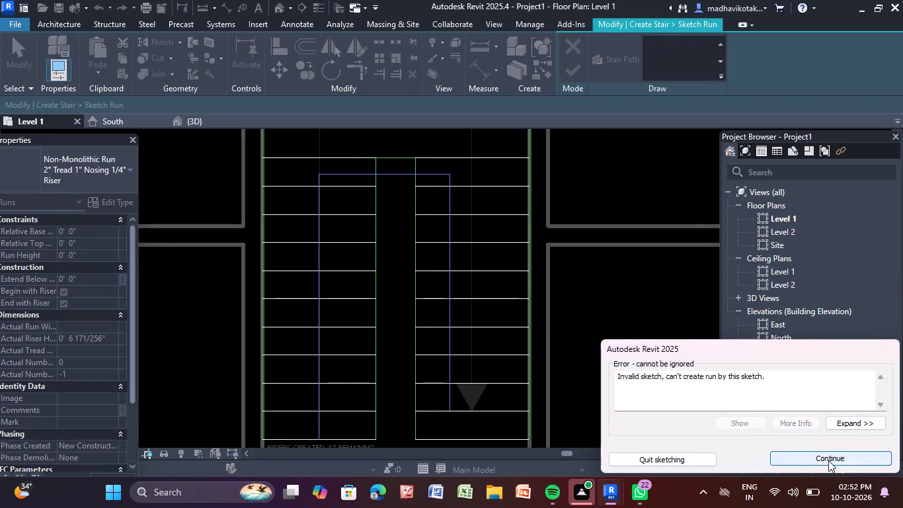
click(828, 460)
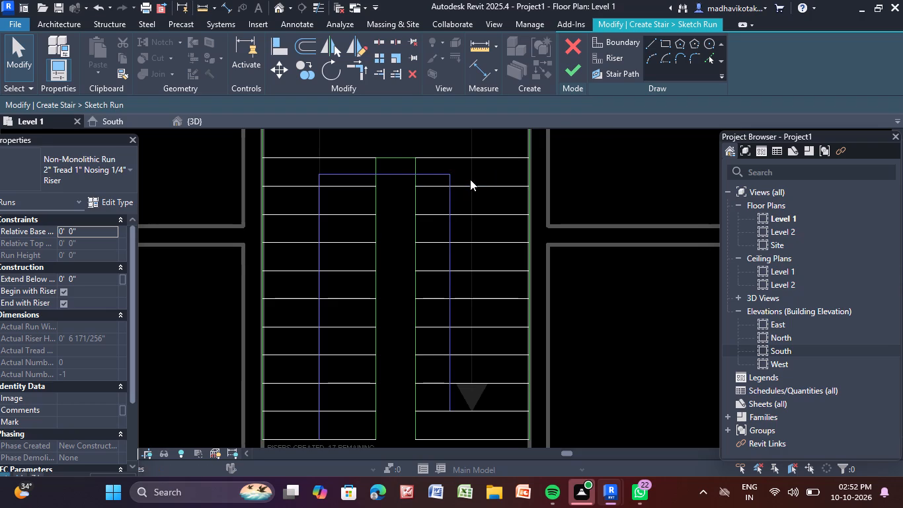
Sketch a U-shaped boundary just inside the flights' inner edges, 2'-3" across north of the risers and 10'-11" down the east side, and try finishing.
scroll(470, 179, down, 1)
middle_drag(471, 183, 483, 203)
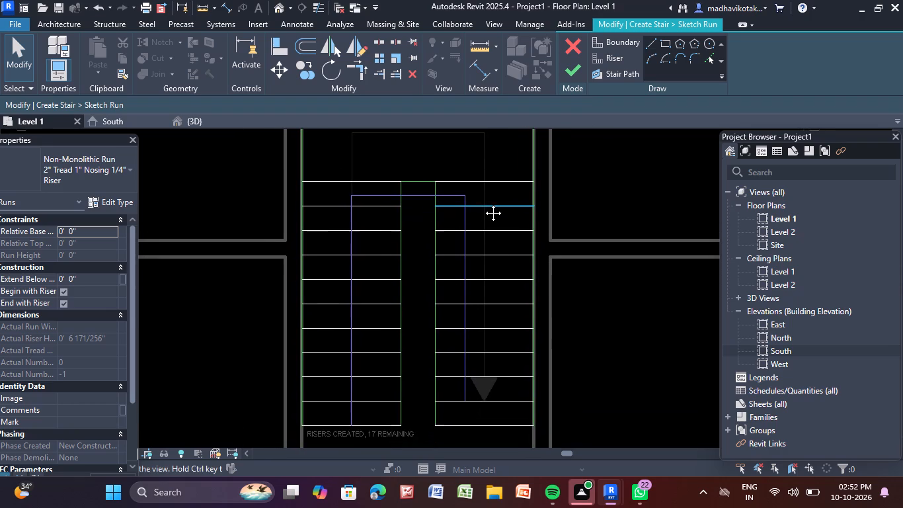
middle_drag(483, 203, 482, 202)
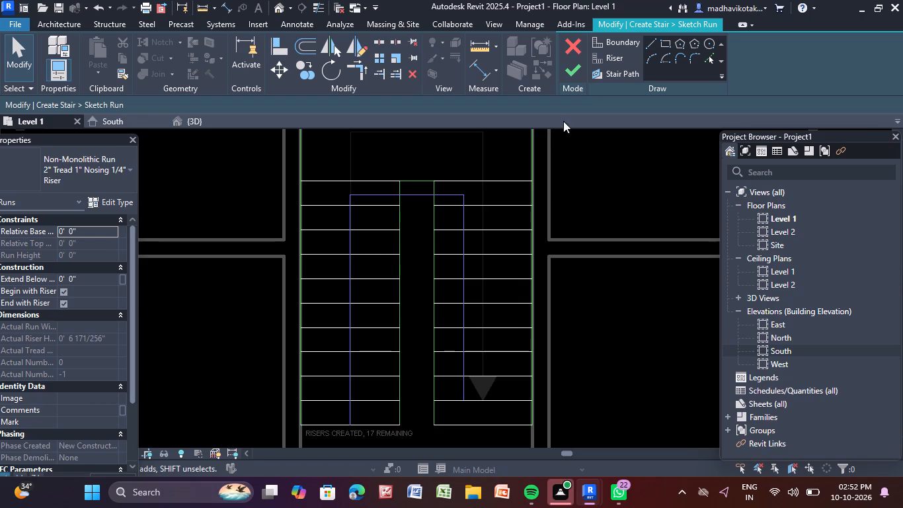
click(633, 44)
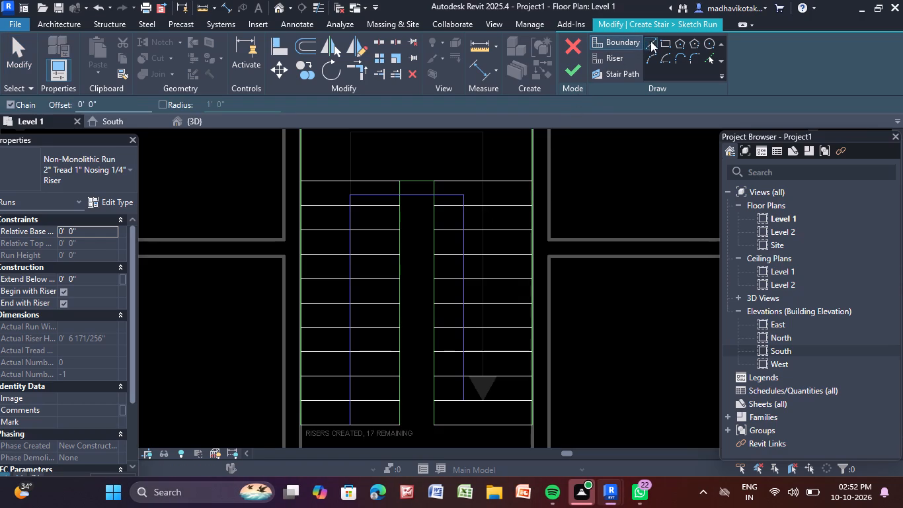
click(650, 41)
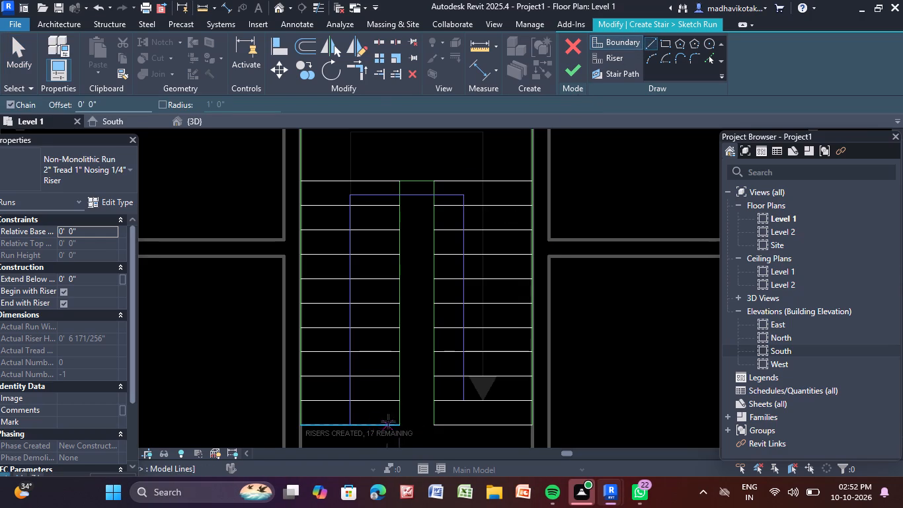
middle_drag(395, 421, 419, 341)
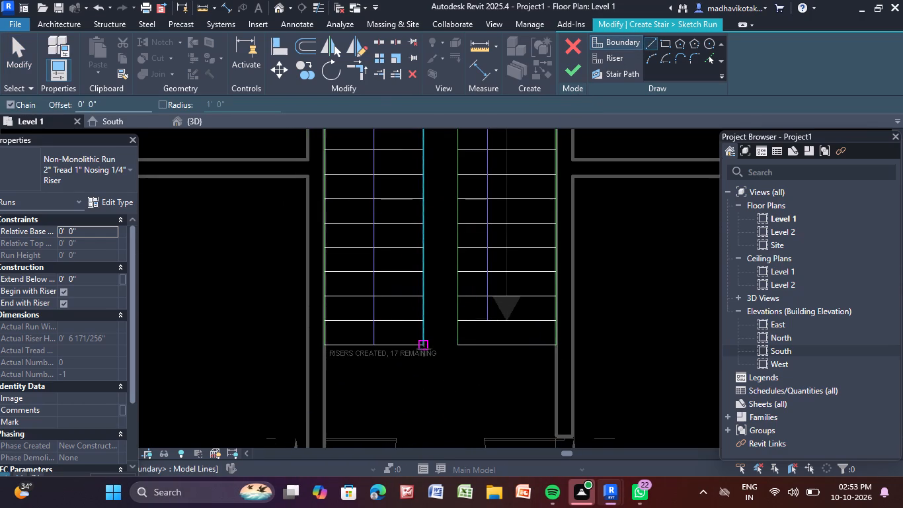
click(415, 345)
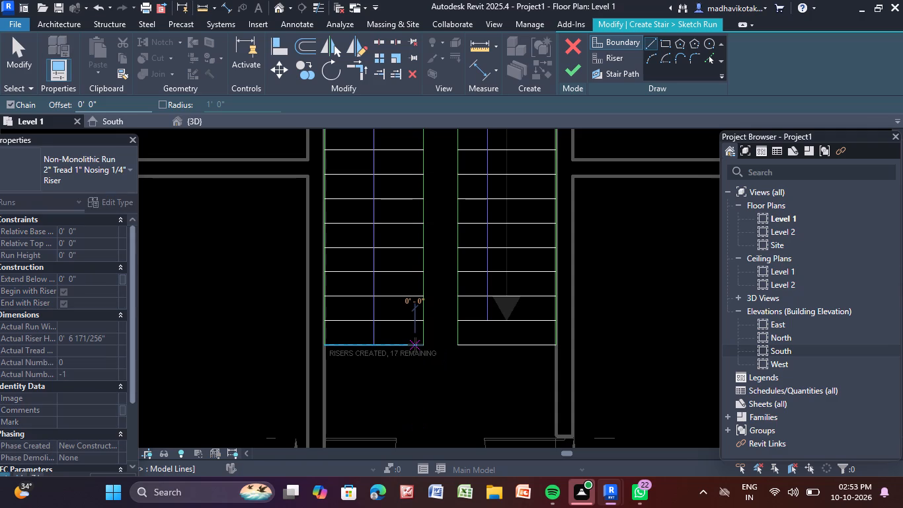
middle_drag(410, 188, 381, 346)
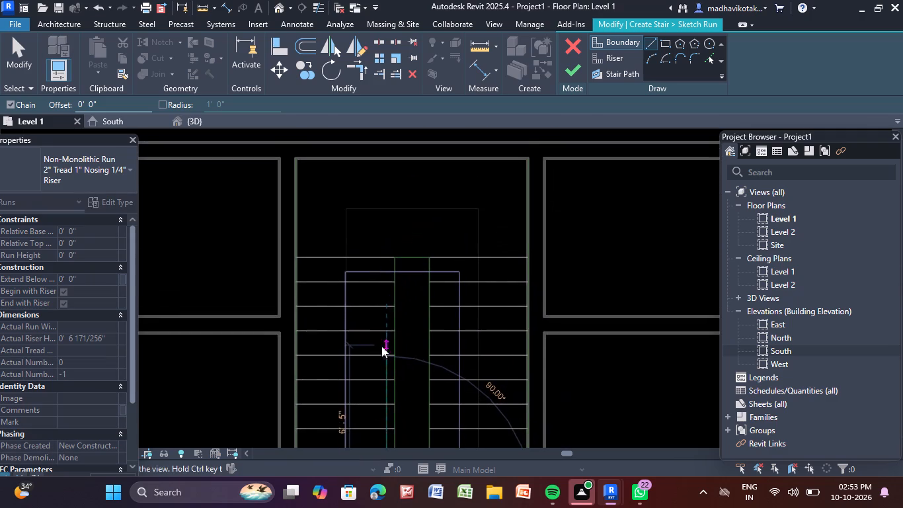
click(389, 236)
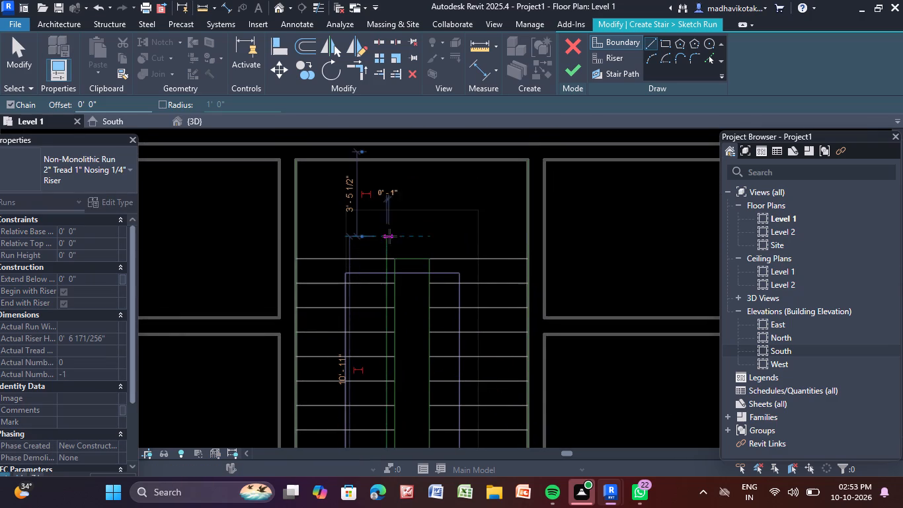
click(442, 237)
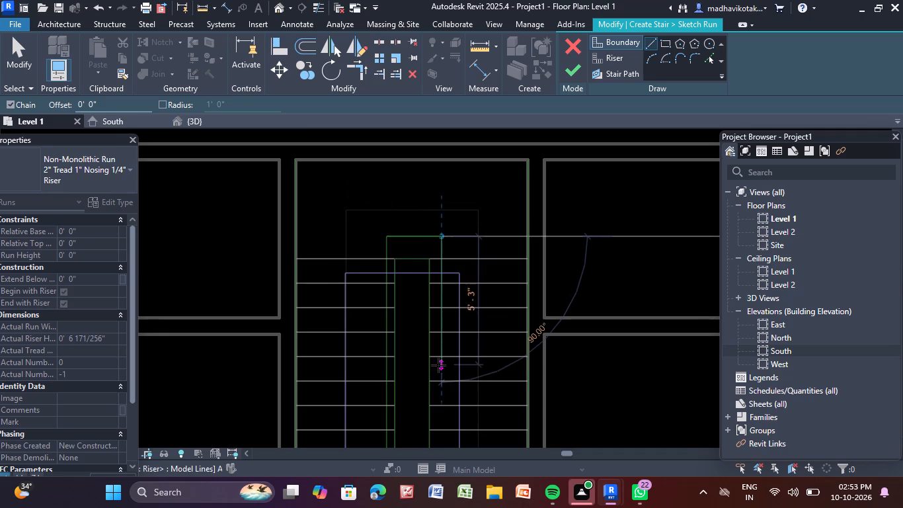
middle_drag(438, 365, 461, 175)
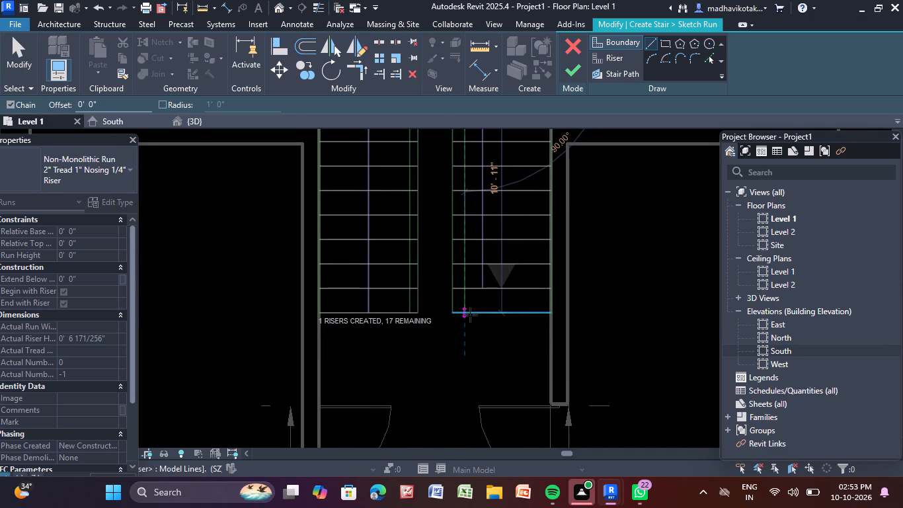
click(465, 314)
click(574, 73)
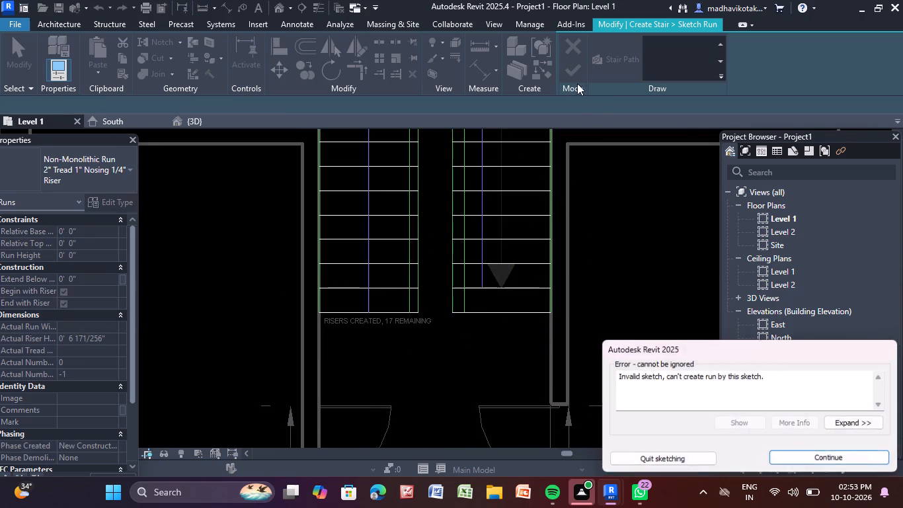
click(820, 462)
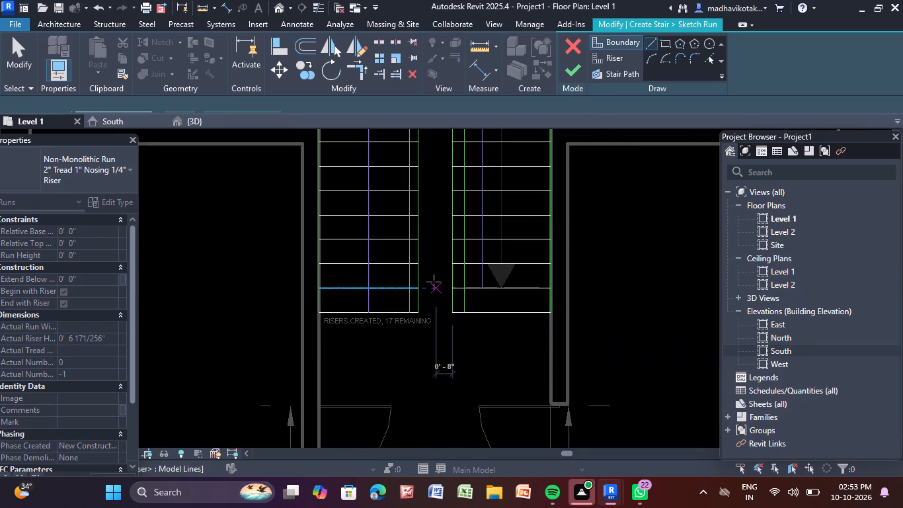
Delete the two vertical legs of the new U-shaped boundary, one across each flight's treads.
key(Escape)
click(407, 275)
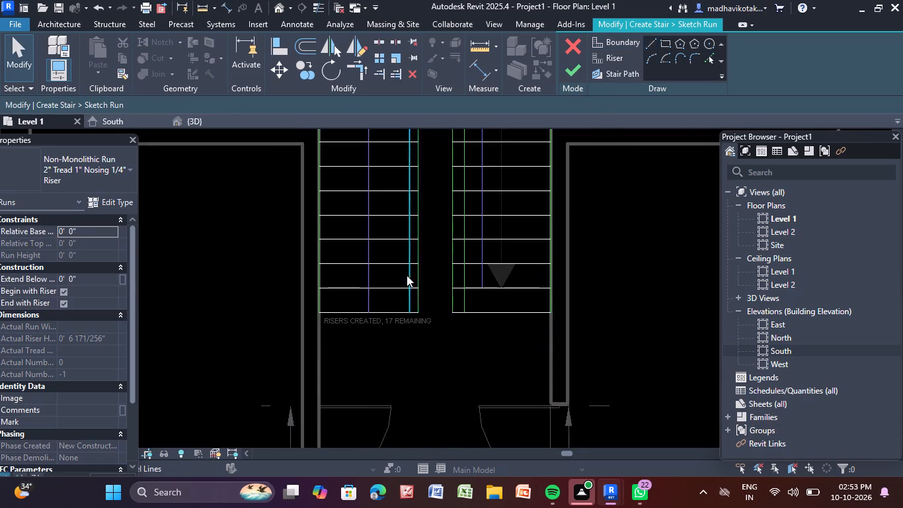
key(Delete)
click(463, 258)
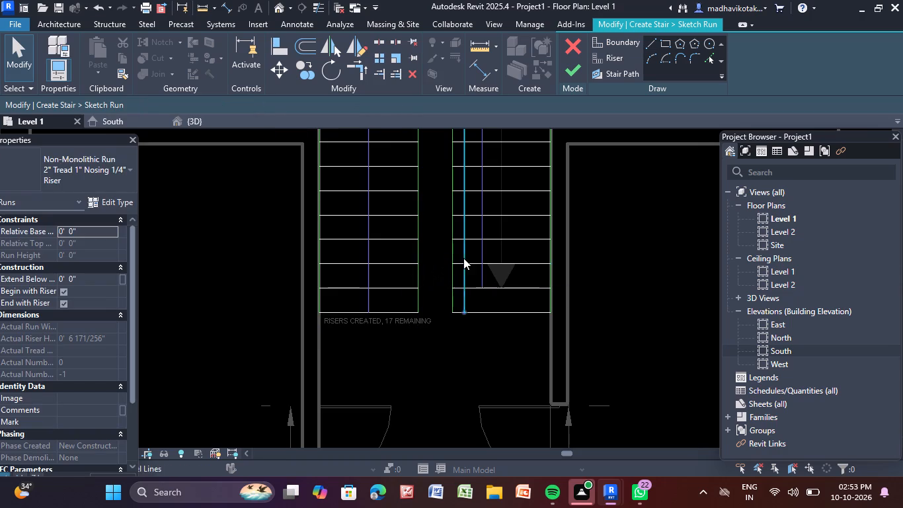
key(Delete)
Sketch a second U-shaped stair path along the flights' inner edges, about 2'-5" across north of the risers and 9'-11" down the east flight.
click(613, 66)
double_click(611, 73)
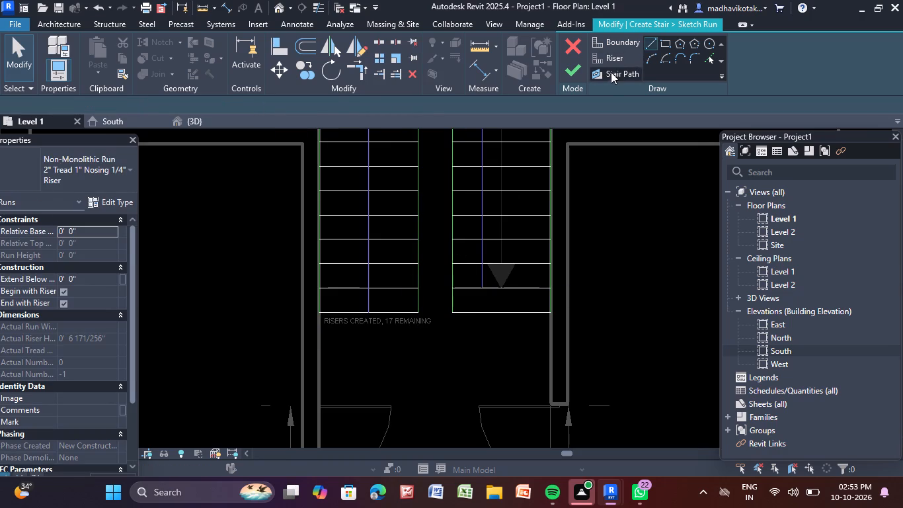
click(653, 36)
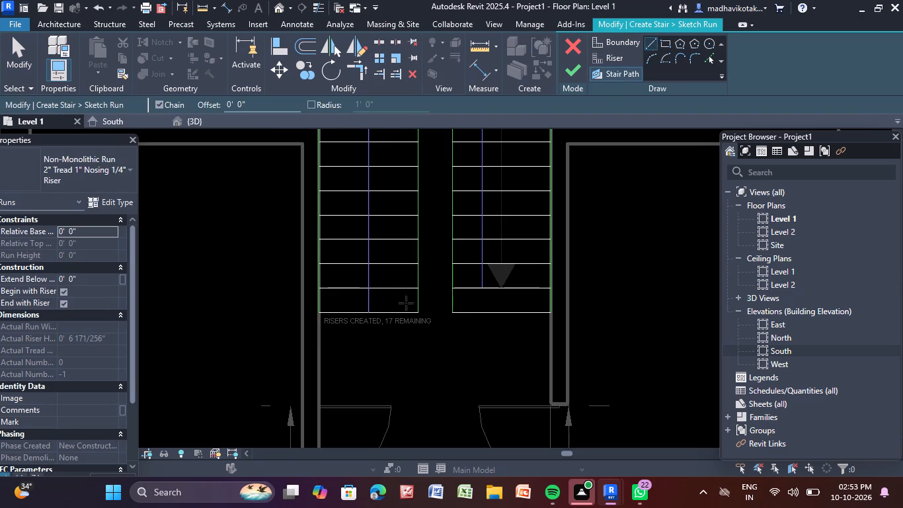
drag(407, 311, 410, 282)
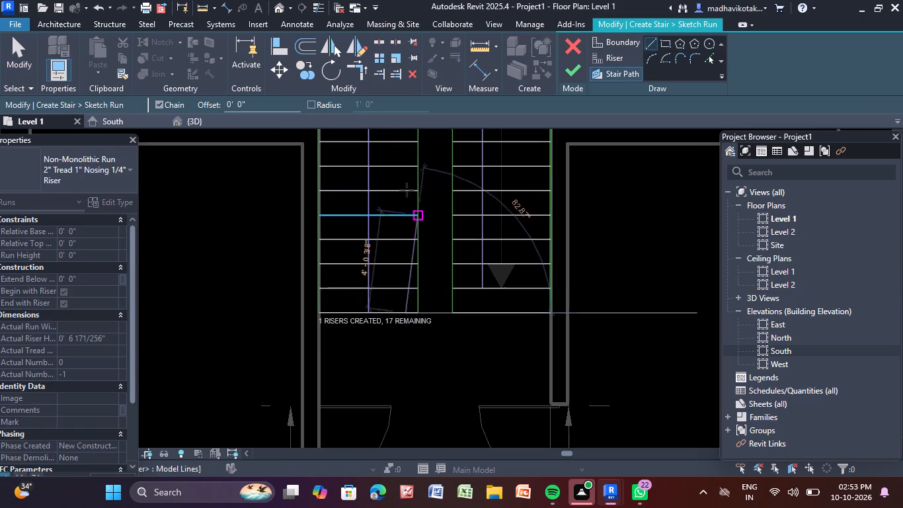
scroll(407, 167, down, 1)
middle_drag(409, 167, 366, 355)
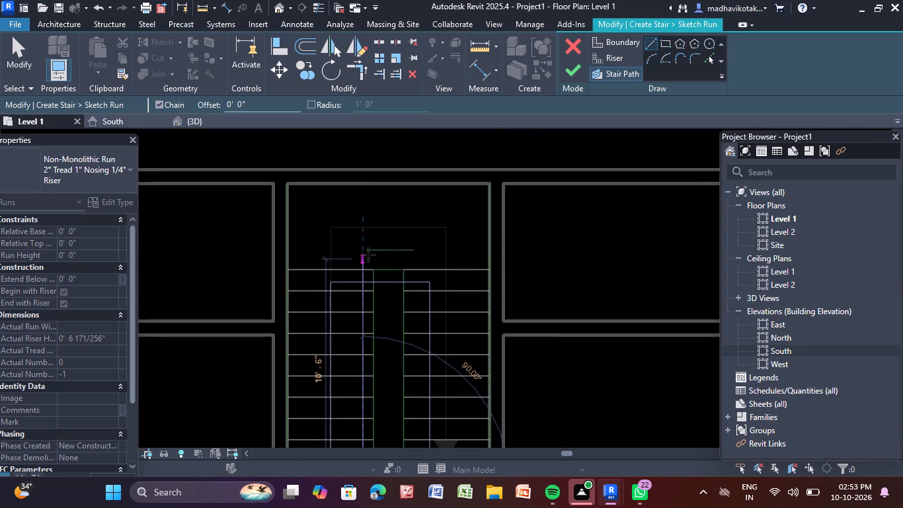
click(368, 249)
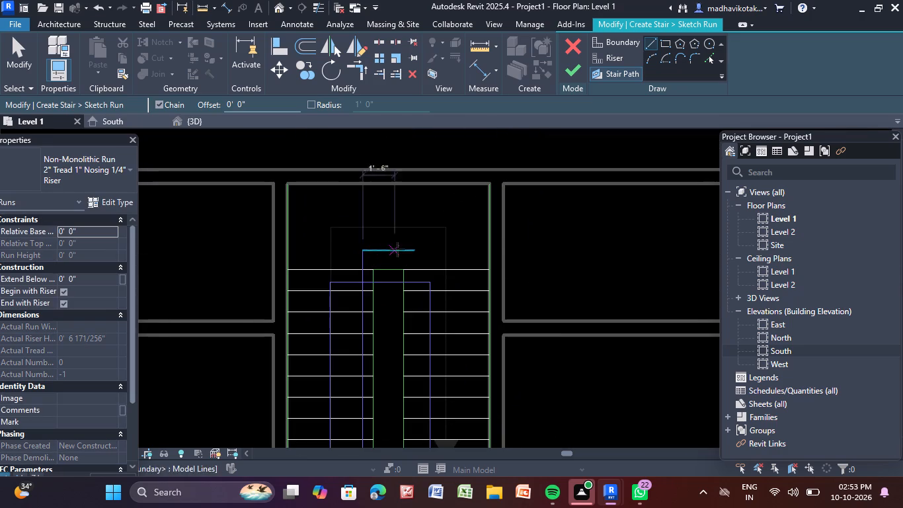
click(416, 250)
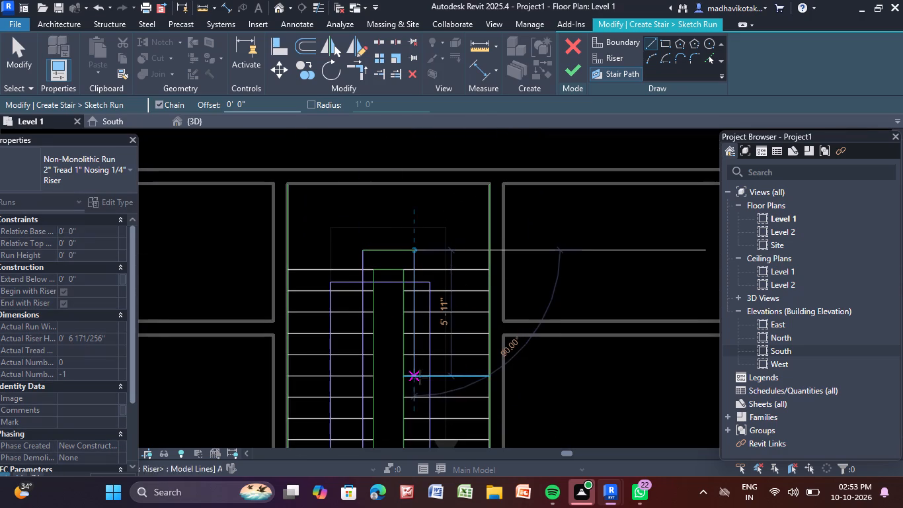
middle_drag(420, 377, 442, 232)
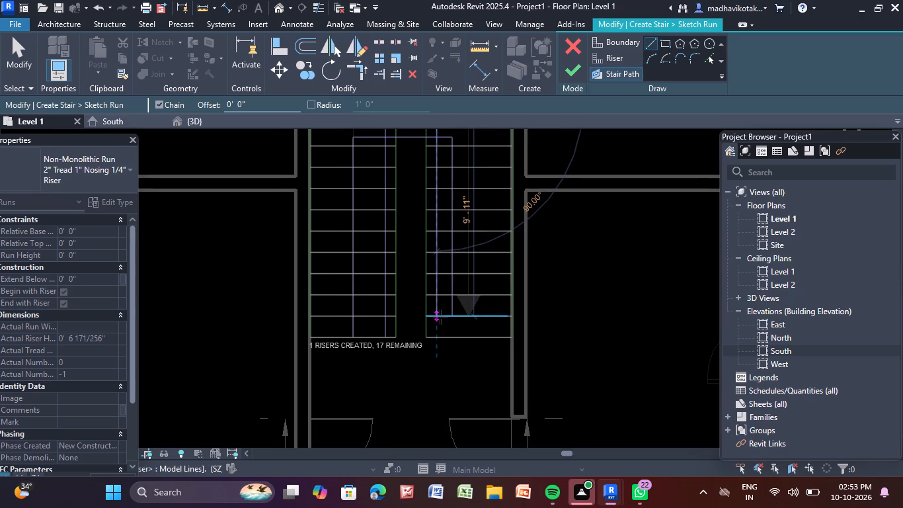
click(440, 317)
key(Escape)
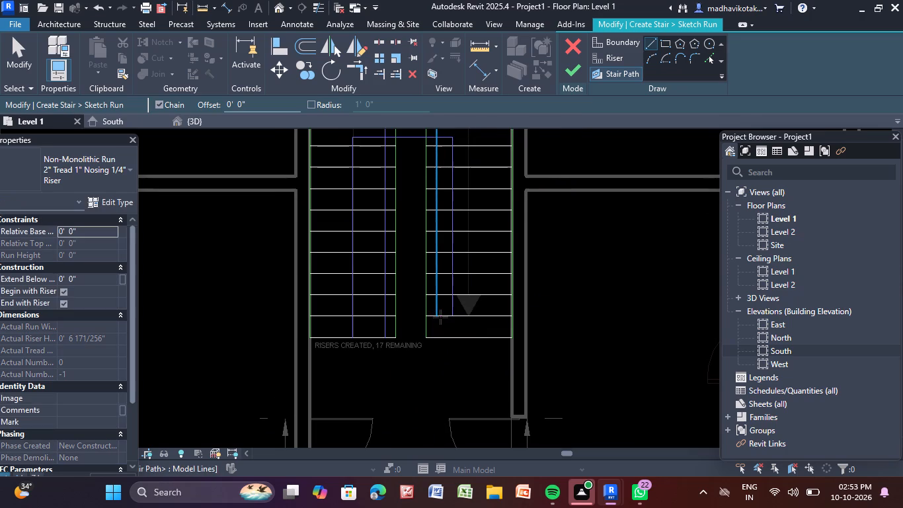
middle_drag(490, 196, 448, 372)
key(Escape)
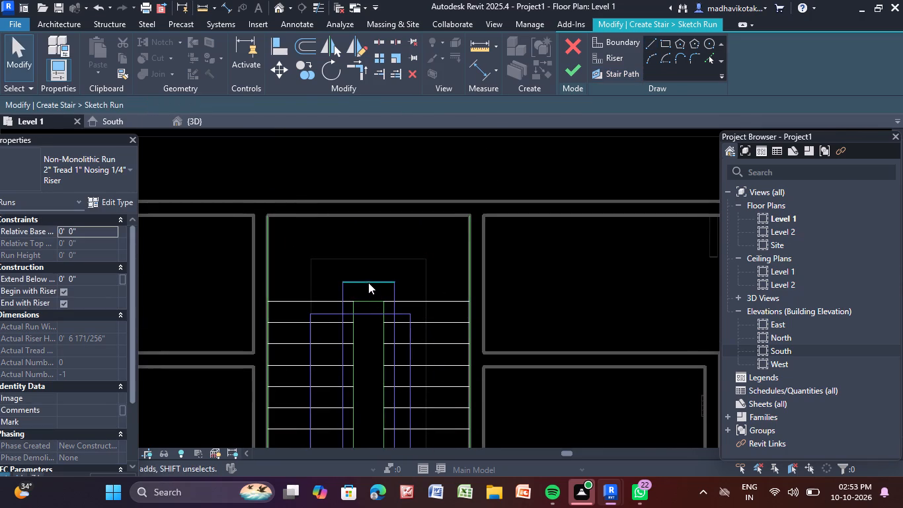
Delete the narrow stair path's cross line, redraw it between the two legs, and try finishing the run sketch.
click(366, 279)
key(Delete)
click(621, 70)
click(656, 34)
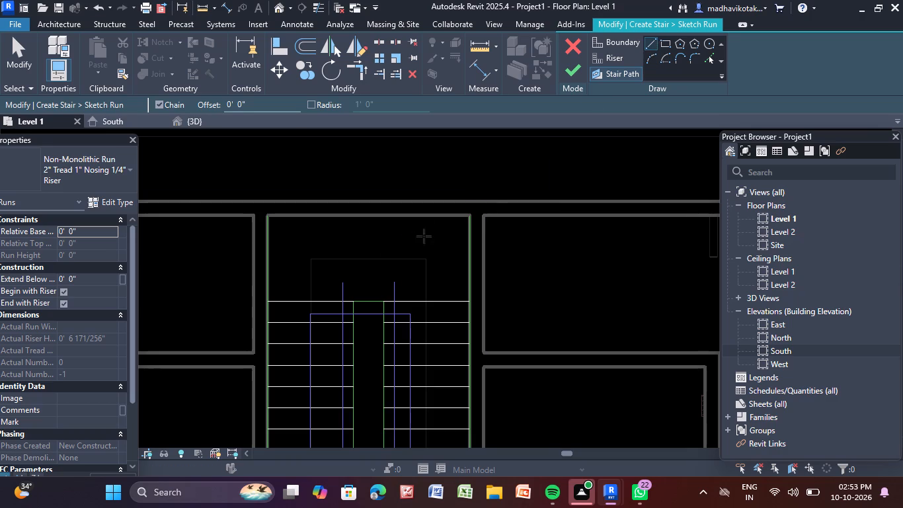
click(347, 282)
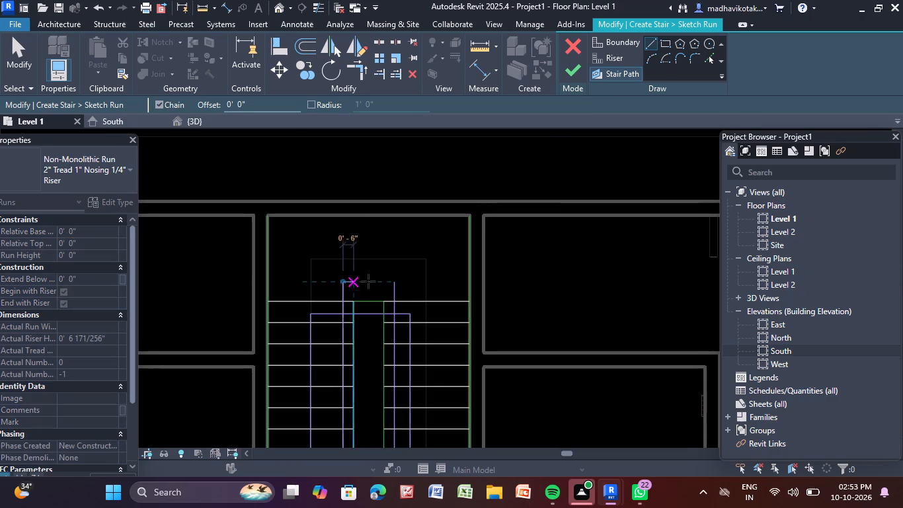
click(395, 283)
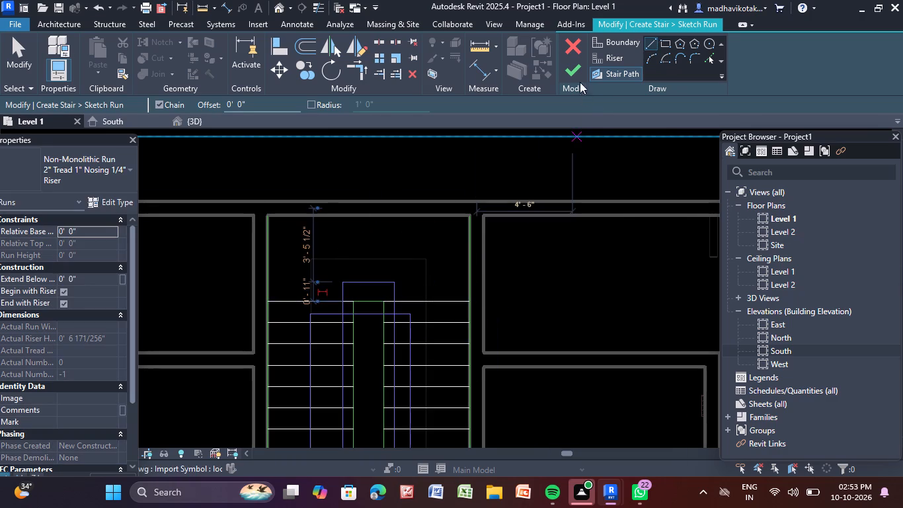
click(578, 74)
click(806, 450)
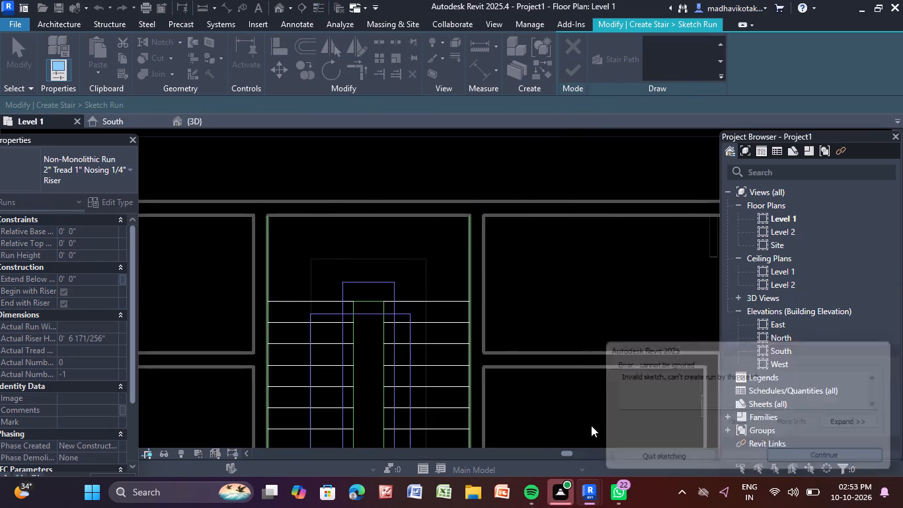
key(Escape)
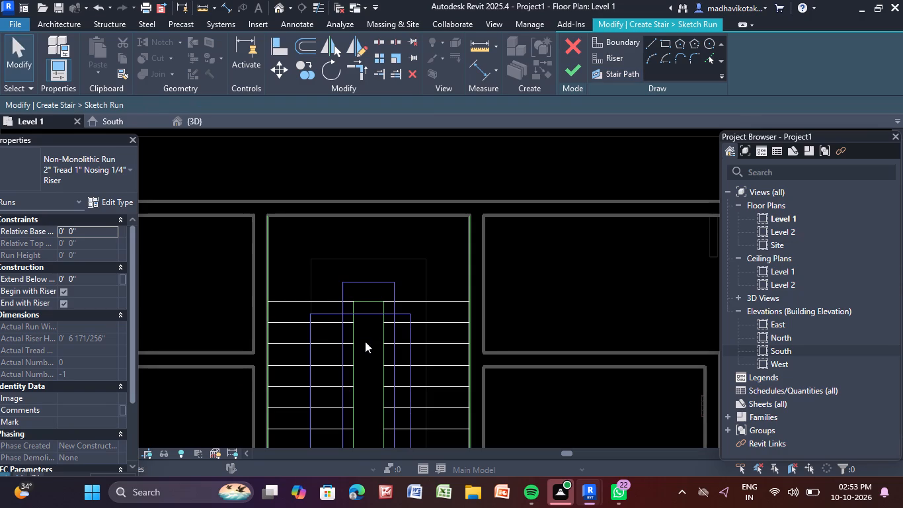
Delete the two inner boundary lines of the flights and the short line joining them at the northernmost risers.
click(354, 339)
key(Delete)
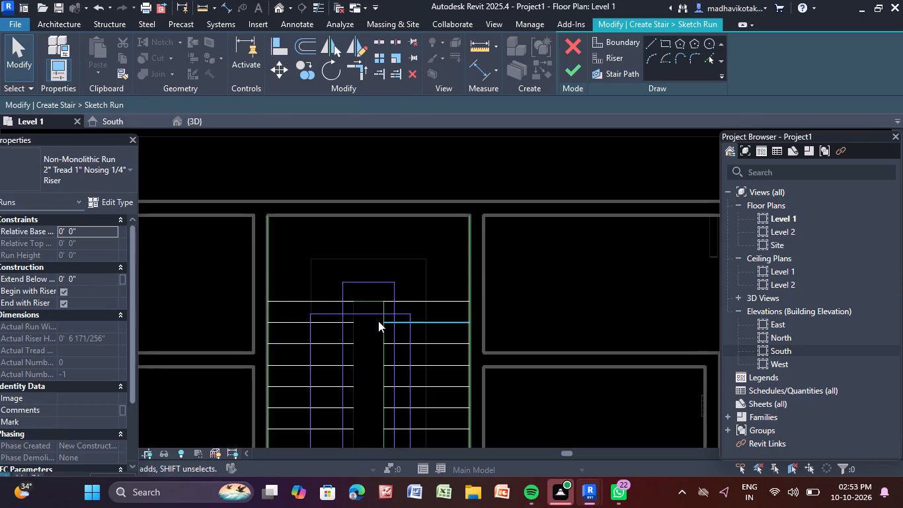
click(385, 315)
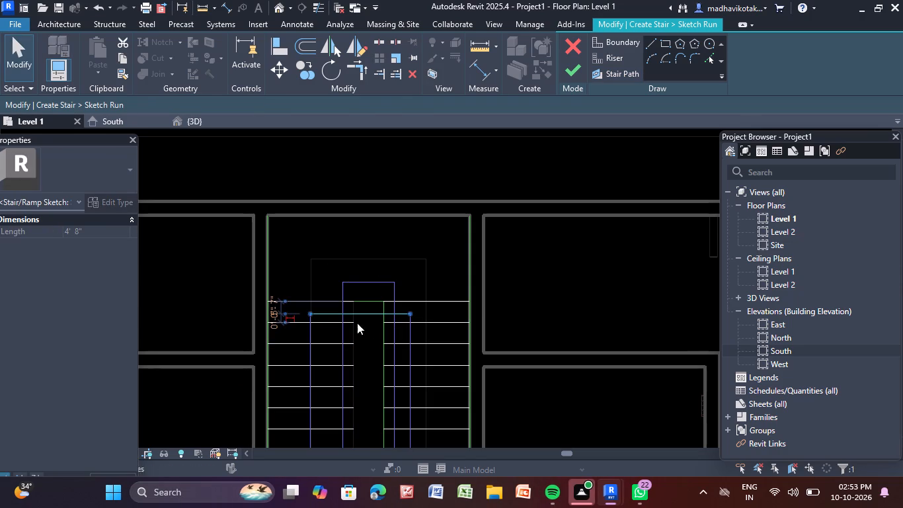
key(Escape)
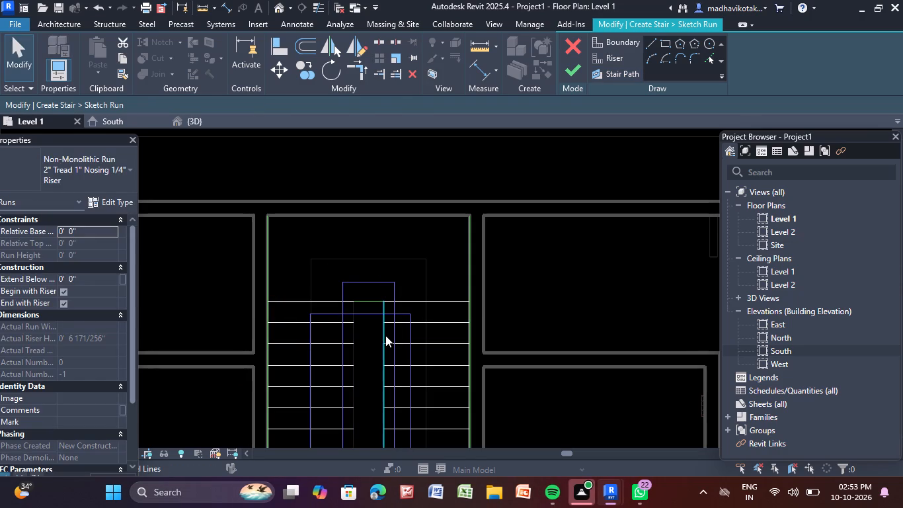
click(385, 336)
key(Delete)
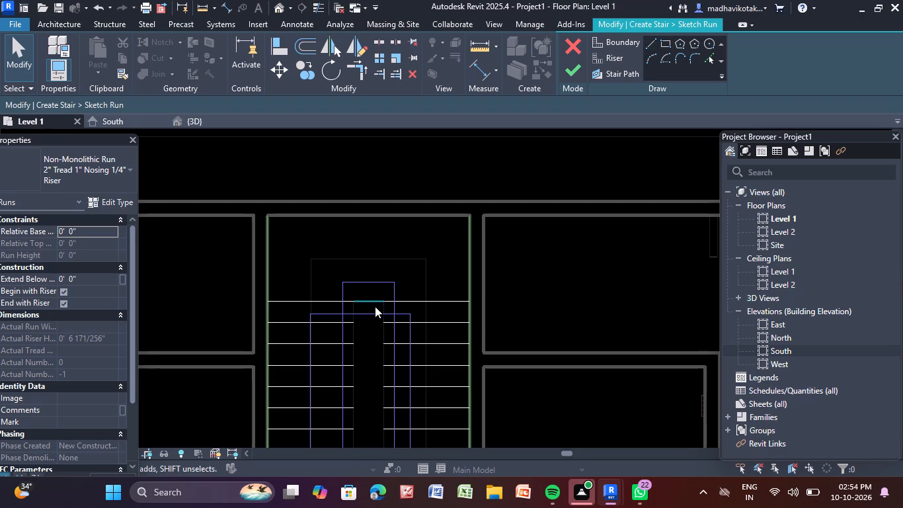
click(373, 304)
key(Delete)
Replace the wider stair path's cross line with a boundary line about 4'-8" long, slightly further south between the path's legs.
click(367, 317)
key(Delete)
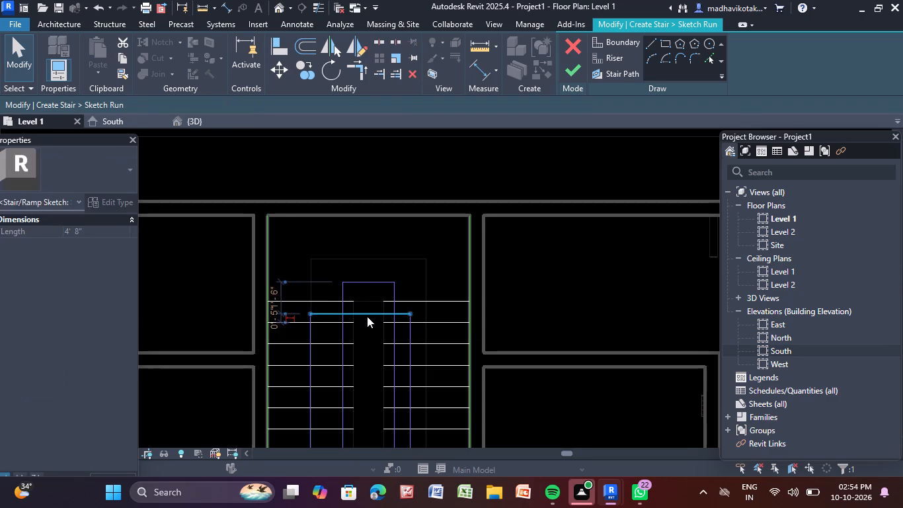
click(650, 42)
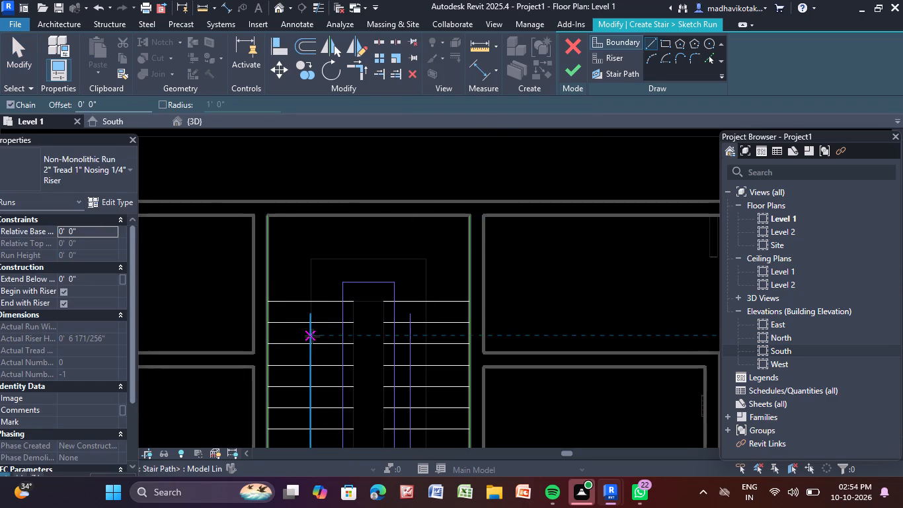
click(312, 336)
click(412, 333)
key(Escape)
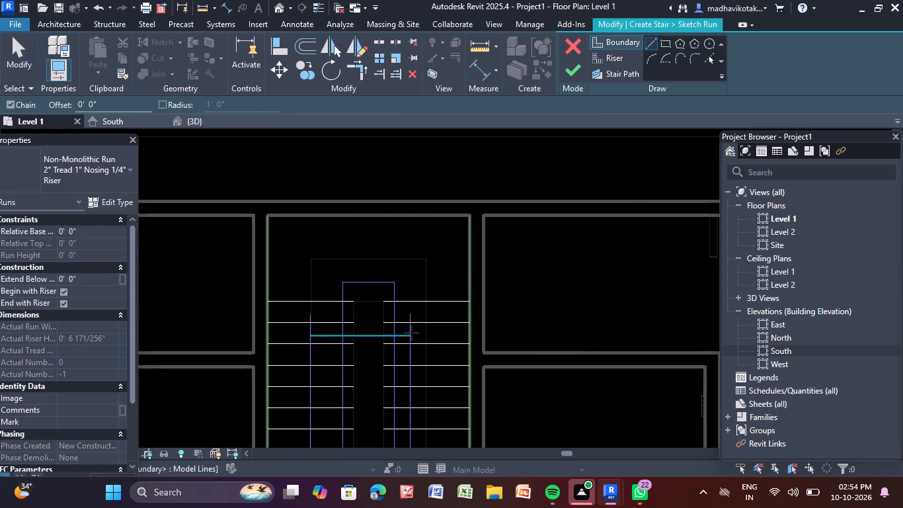
key(Escape)
Delete the remaining stair path lines: both legs of the wider path and all three segments of the narrower one.
click(310, 316)
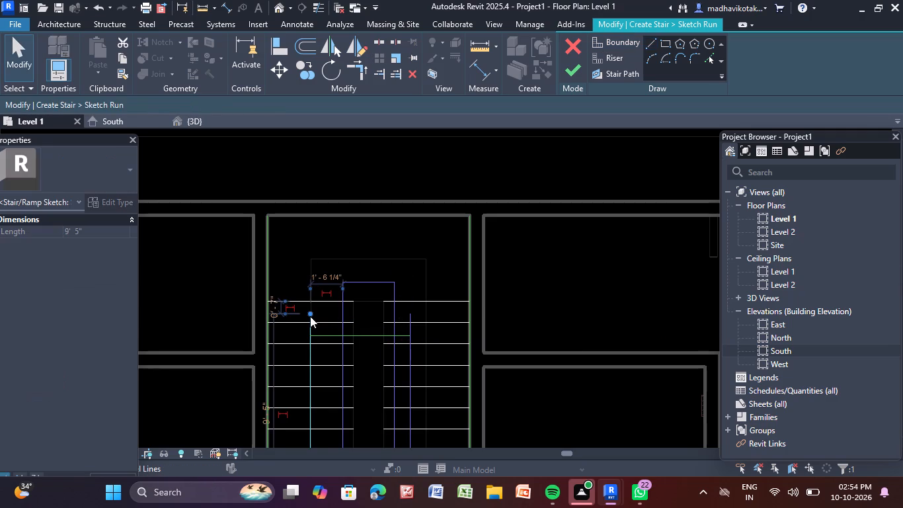
key(Delete)
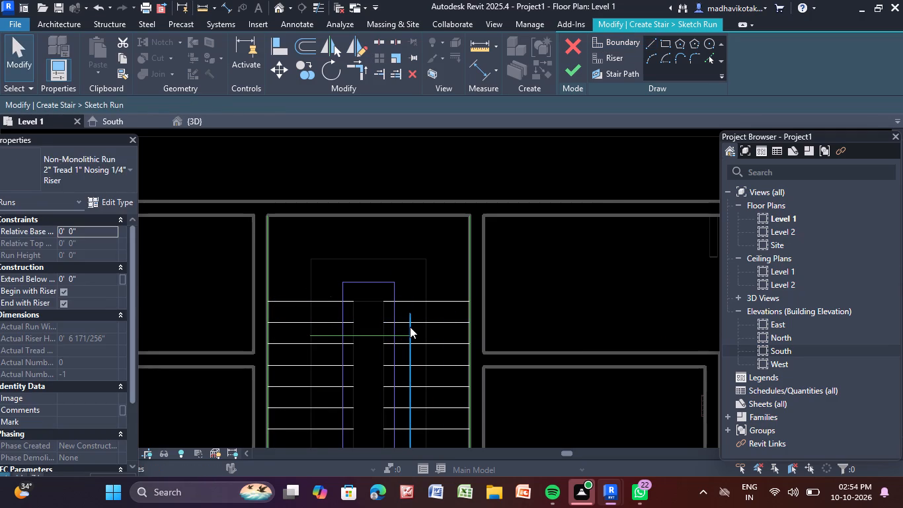
click(410, 327)
key(Delete)
click(379, 280)
key(Delete)
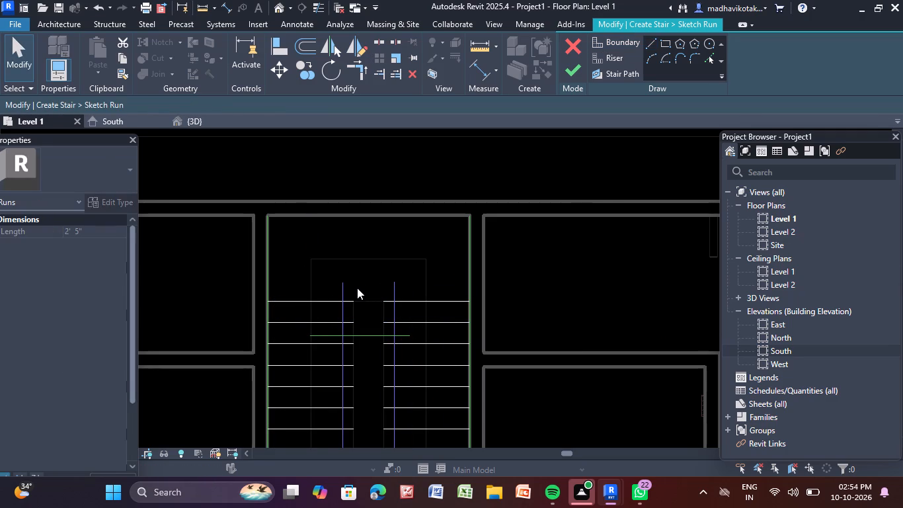
click(346, 291)
key(Delete)
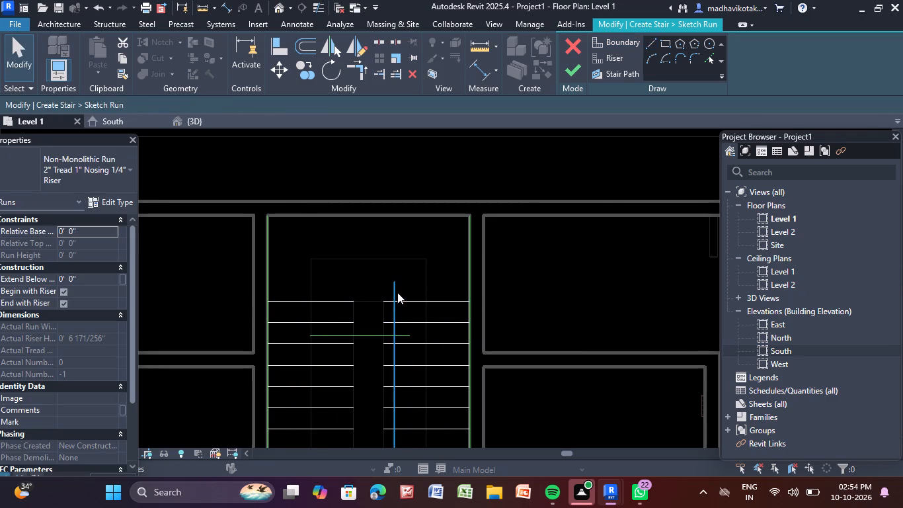
click(395, 291)
key(Delete)
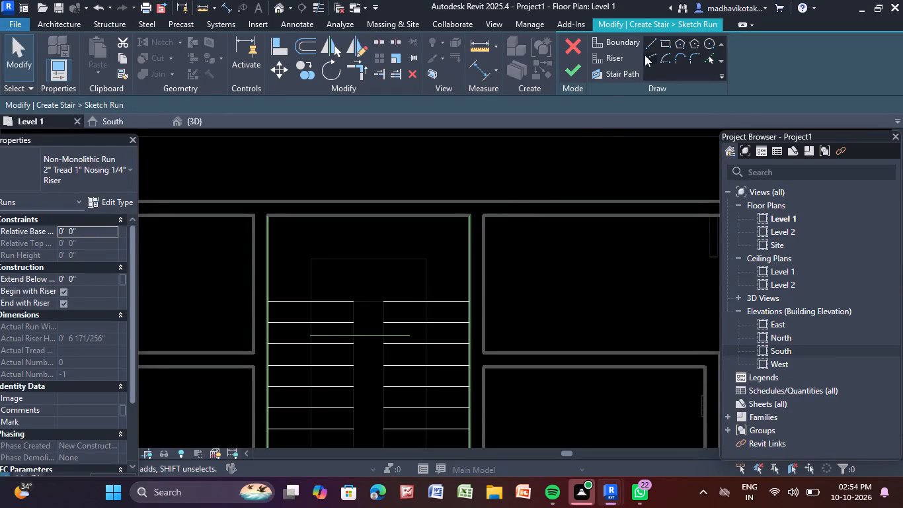
Sketch riser lines along the full inner edges of the west and east flights, joined by a short line at the northernmost risers.
click(625, 49)
click(616, 59)
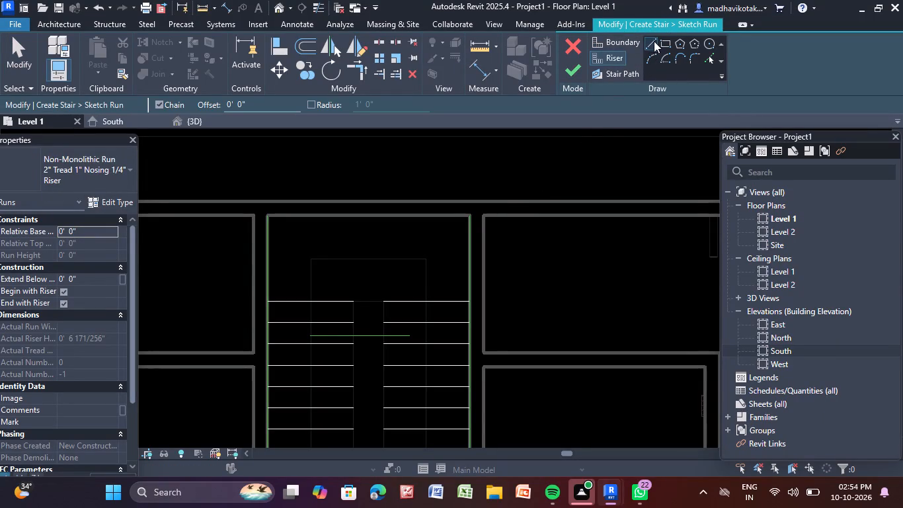
click(654, 43)
scroll(369, 325, down, 1)
middle_drag(365, 321, 331, 118)
scroll(330, 118, up, 1)
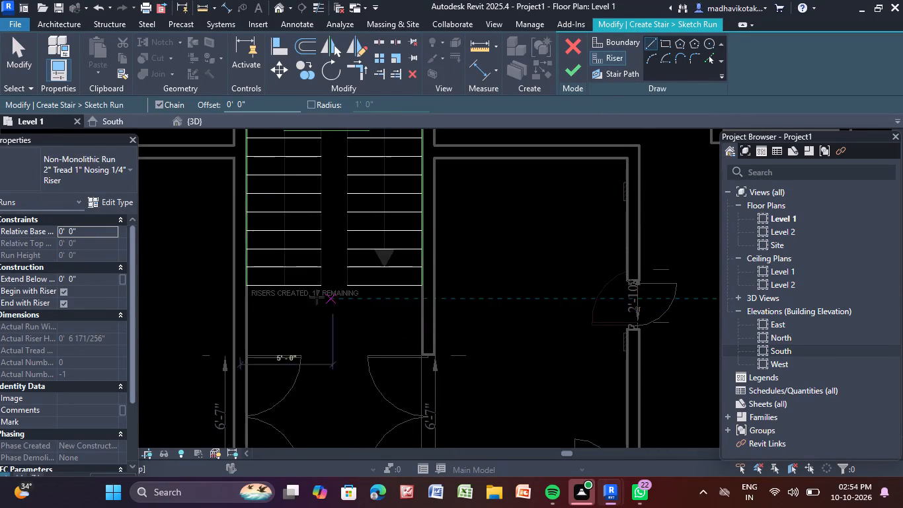
middle_drag(319, 284, 326, 325)
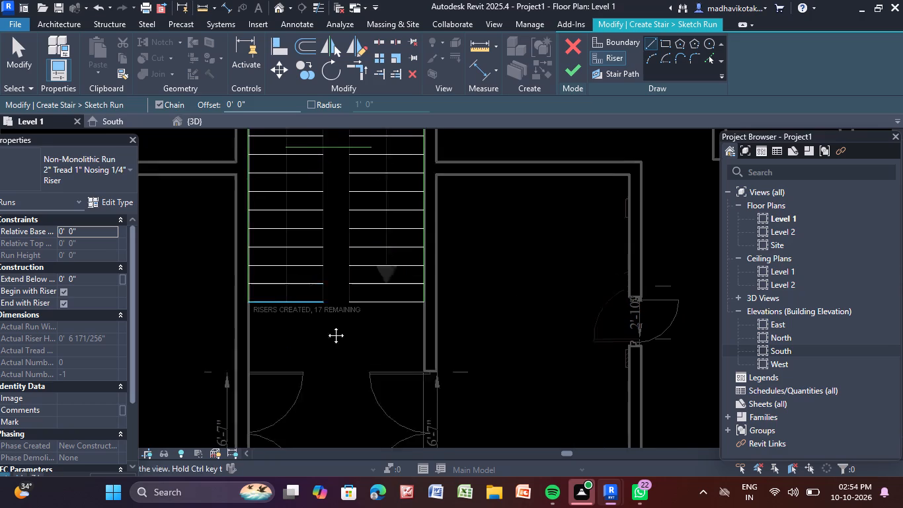
middle_drag(326, 325, 330, 355)
click(331, 352)
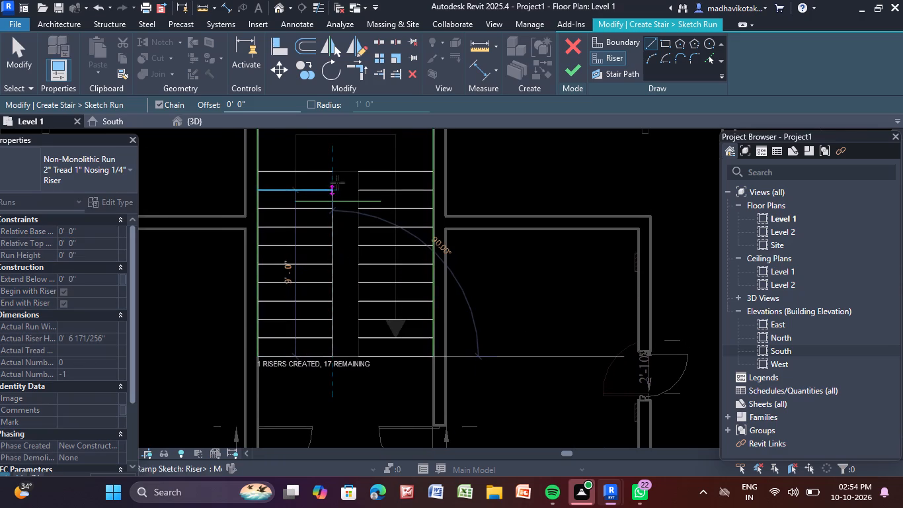
click(333, 172)
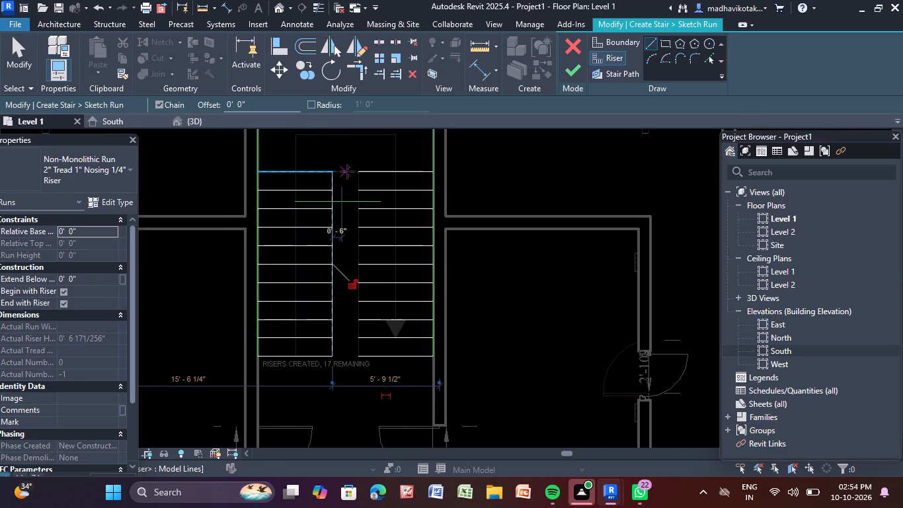
click(334, 169)
click(360, 174)
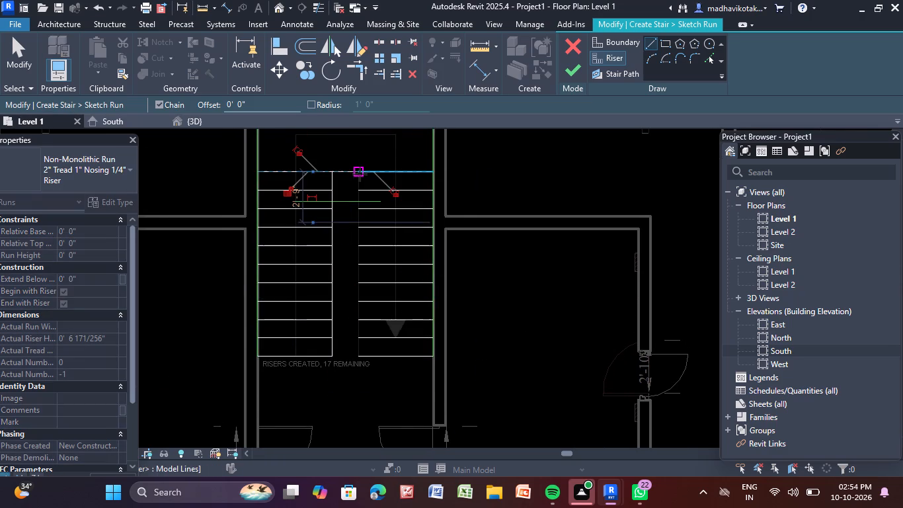
click(358, 358)
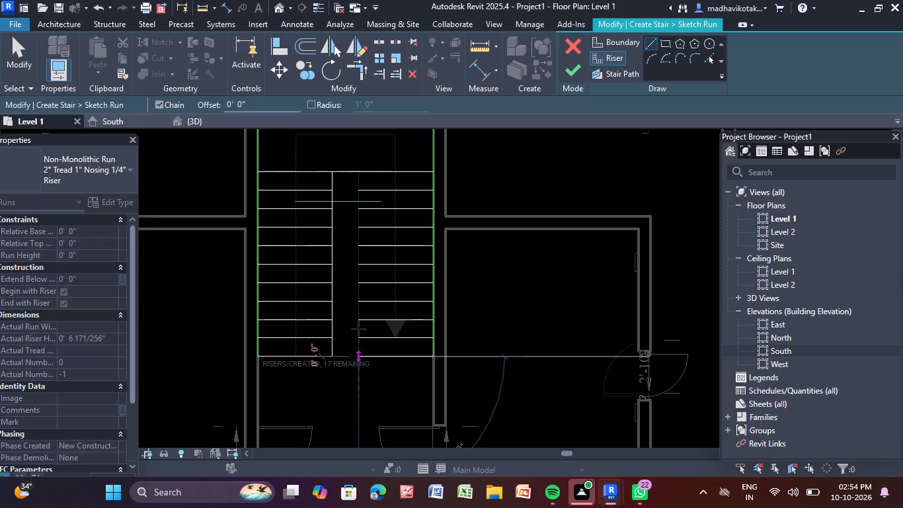
click(359, 171)
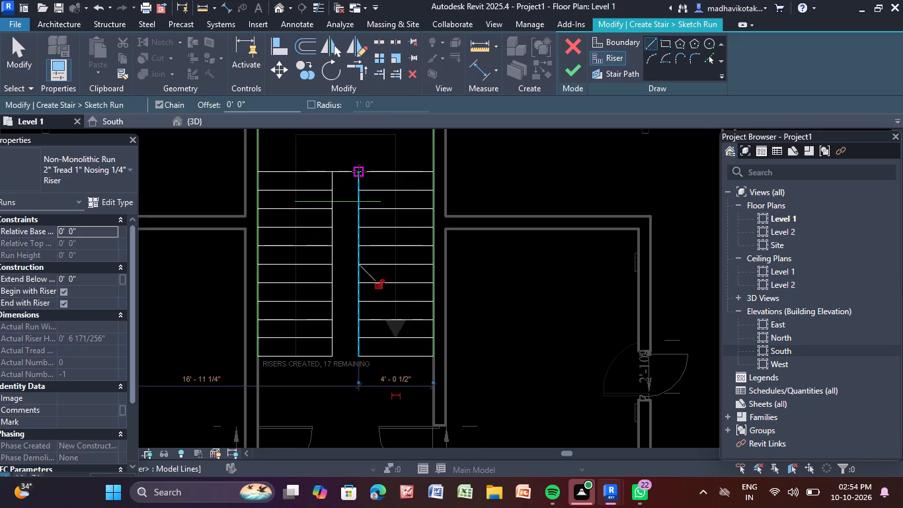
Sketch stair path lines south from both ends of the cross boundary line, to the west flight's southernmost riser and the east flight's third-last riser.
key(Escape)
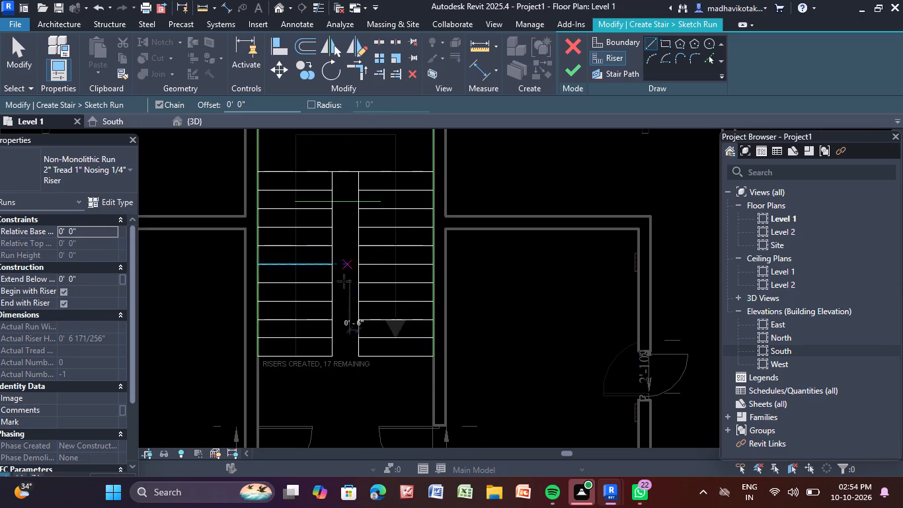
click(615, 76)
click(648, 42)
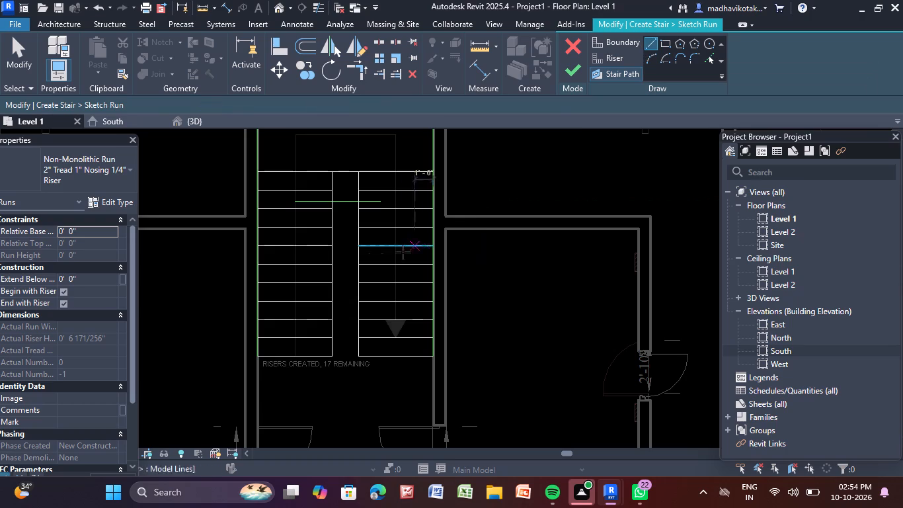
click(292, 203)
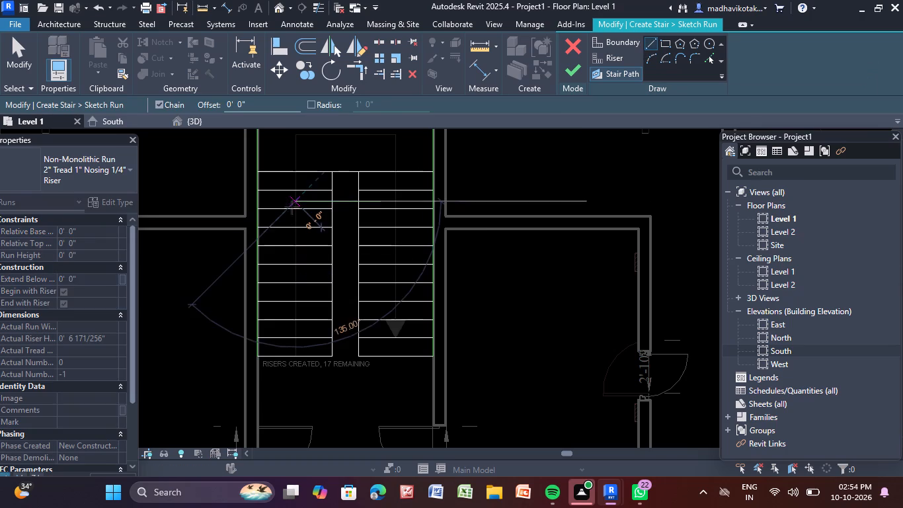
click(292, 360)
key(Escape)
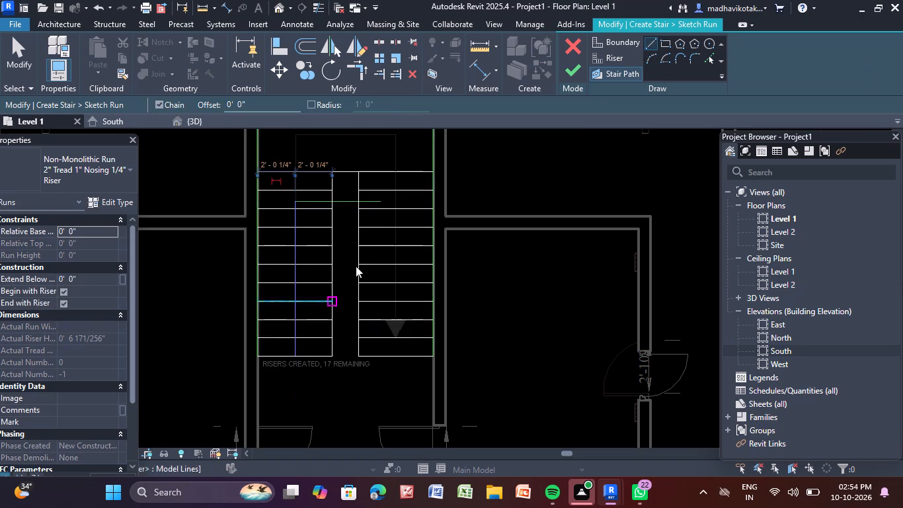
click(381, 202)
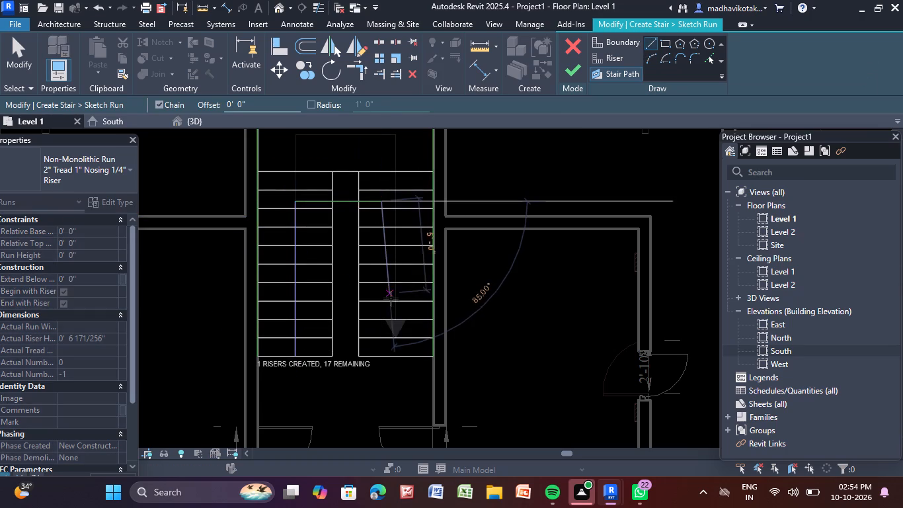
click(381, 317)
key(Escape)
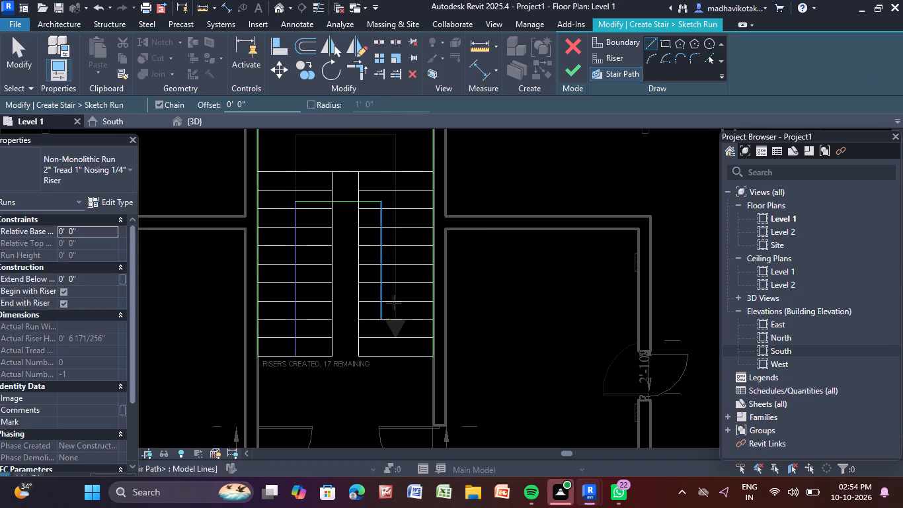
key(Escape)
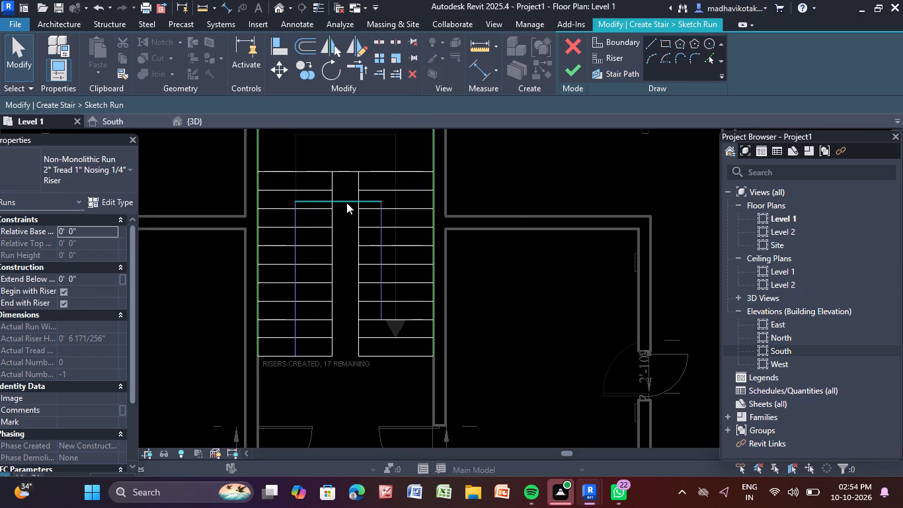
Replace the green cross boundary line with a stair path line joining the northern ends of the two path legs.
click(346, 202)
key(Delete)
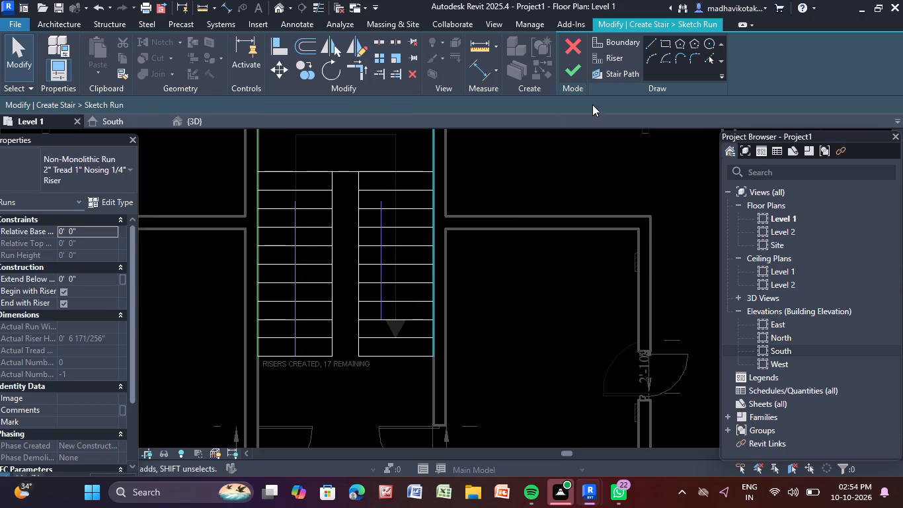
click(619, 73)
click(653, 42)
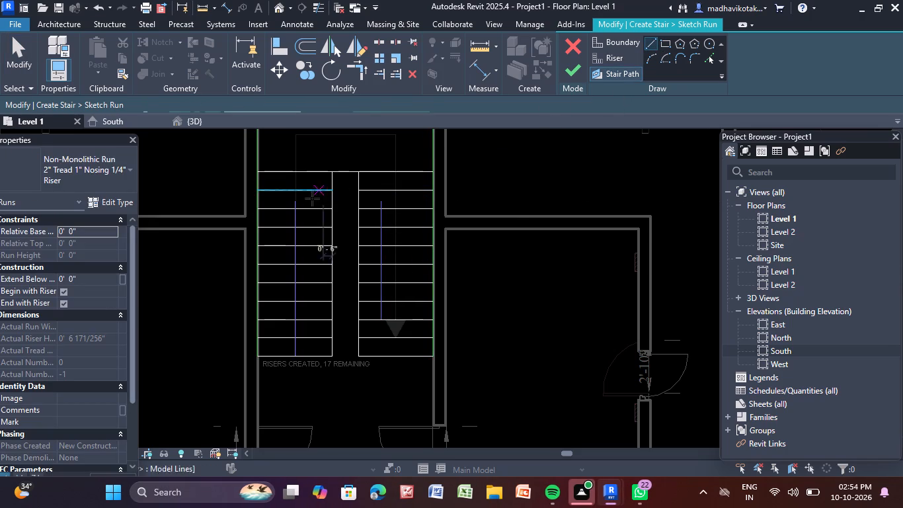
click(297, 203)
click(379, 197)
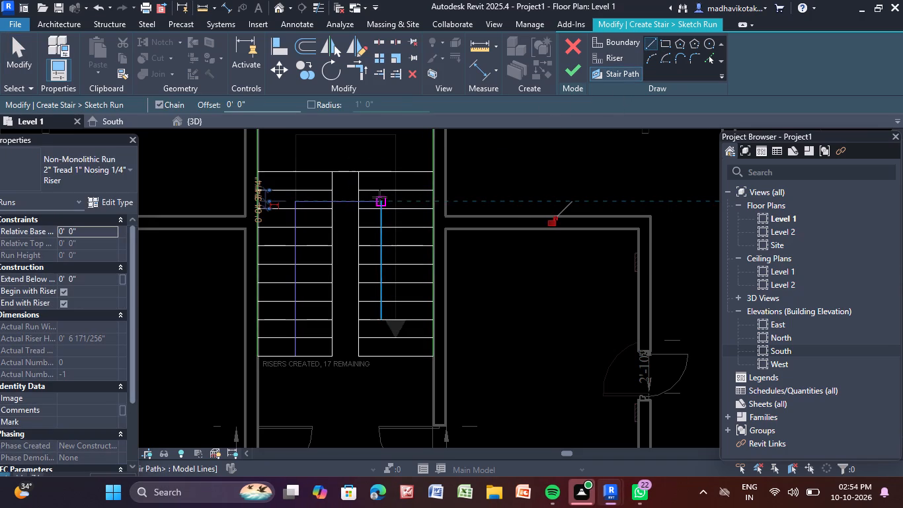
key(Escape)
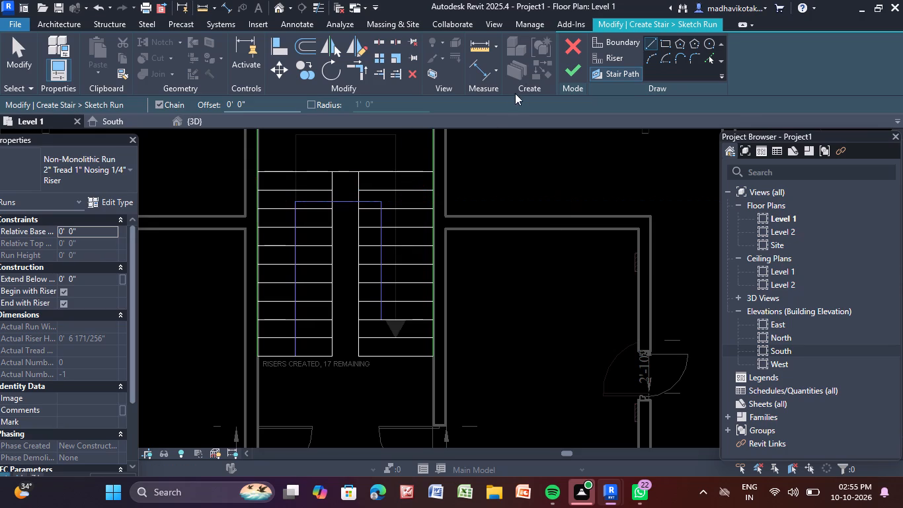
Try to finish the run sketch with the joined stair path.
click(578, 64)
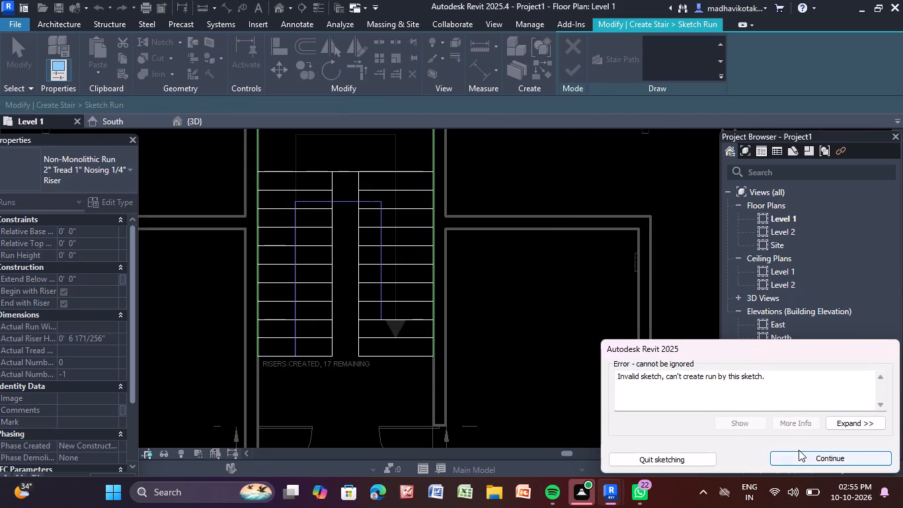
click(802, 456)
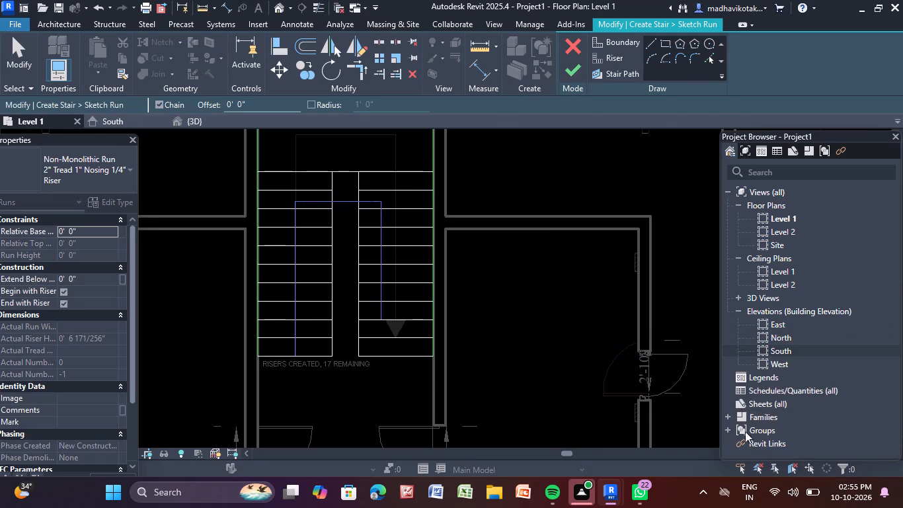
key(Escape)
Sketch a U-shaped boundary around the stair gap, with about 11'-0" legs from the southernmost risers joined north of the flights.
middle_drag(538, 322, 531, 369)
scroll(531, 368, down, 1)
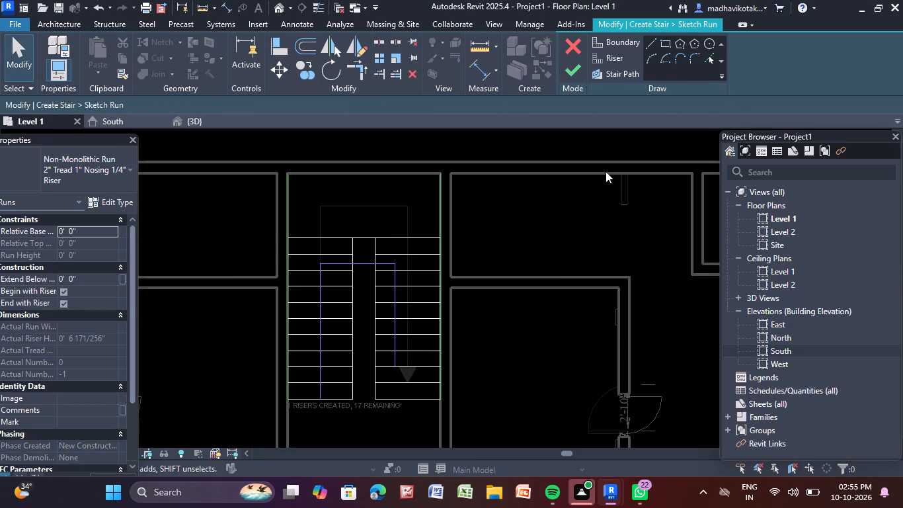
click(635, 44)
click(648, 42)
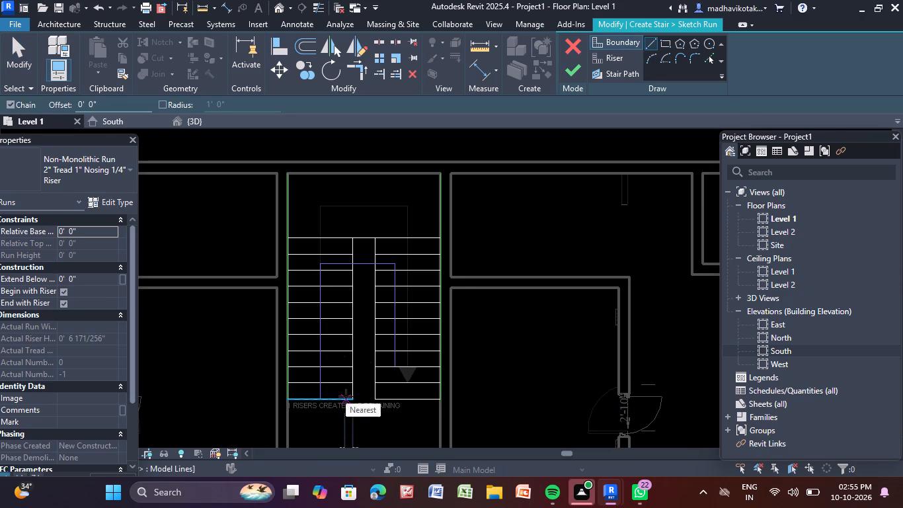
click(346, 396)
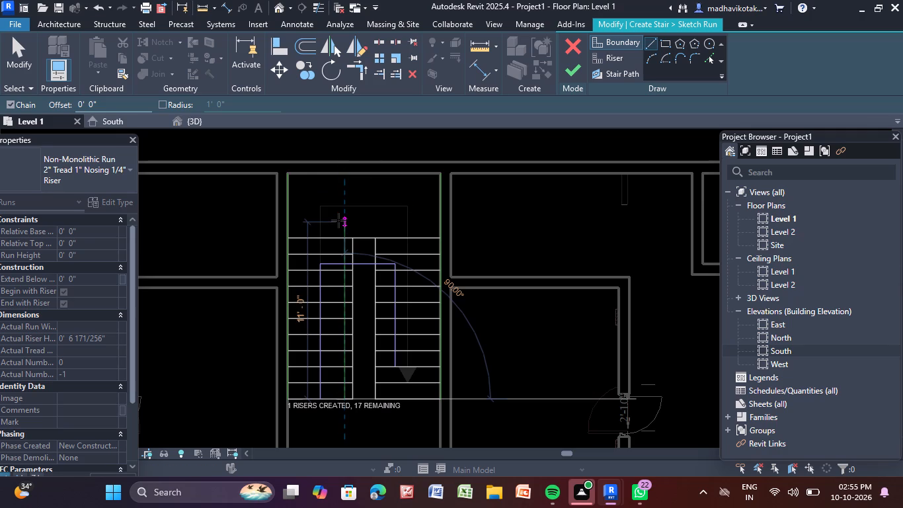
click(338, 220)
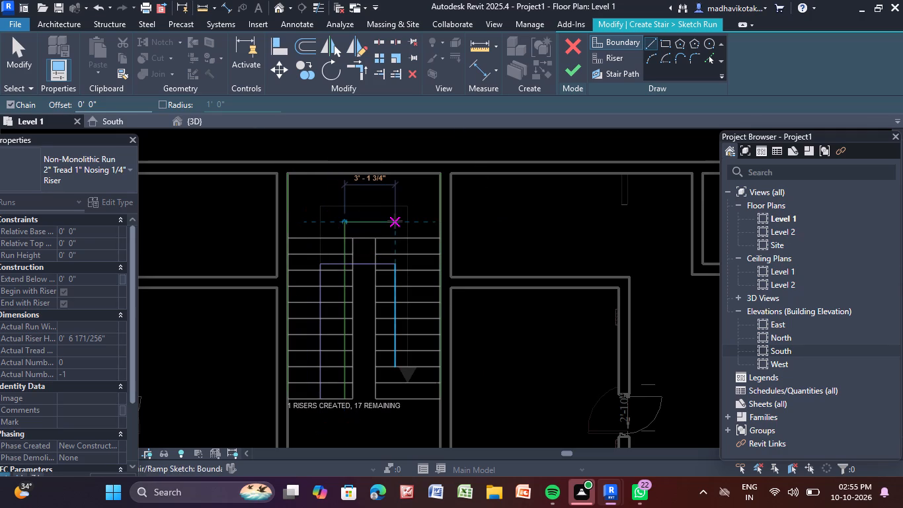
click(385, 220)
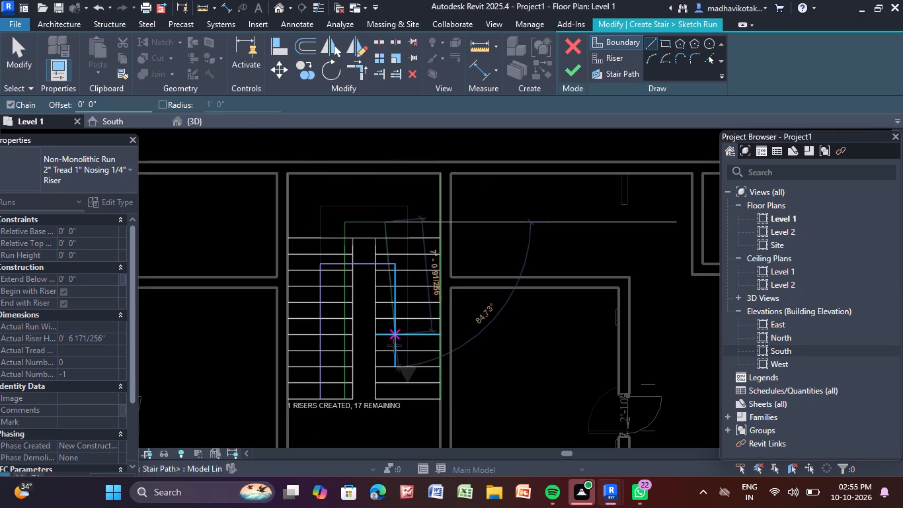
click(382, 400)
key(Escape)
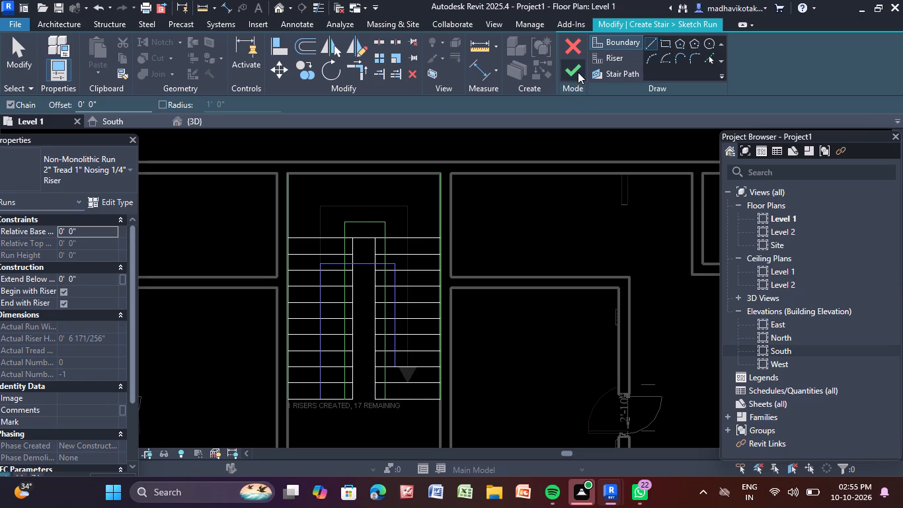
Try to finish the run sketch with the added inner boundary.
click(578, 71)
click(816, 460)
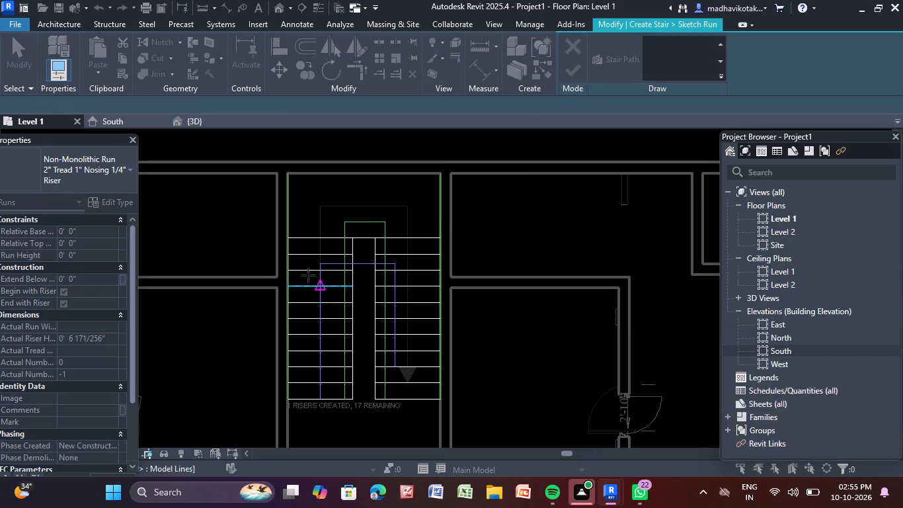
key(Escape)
Discard the sketched run and return to the stair components.
click(564, 40)
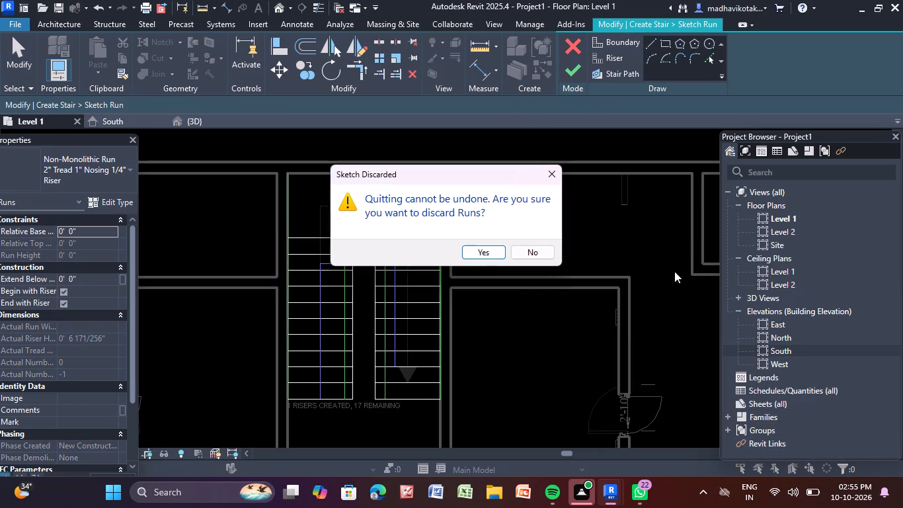
click(477, 251)
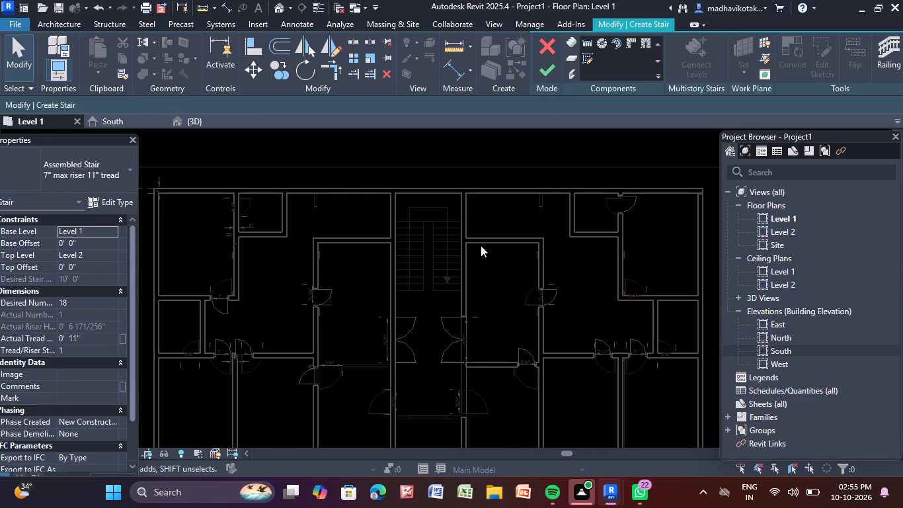
Place a 3'-0" wide U-shaped winder run in the central stairwell, starting at the southernmost riser of the linked drawing's west flight.
click(650, 40)
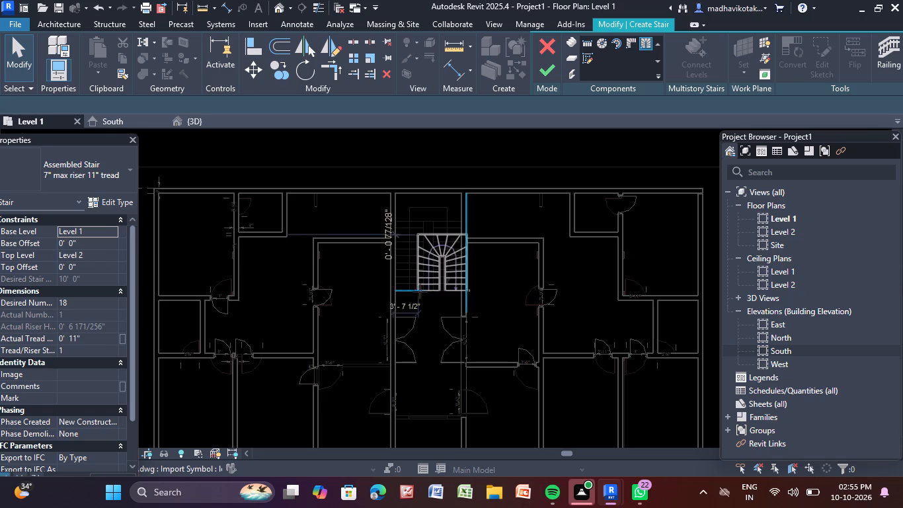
scroll(412, 290, up, 3)
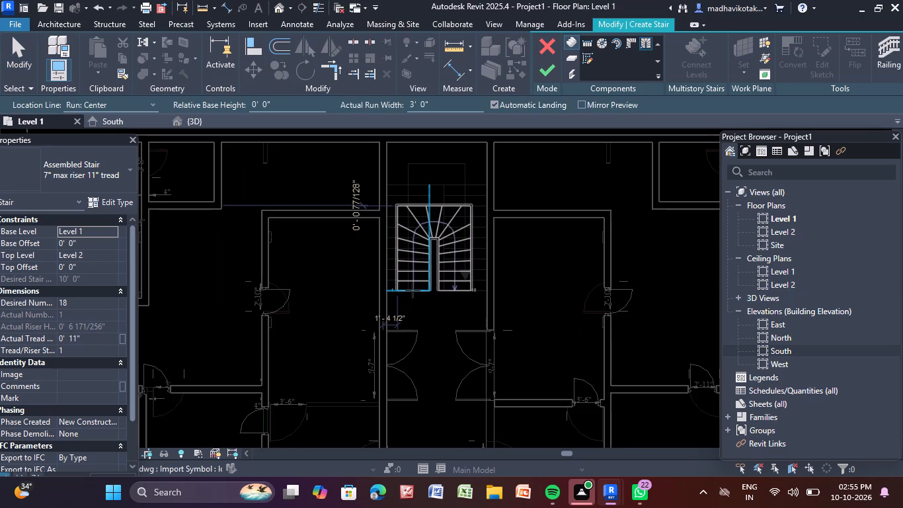
click(413, 290)
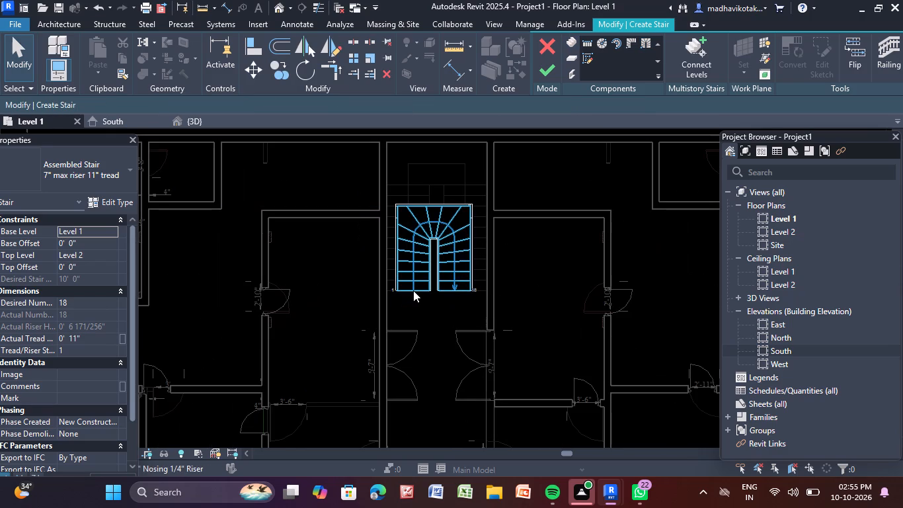
key(Escape)
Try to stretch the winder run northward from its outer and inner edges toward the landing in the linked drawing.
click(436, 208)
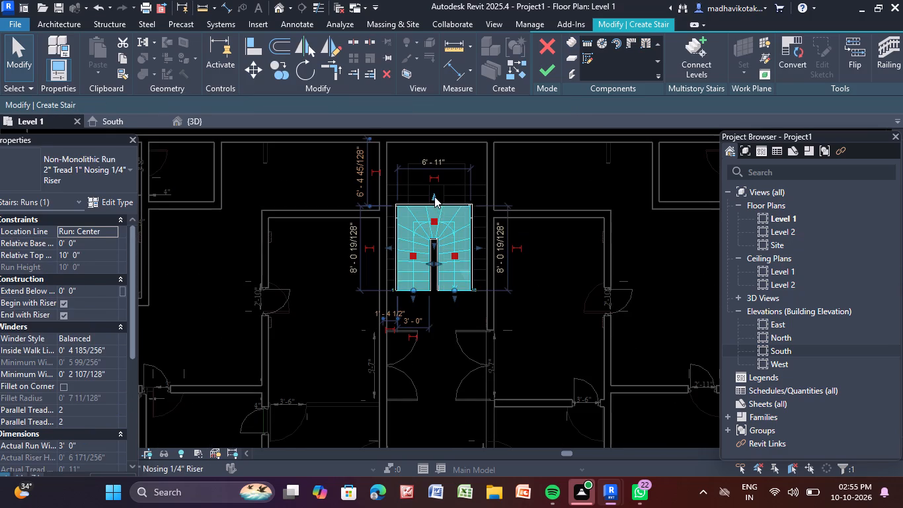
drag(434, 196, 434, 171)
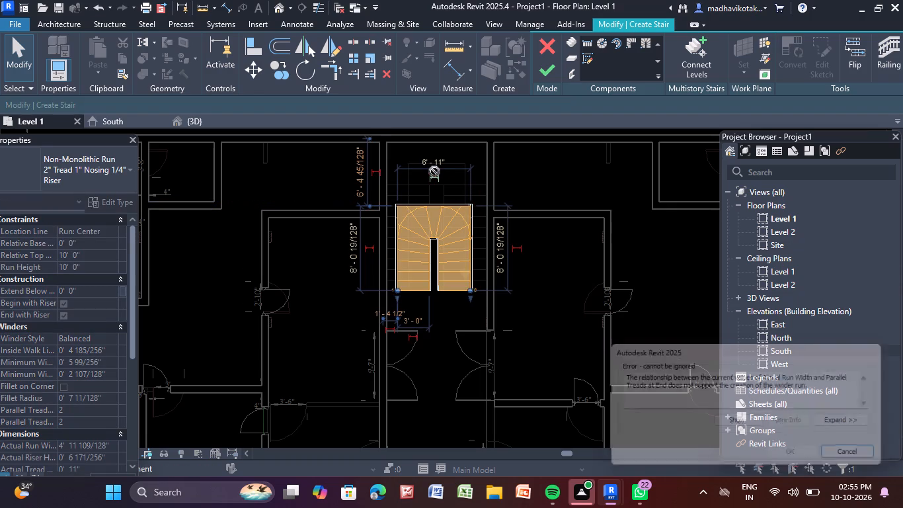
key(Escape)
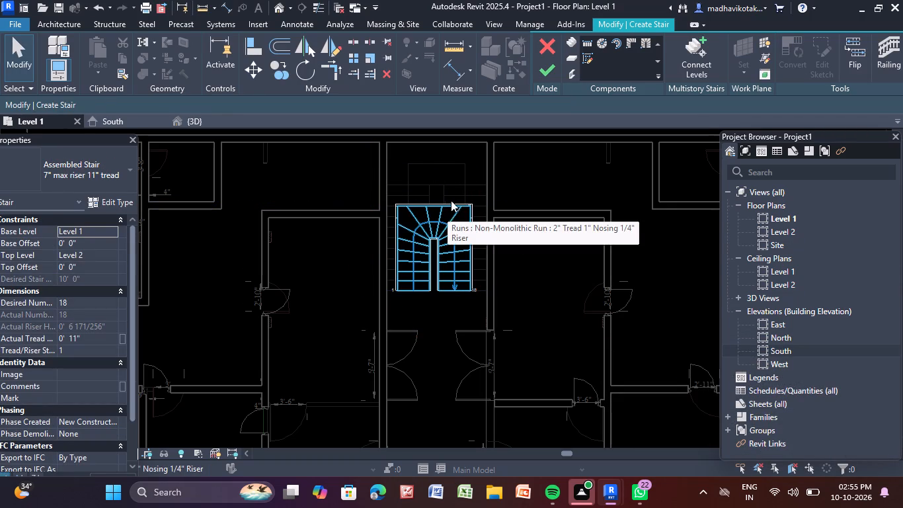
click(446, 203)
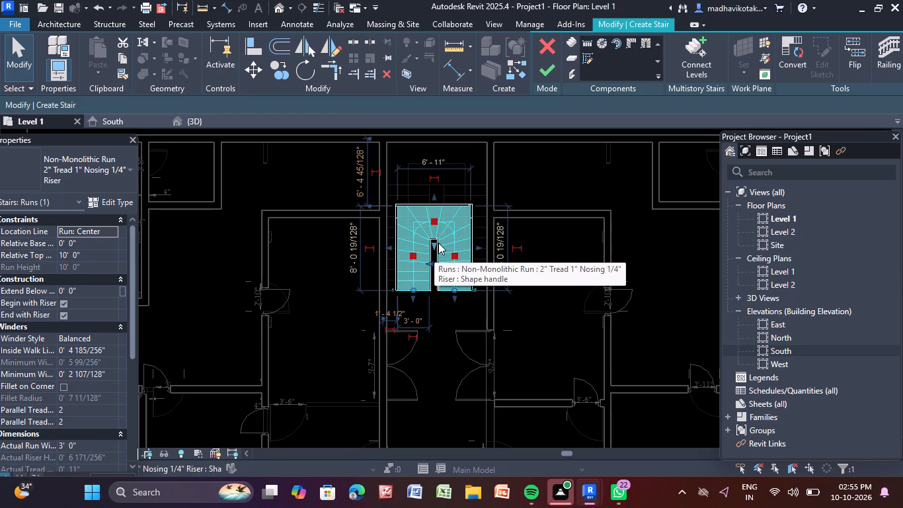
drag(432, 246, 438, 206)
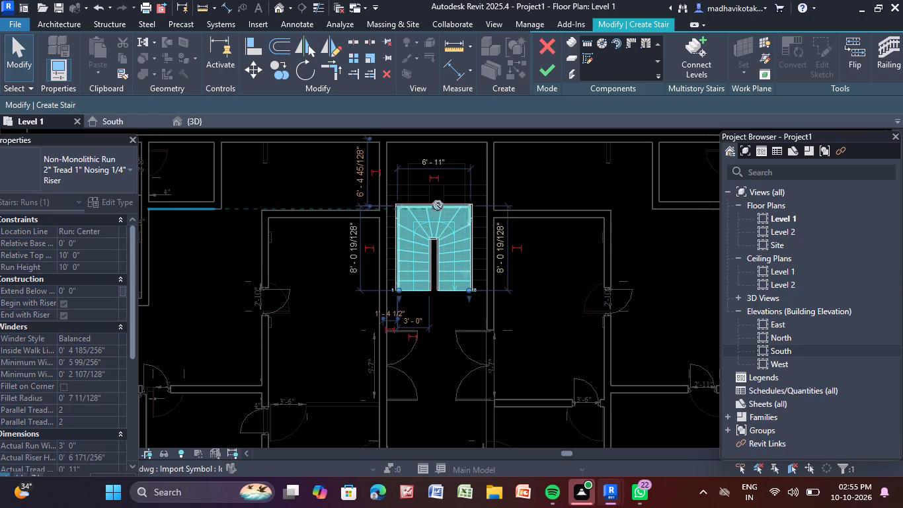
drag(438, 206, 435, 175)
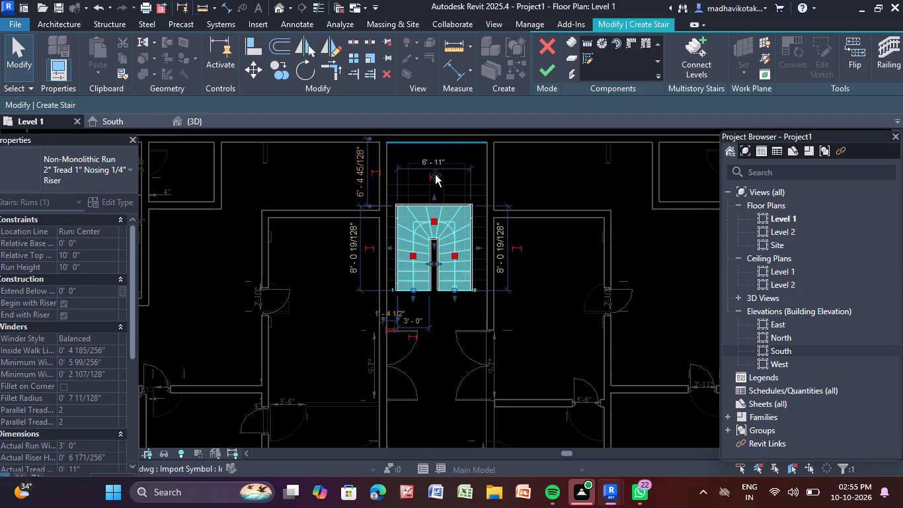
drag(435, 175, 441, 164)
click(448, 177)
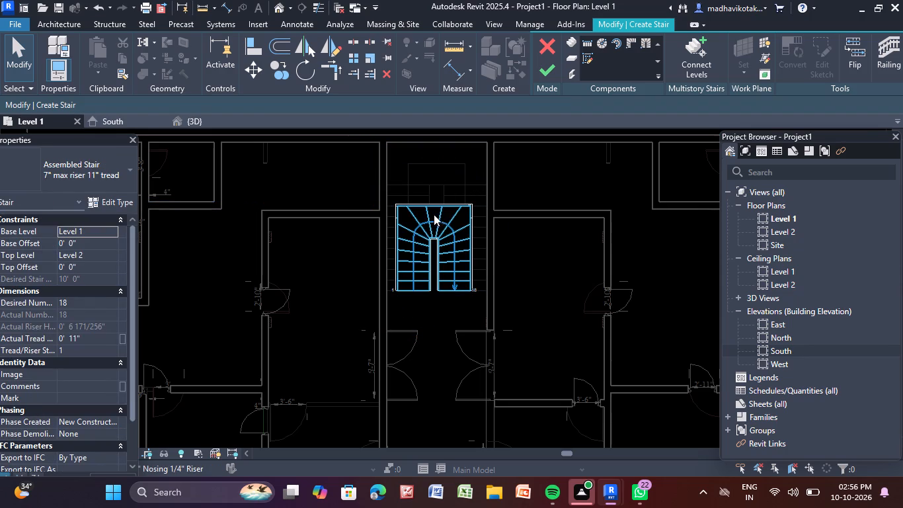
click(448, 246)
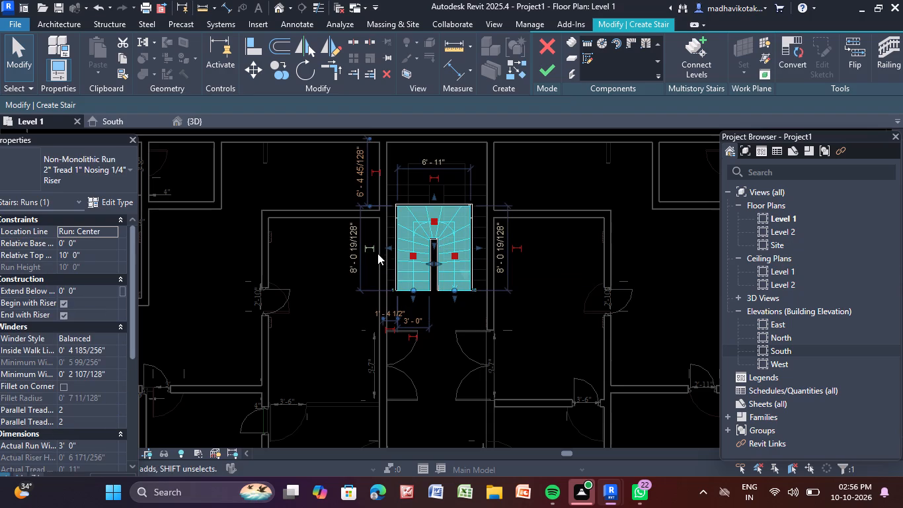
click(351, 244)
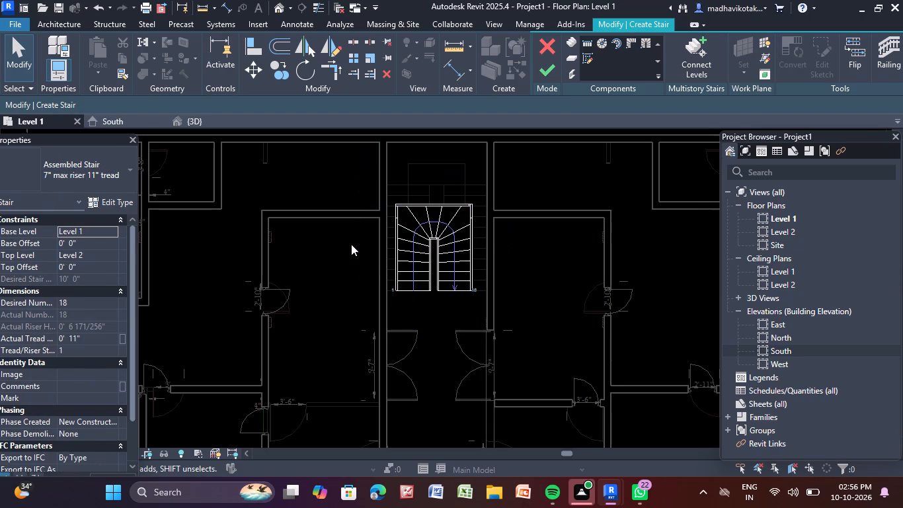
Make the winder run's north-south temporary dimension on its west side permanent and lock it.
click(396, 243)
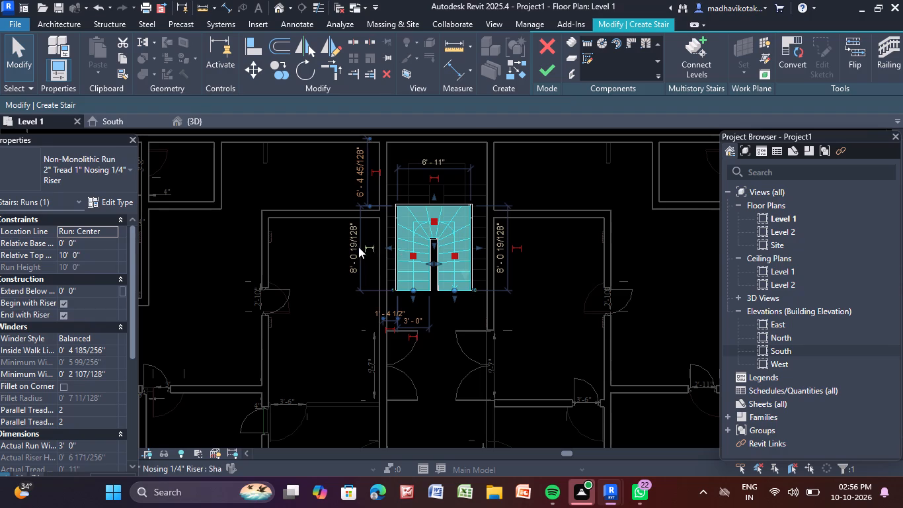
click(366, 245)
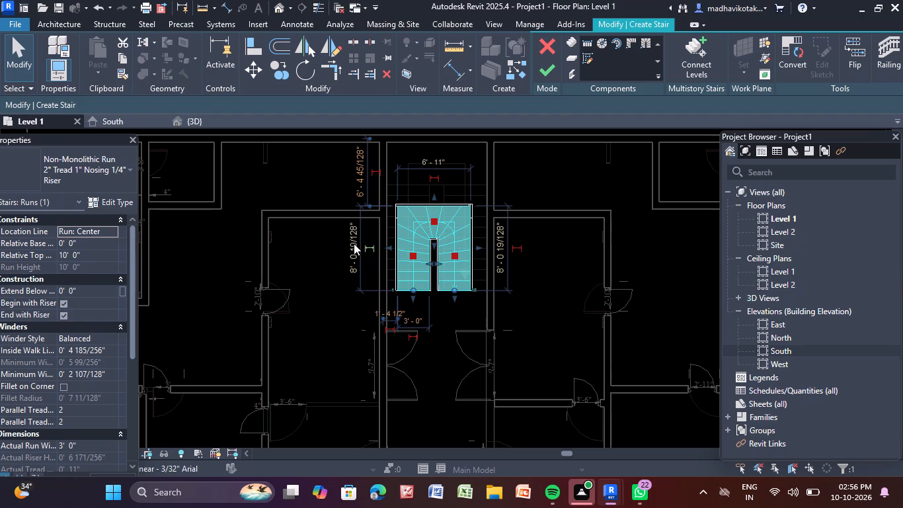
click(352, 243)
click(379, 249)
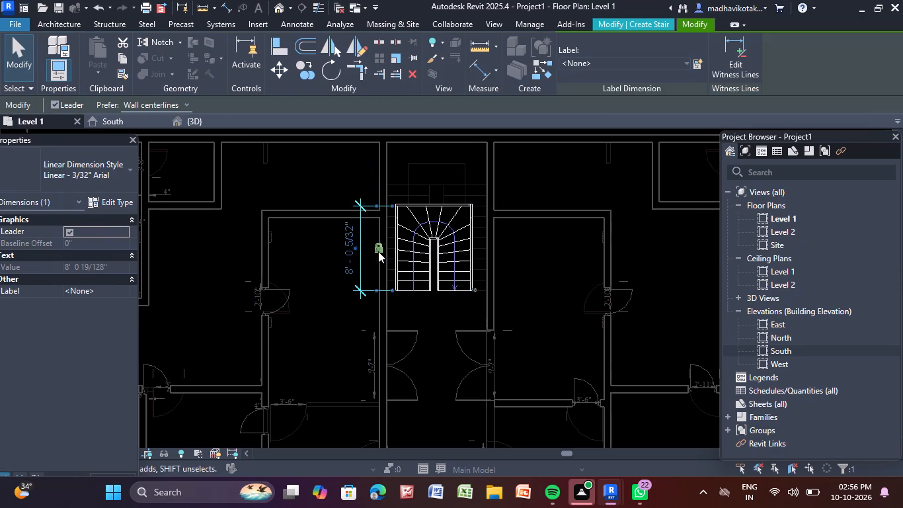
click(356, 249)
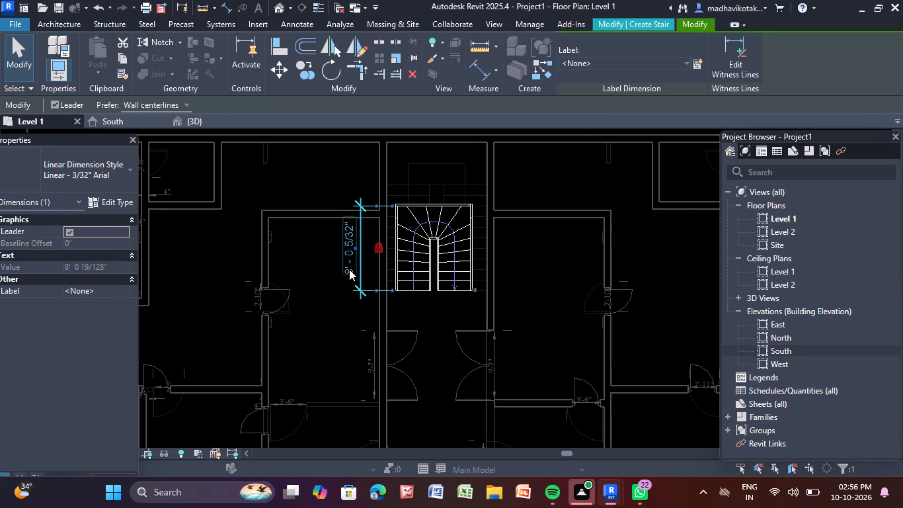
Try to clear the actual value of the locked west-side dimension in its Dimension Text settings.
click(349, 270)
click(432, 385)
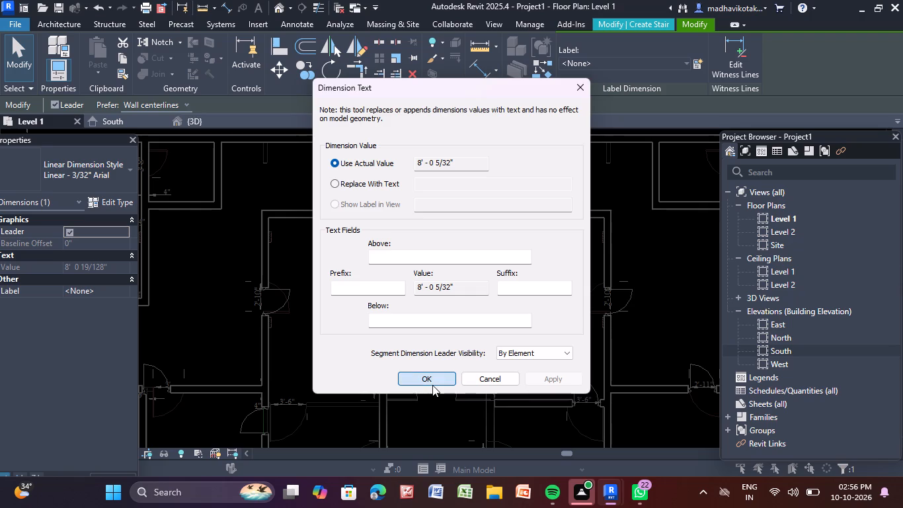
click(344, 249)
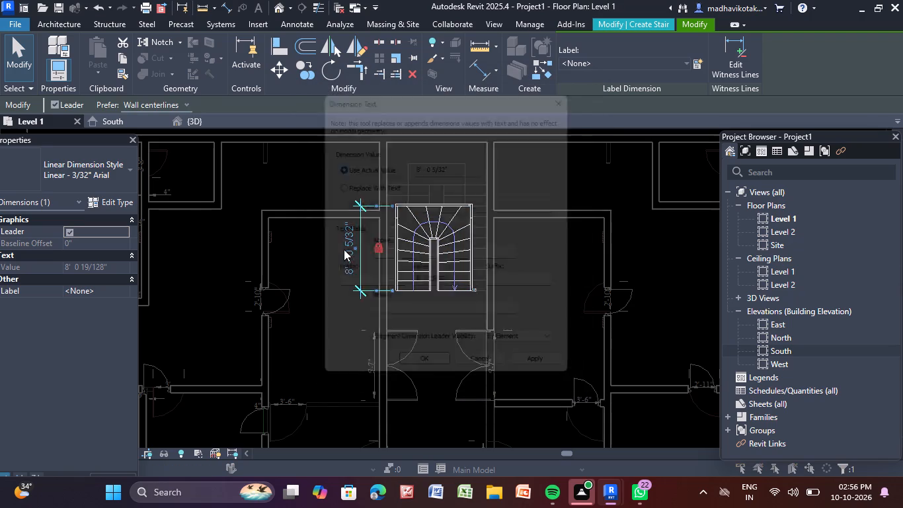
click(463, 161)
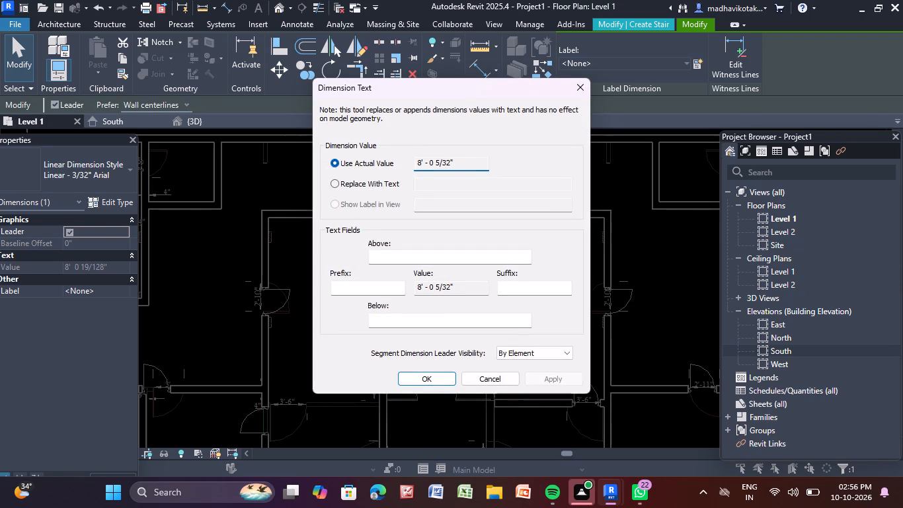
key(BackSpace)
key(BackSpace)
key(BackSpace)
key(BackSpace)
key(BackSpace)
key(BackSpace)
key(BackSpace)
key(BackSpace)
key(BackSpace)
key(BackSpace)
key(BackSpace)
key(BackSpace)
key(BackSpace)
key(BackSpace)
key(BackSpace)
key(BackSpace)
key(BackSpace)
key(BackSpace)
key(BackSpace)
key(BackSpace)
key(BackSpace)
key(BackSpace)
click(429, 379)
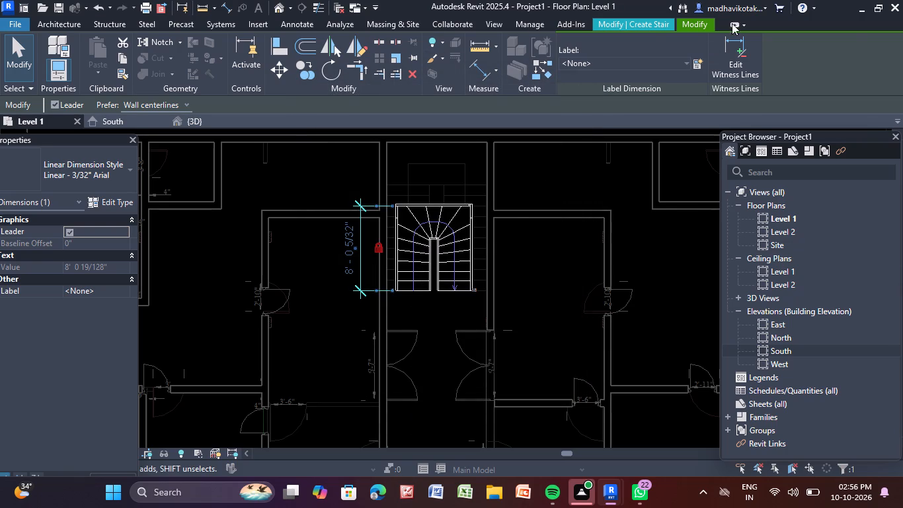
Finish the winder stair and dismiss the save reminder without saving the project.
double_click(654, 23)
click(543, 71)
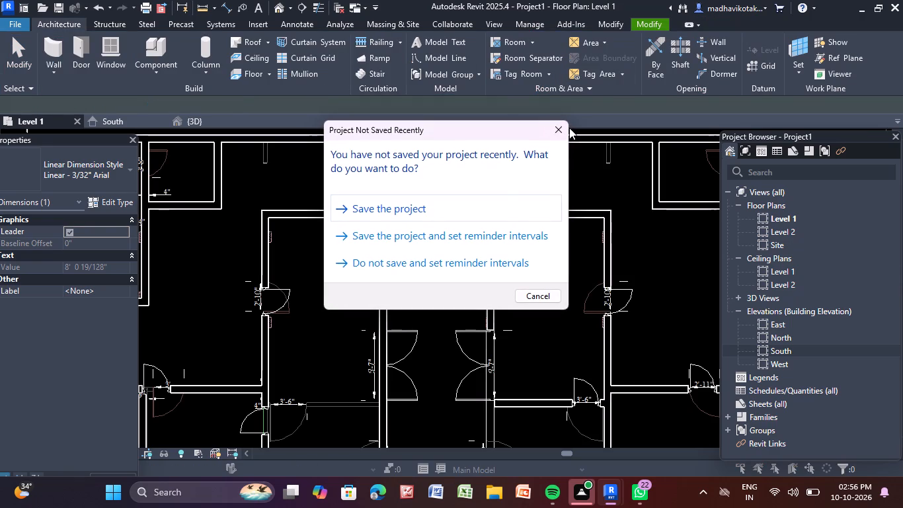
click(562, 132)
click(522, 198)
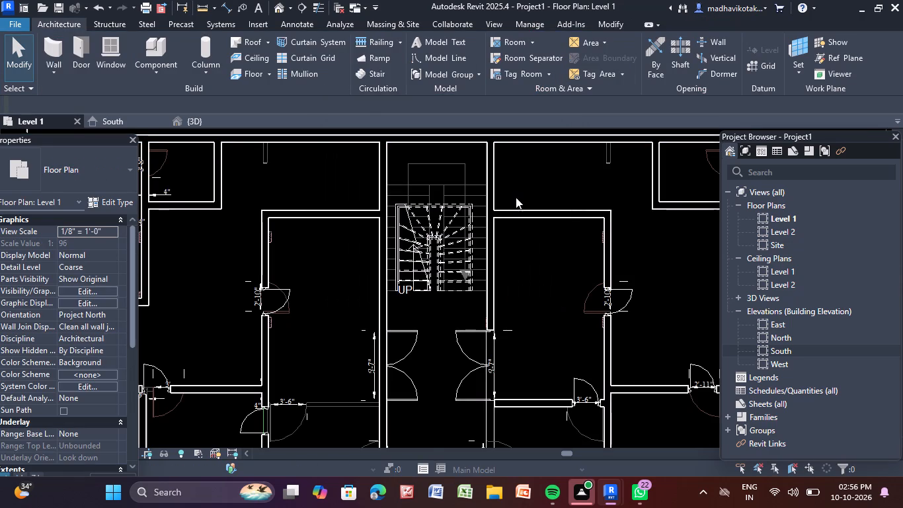
Examine the finished winder stair in the 3D view against the stairwell and the linked drawing's flights.
click(192, 126)
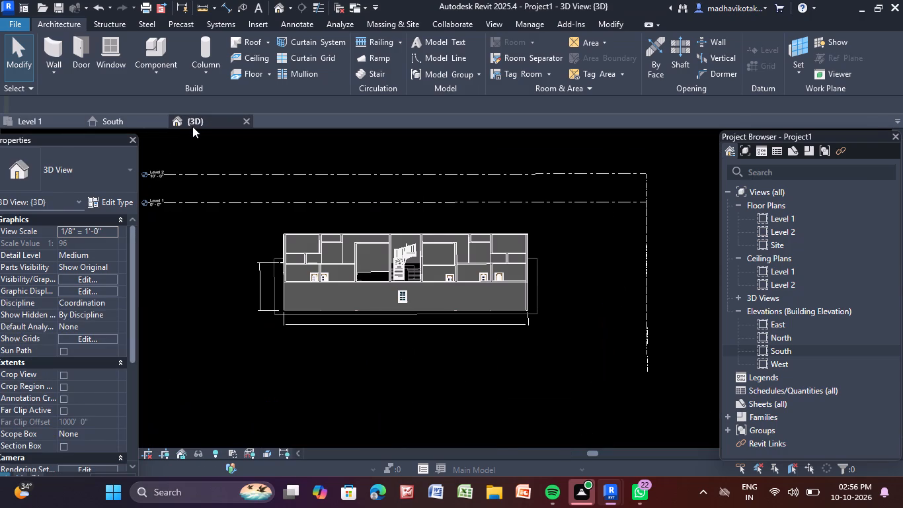
scroll(397, 257, up, 10)
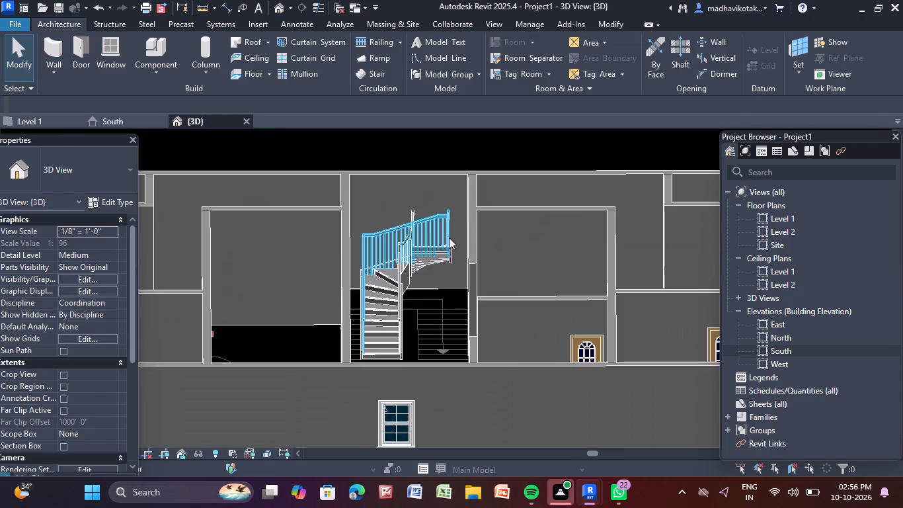
scroll(458, 233, up, 4)
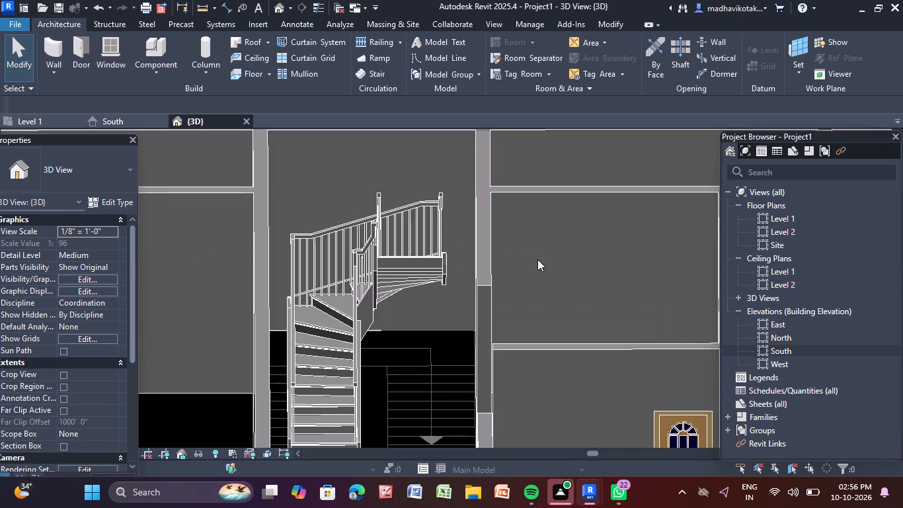
scroll(510, 284, down, 1)
middle_drag(510, 284, 510, 202)
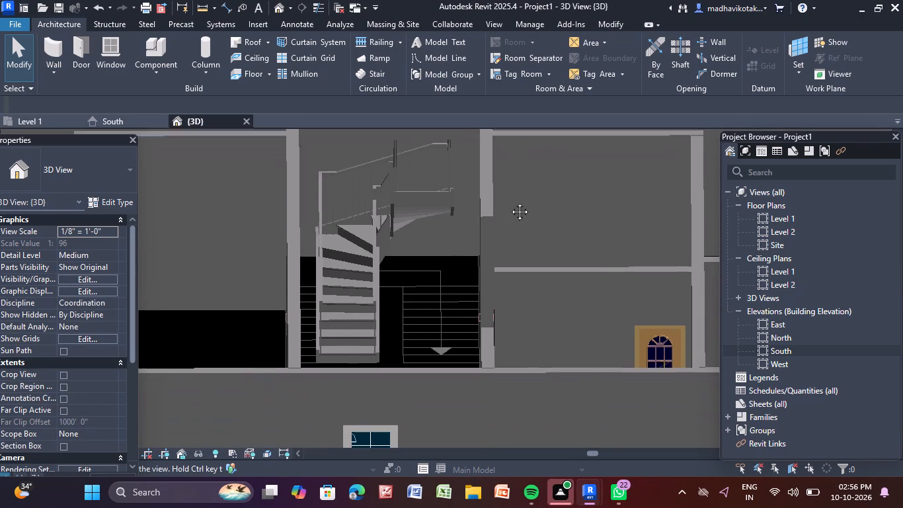
middle_drag(510, 202, 510, 183)
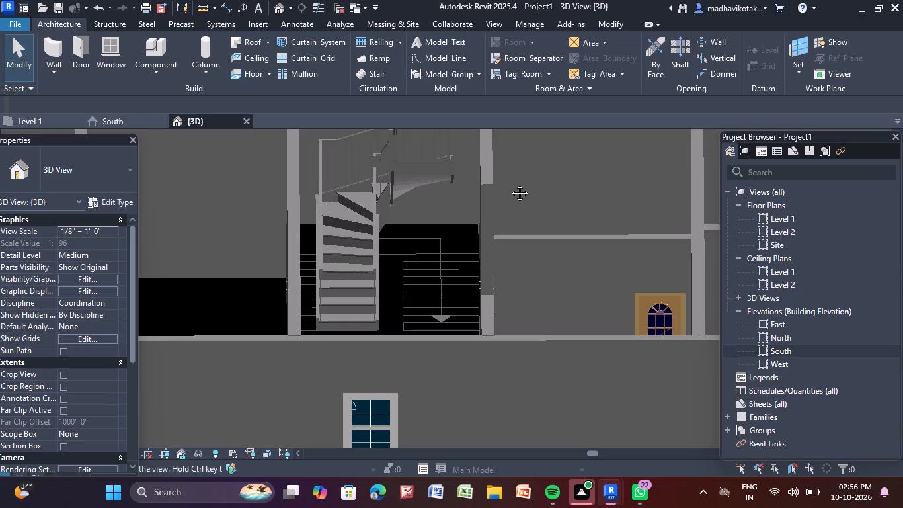
middle_drag(510, 183, 502, 188)
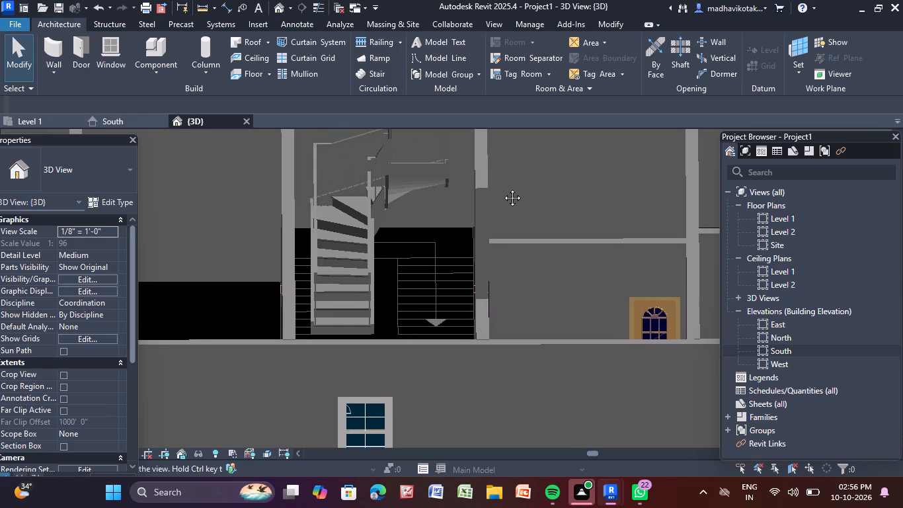
middle_drag(502, 188, 468, 227)
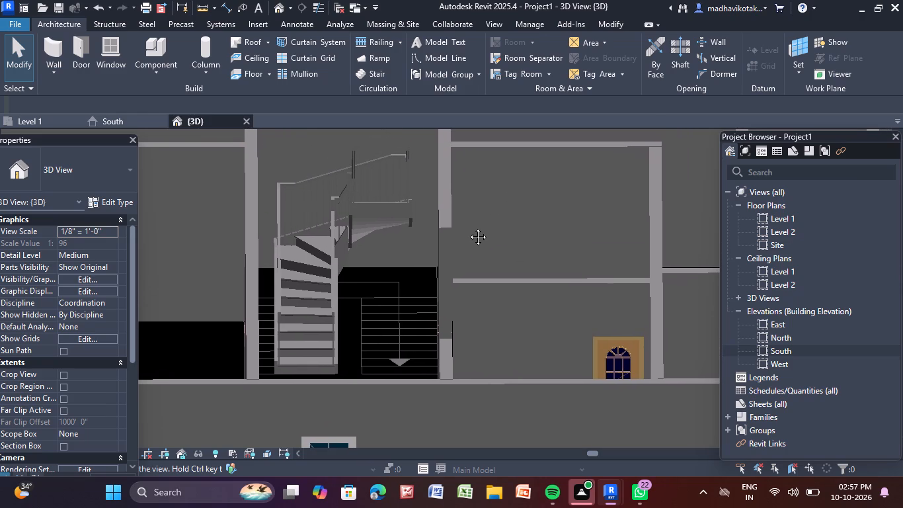
middle_drag(468, 227, 466, 228)
scroll(372, 296, up, 1)
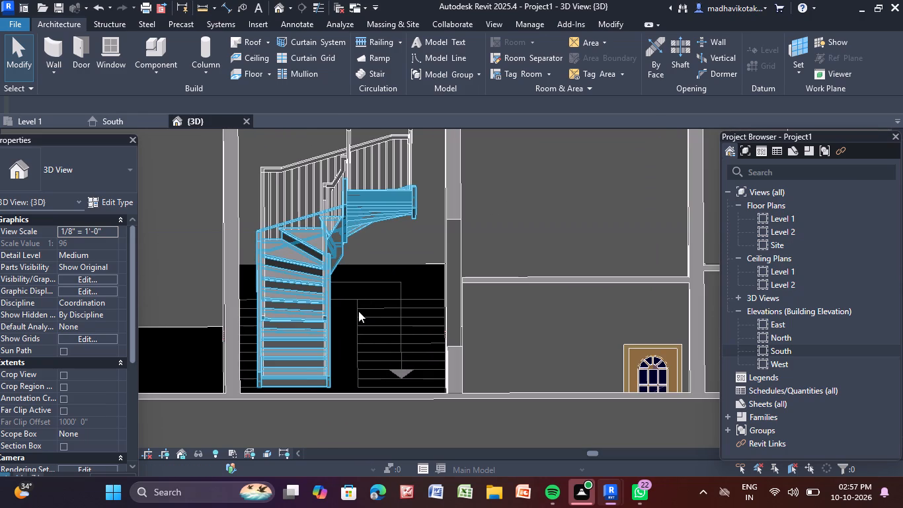
scroll(429, 321, down, 2)
middle_drag(417, 337, 412, 362)
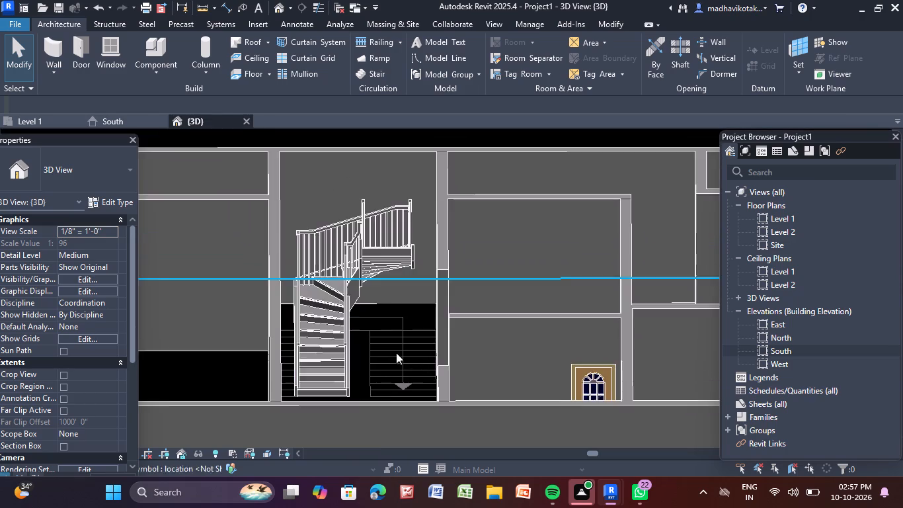
scroll(379, 335, up, 4)
scroll(395, 329, down, 4)
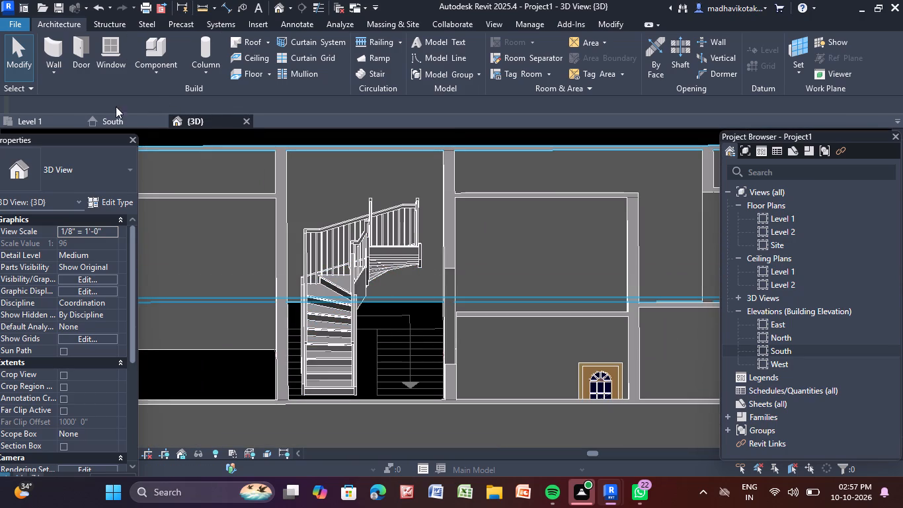
Delete the finished winder stair from the central stairwell on the Level 1 floor plan.
click(43, 118)
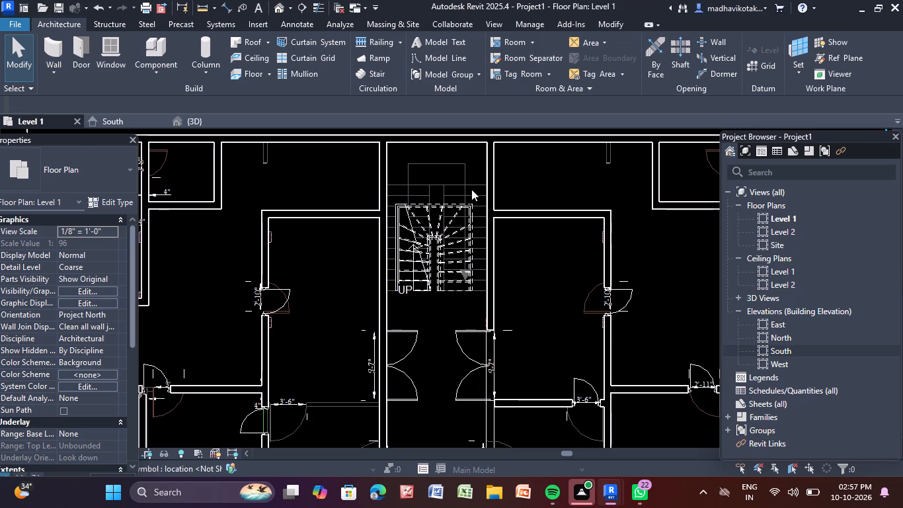
click(456, 205)
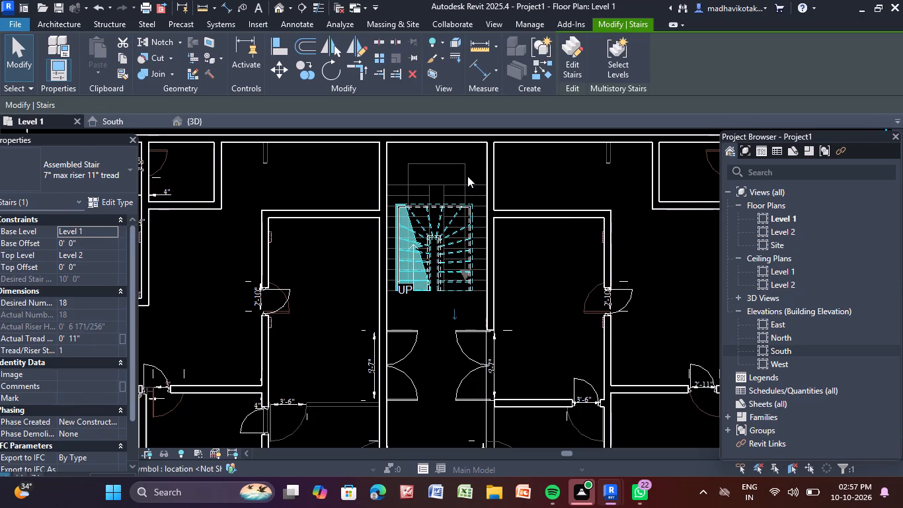
key(Delete)
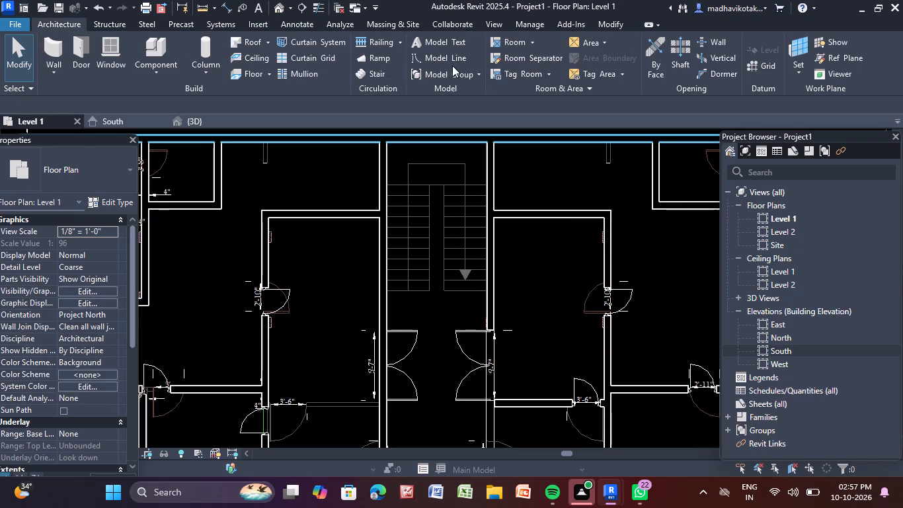
Start a new stair and place a 3'-0" wide U-shaped winder run from the southernmost riser of the linked drawing's west flight.
click(391, 75)
double_click(380, 75)
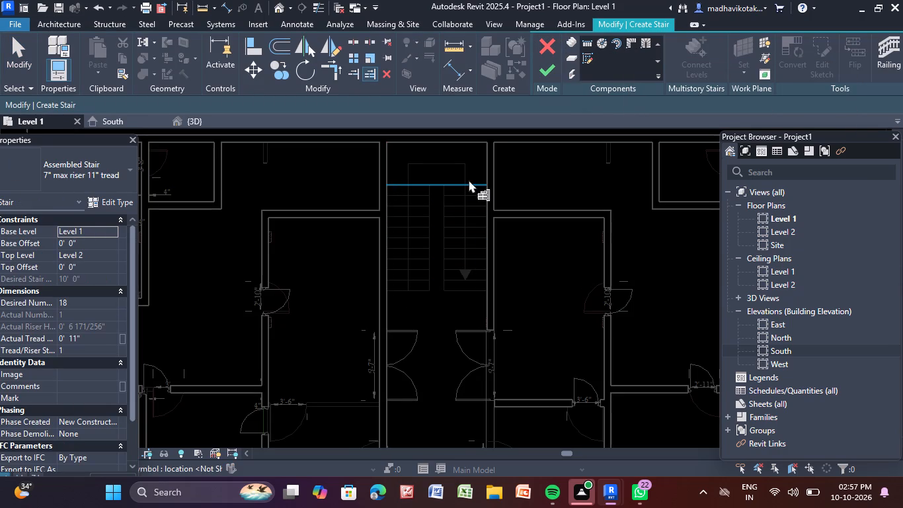
click(643, 42)
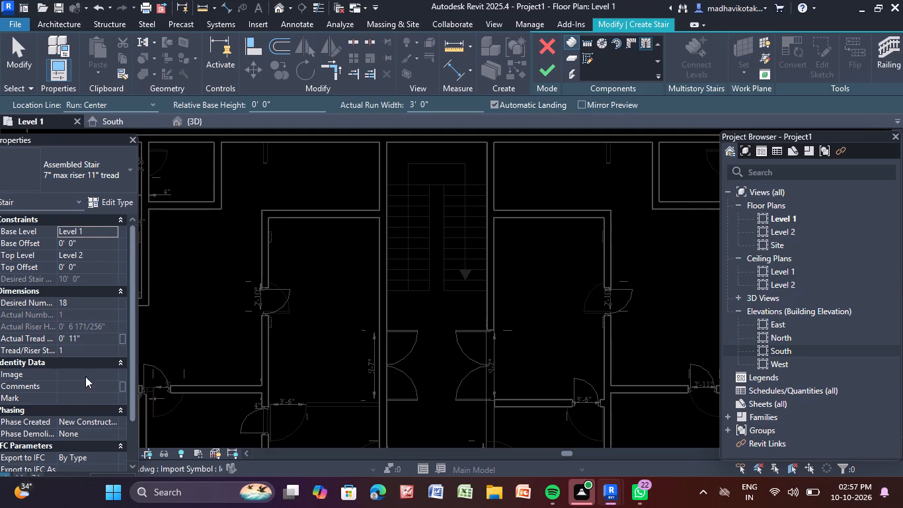
click(412, 291)
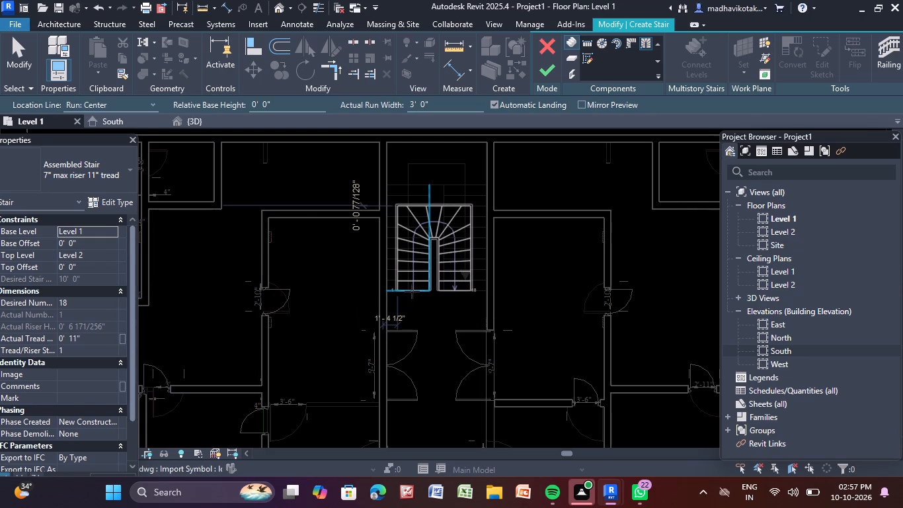
Review the type properties of the 7" max riser 11" tread assembled stair.
scroll(69, 378, down, 5)
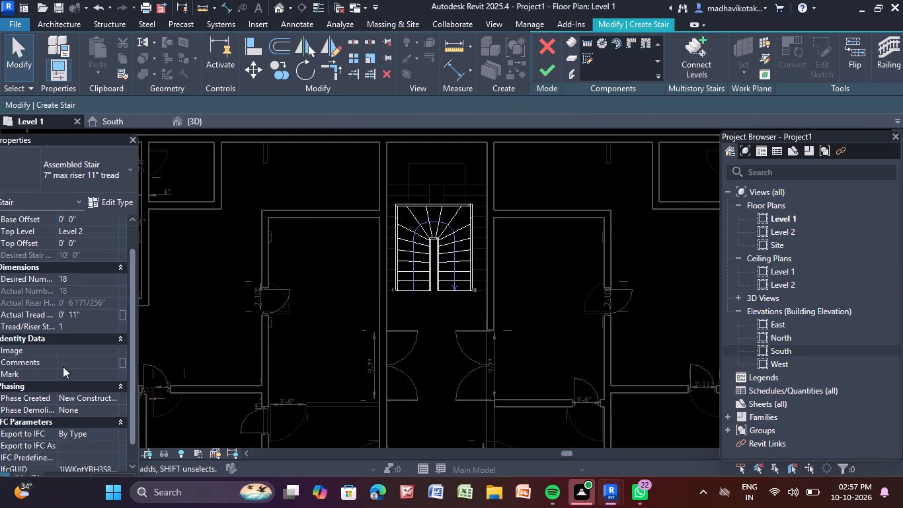
scroll(109, 289, up, 4)
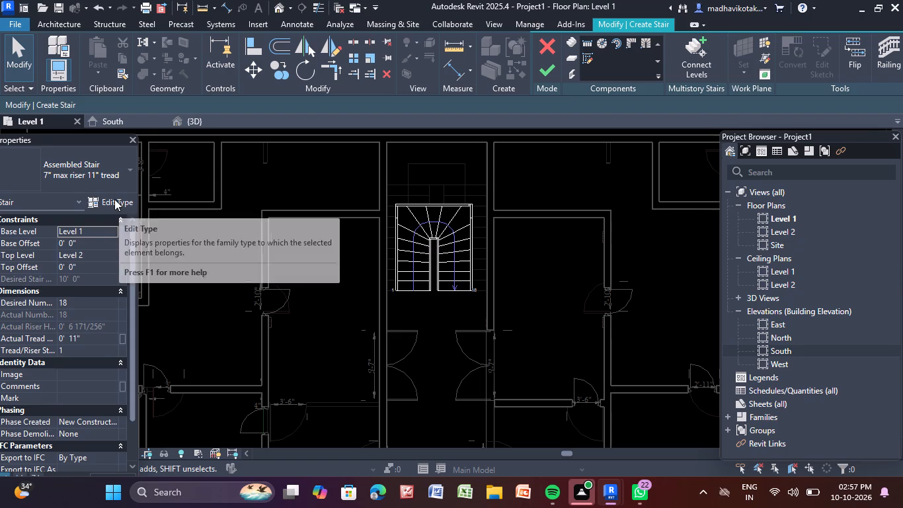
click(114, 199)
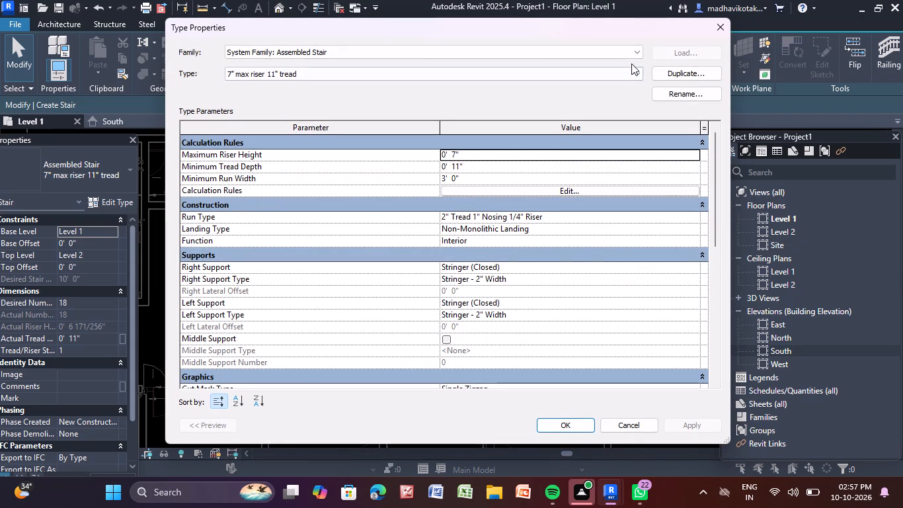
click(721, 22)
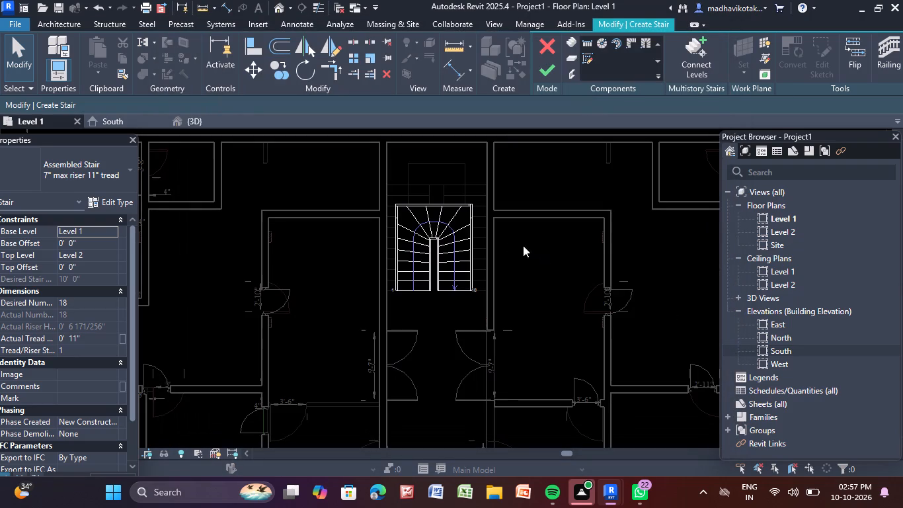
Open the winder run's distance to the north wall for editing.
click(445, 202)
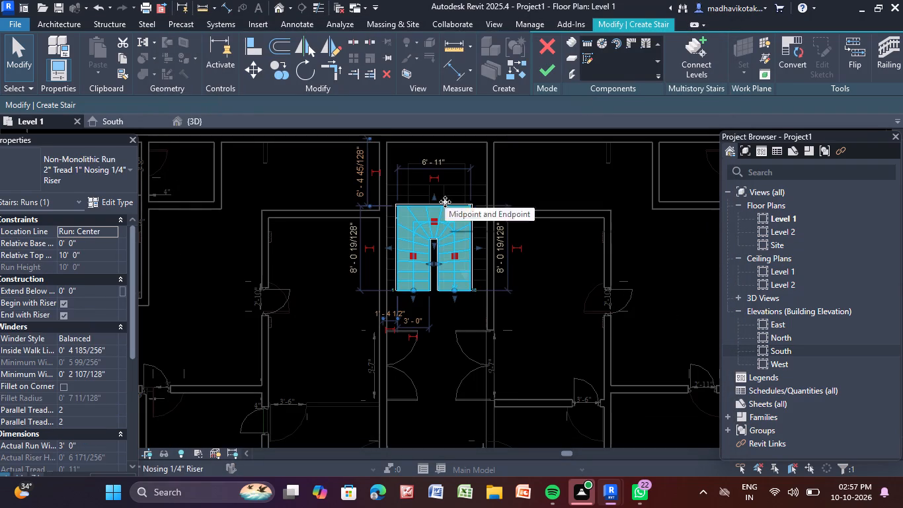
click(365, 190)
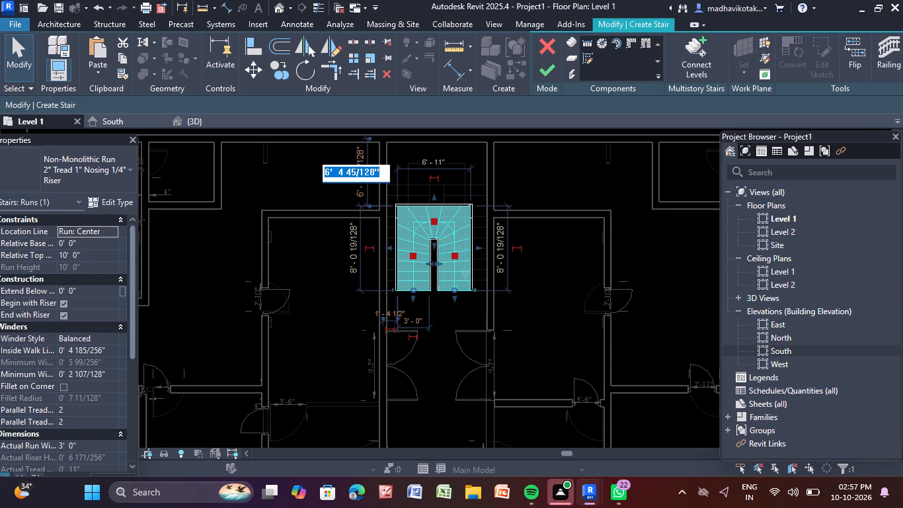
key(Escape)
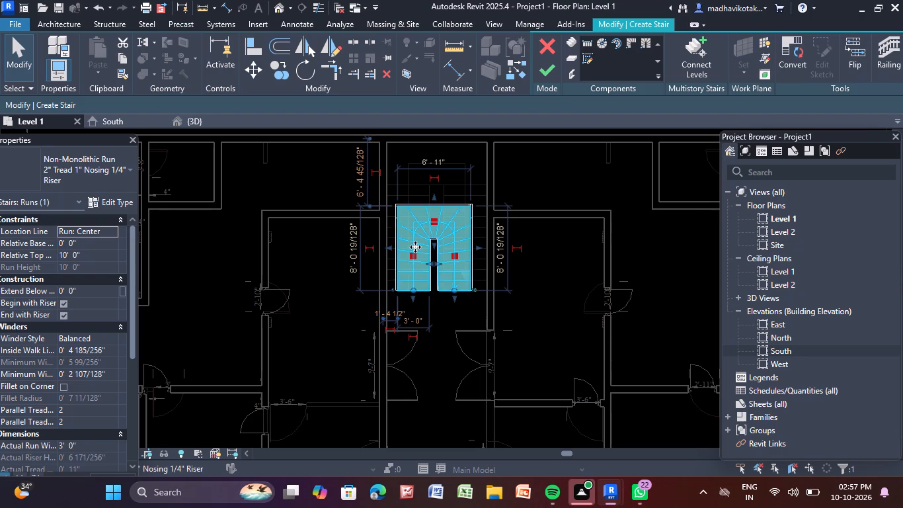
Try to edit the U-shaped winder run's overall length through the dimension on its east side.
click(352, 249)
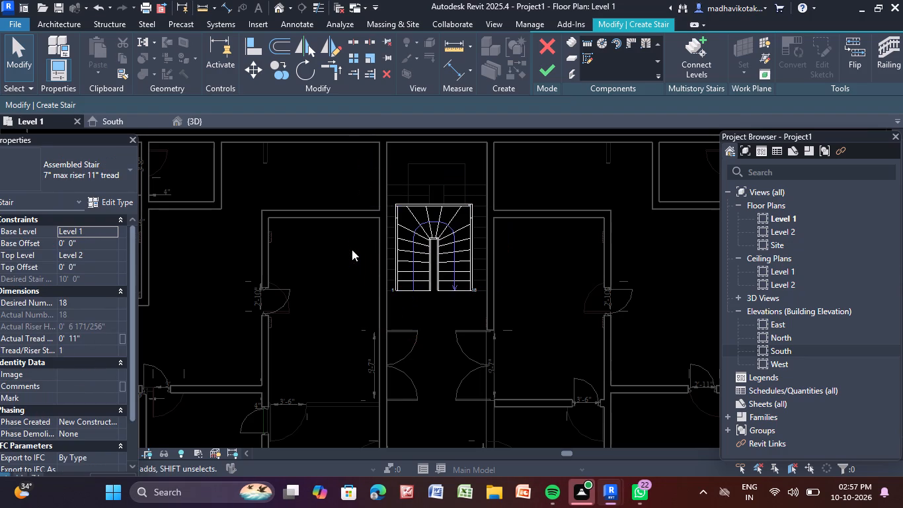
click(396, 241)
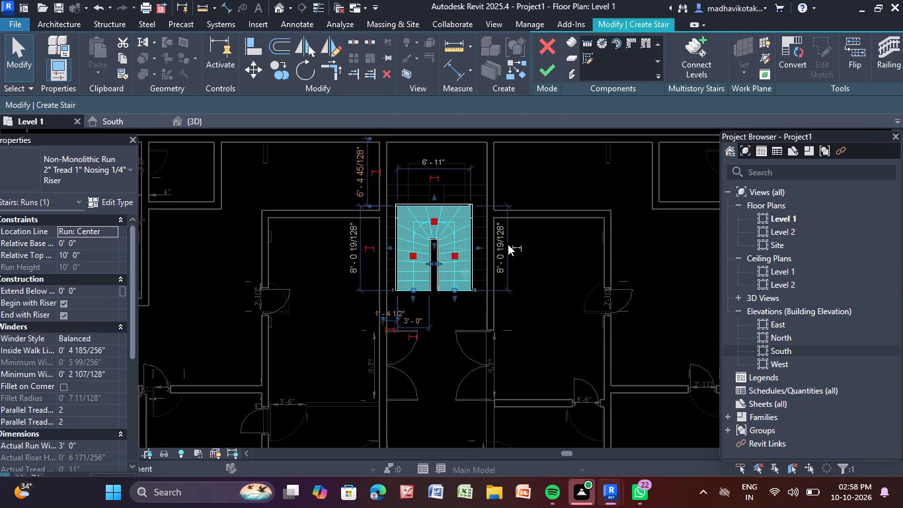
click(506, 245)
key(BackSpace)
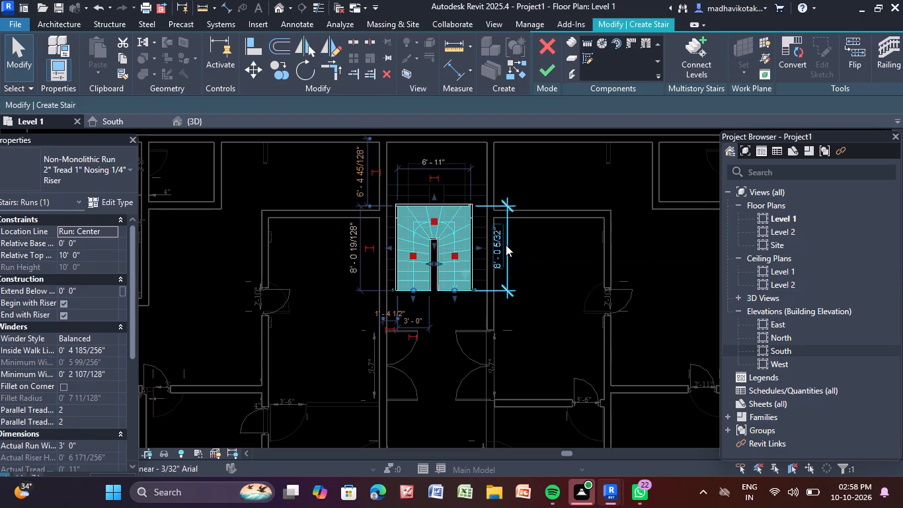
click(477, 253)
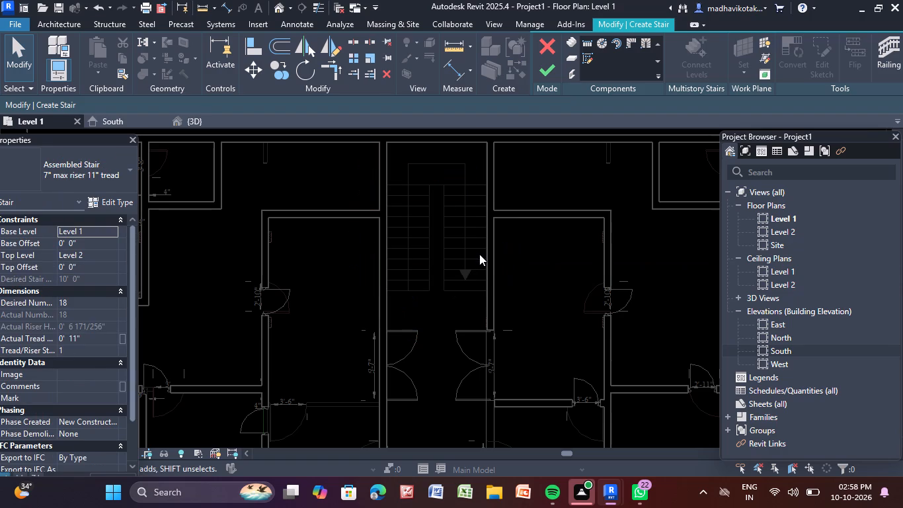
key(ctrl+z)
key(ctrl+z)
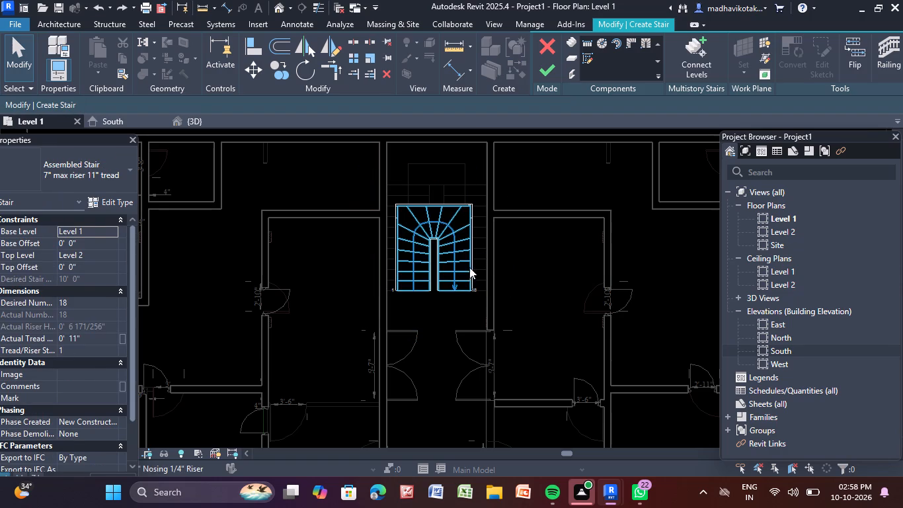
Undo the new winder run and its stair sketch, back through the deletion of the earlier finished stair.
click(469, 263)
click(498, 260)
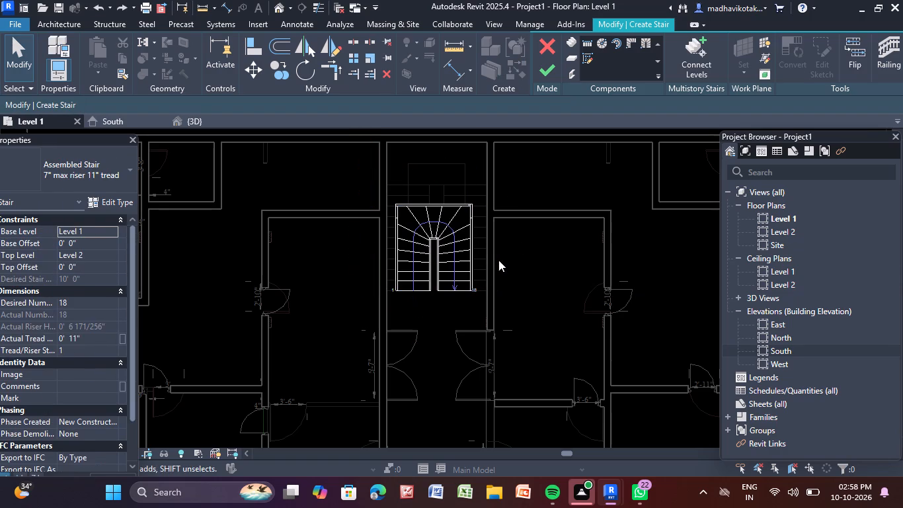
key(ctrl+z)
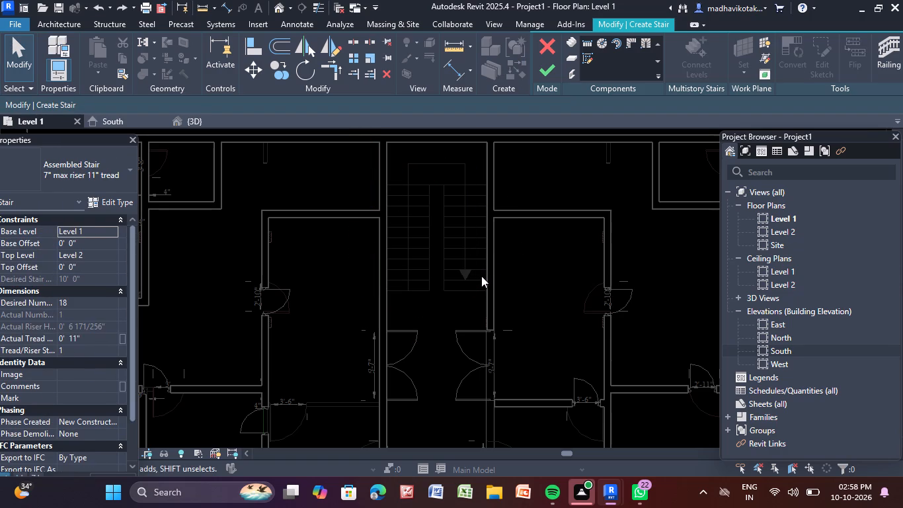
key(ctrl+z)
key(ctrl+z)
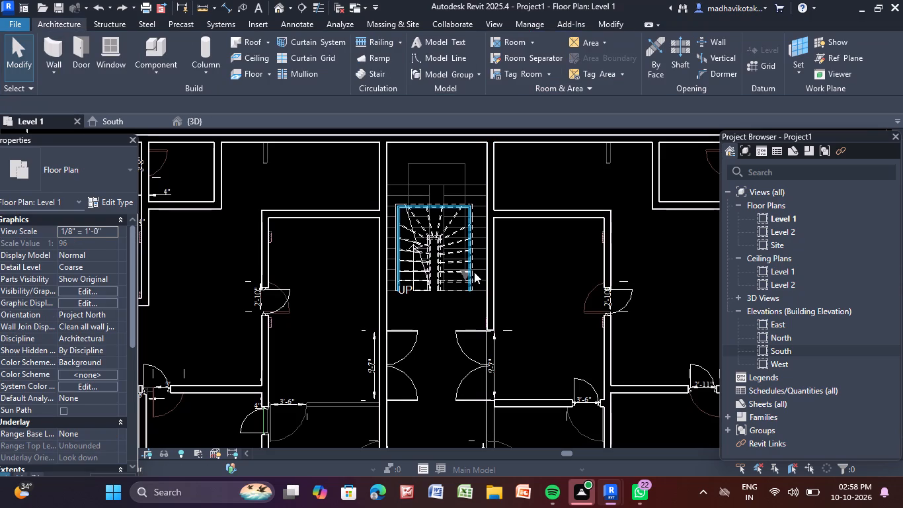
Create a Generic - 12" floor on Level 1 with a rectangular boundary between opposite outer corners of the building's exterior walls.
scroll(415, 285, up, 5)
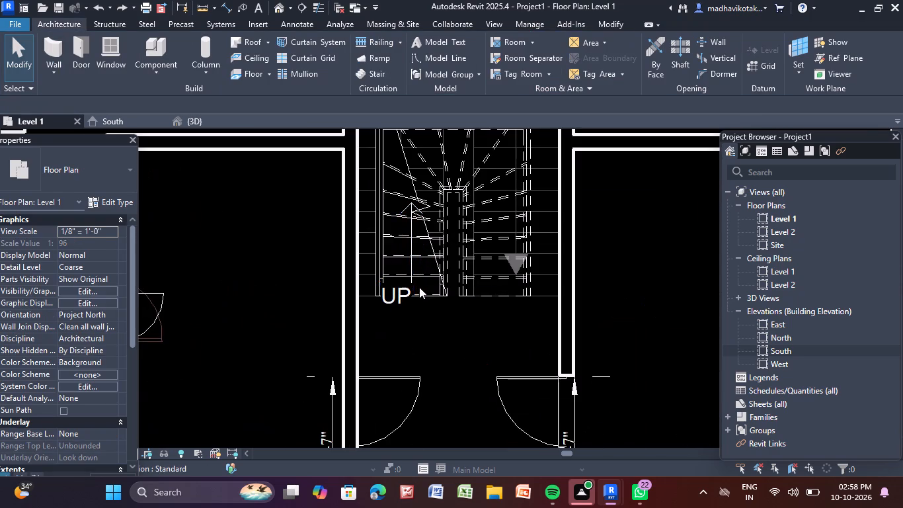
scroll(432, 306, down, 5)
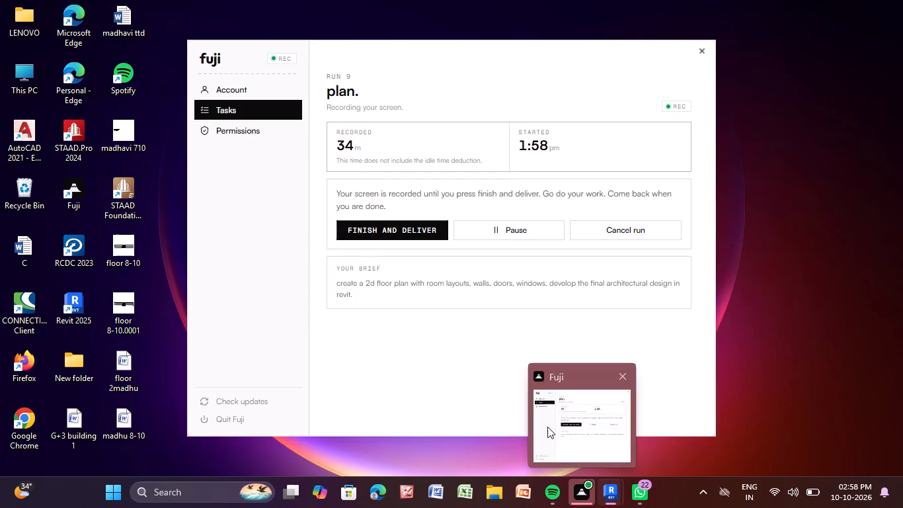
scroll(225, 73, down, 2)
scroll(258, 168, down, 2)
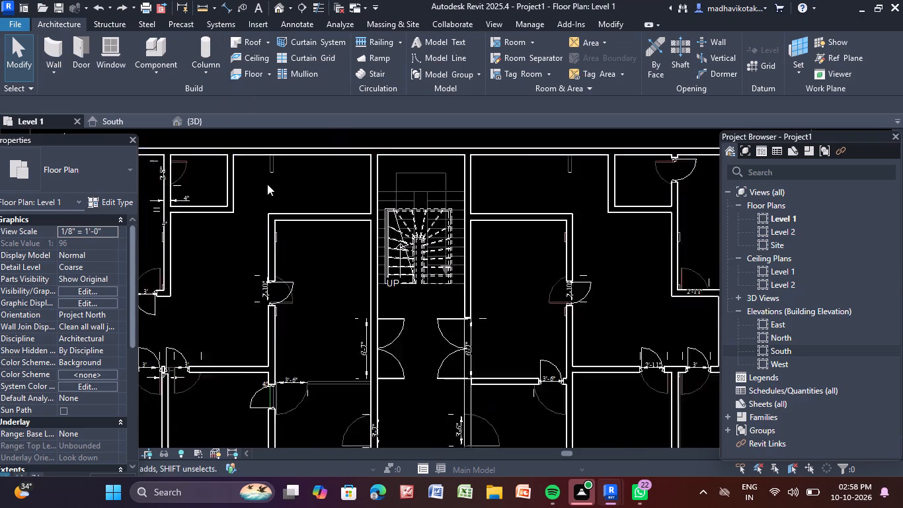
scroll(267, 184, down, 1)
middle_drag(263, 189, 362, 169)
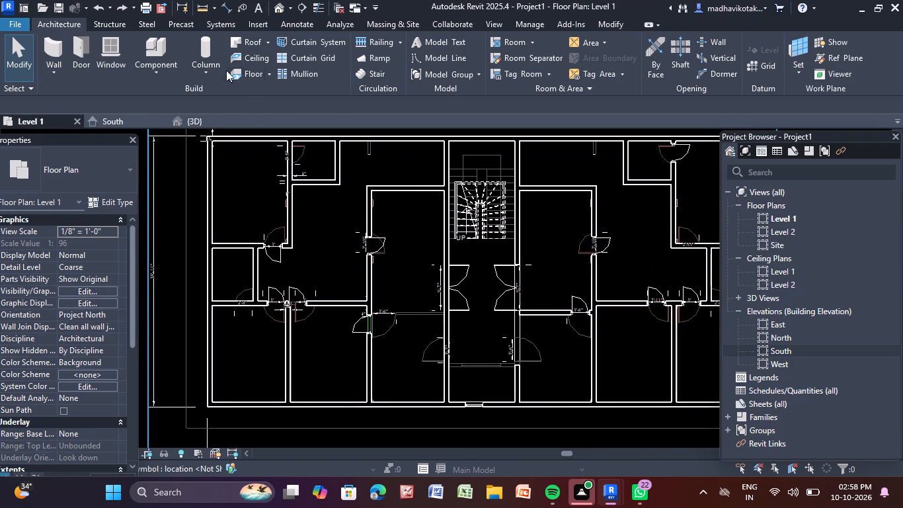
click(251, 78)
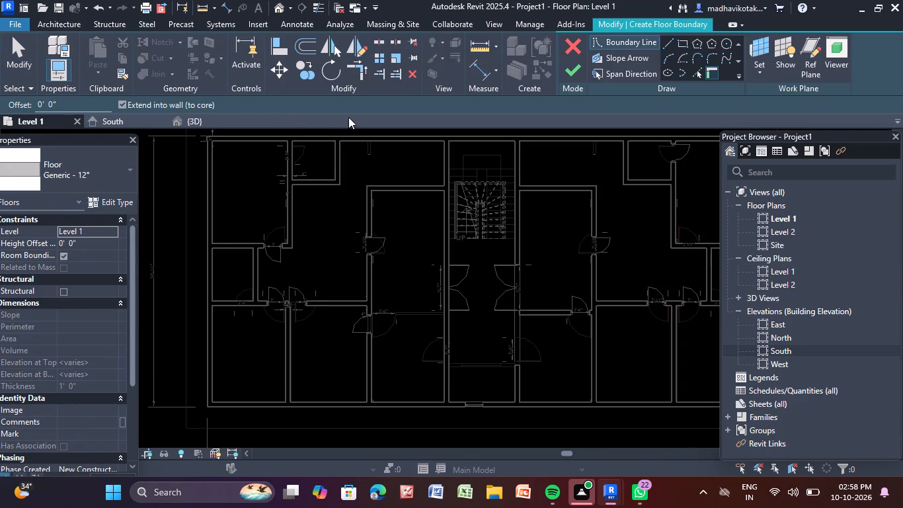
click(684, 46)
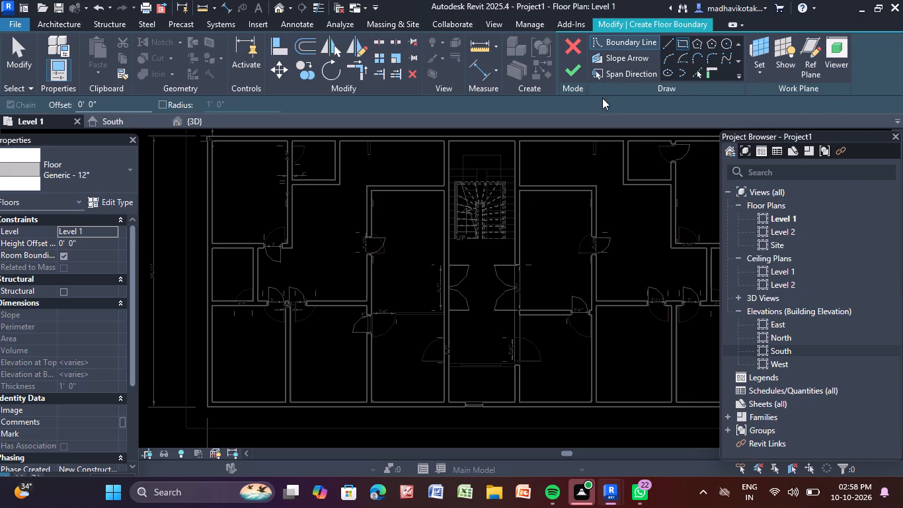
scroll(623, 171, down, 2)
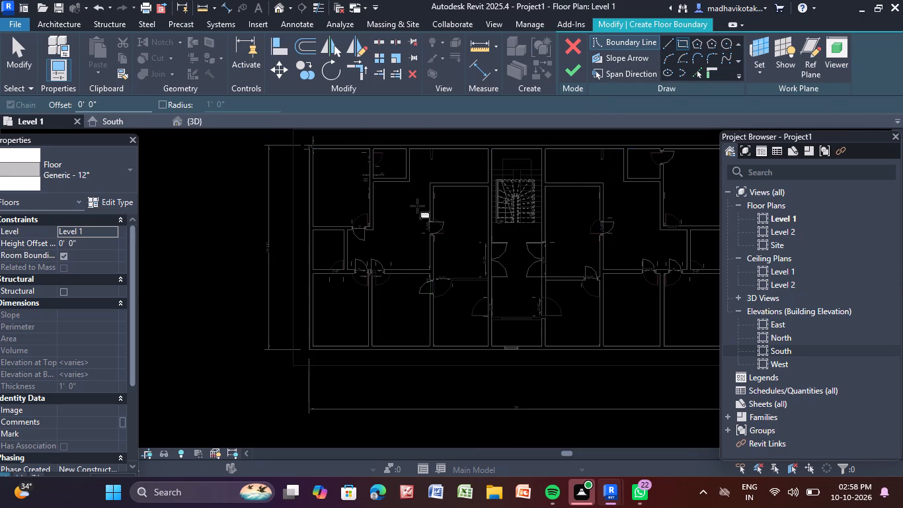
middle_drag(438, 224, 380, 271)
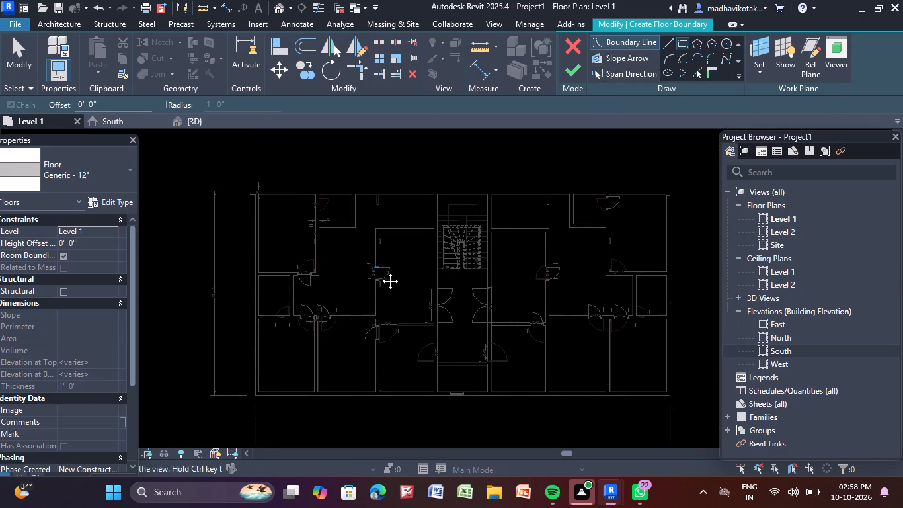
middle_drag(380, 271, 380, 272)
scroll(260, 196, up, 5)
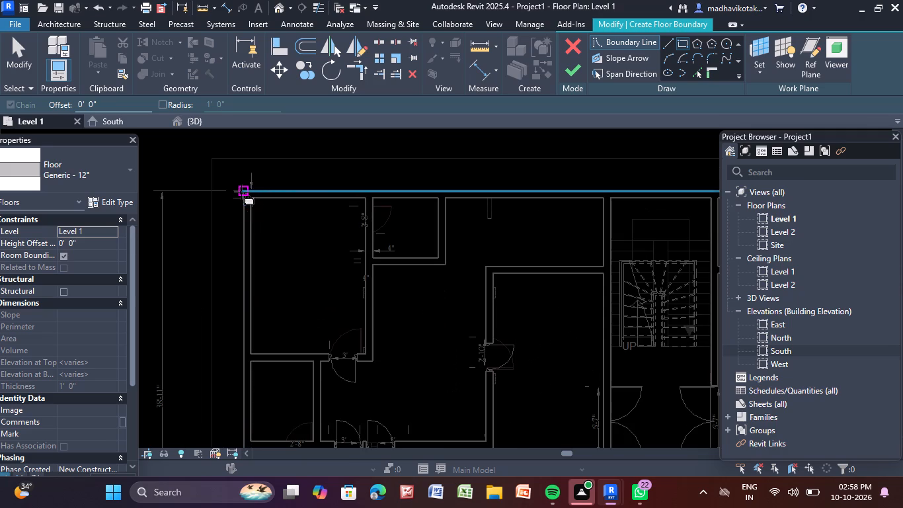
click(241, 192)
scroll(586, 290, down, 4)
middle_drag(569, 292, 325, 196)
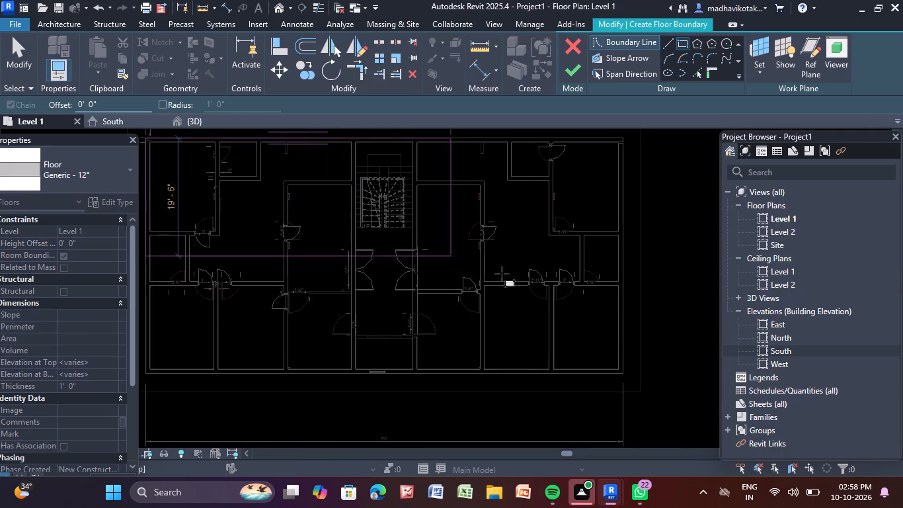
click(625, 374)
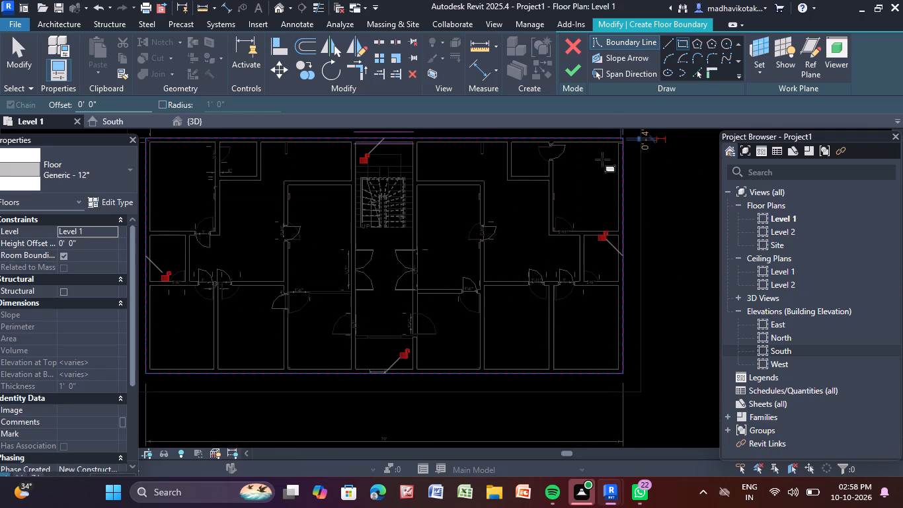
click(573, 67)
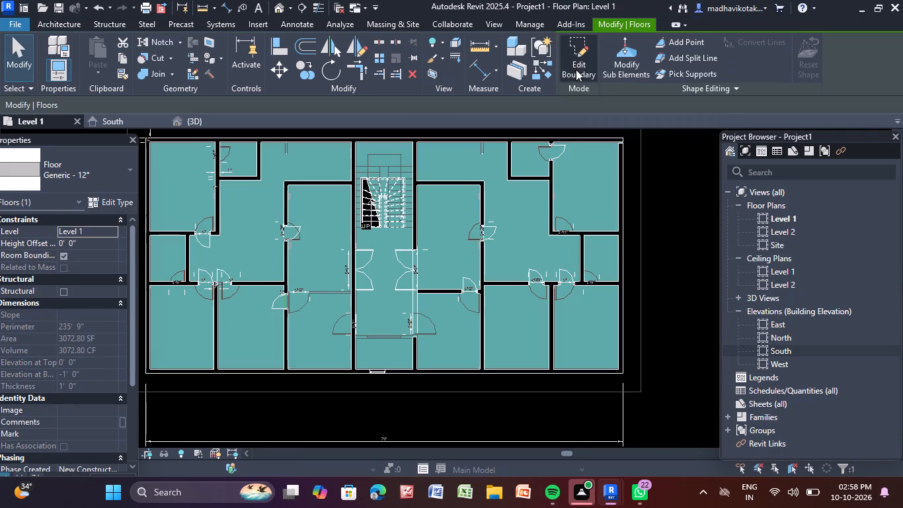
click(652, 200)
Create a Generic - 12" footprint roof on Level 2, with a rectangular slope-defining boundary between opposite outer corners of the exterior walls.
click(183, 126)
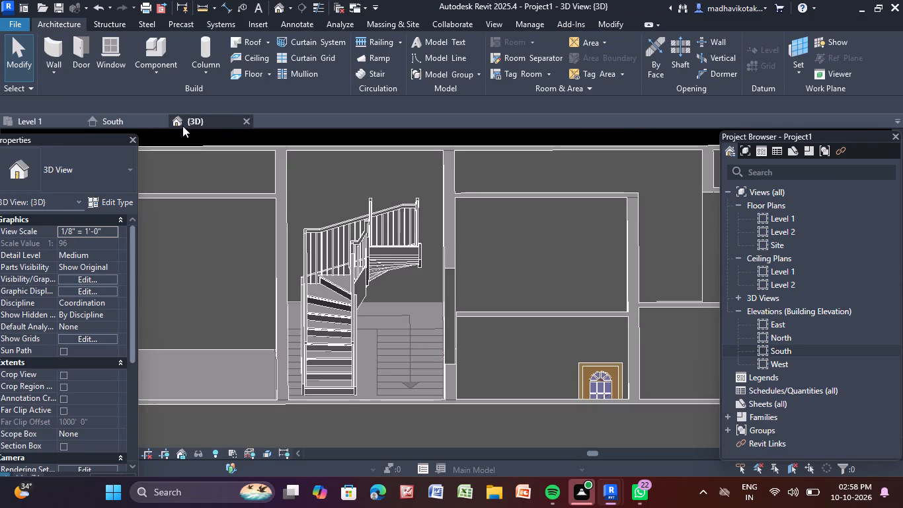
click(536, 273)
scroll(534, 266, down, 5)
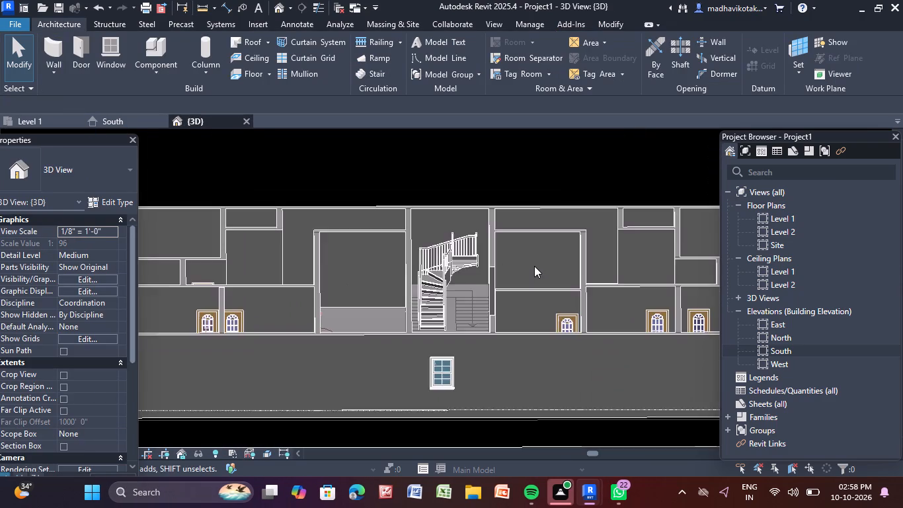
scroll(534, 266, down, 4)
middle_drag(515, 266, 451, 268)
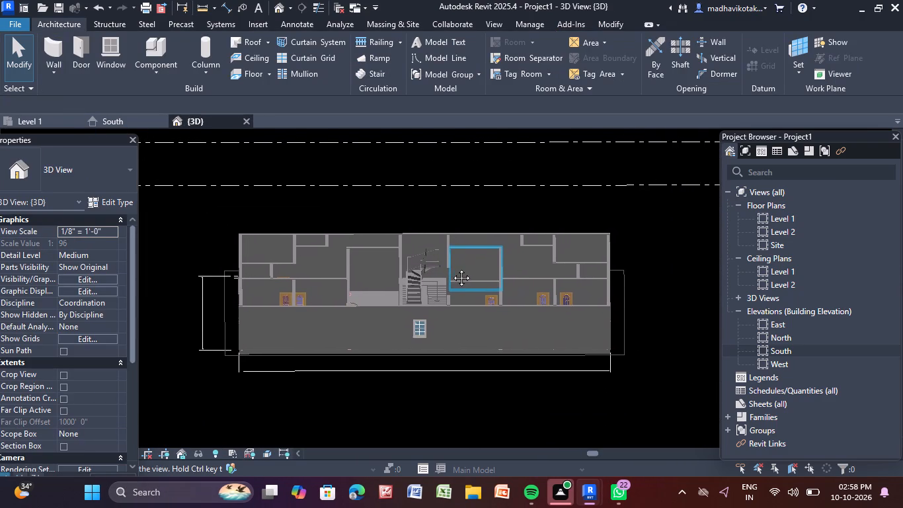
middle_drag(451, 268, 442, 270)
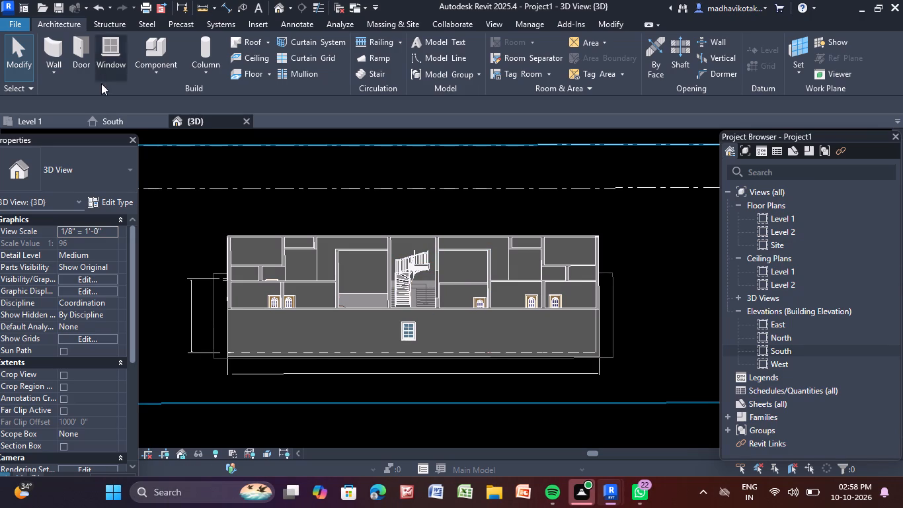
click(256, 47)
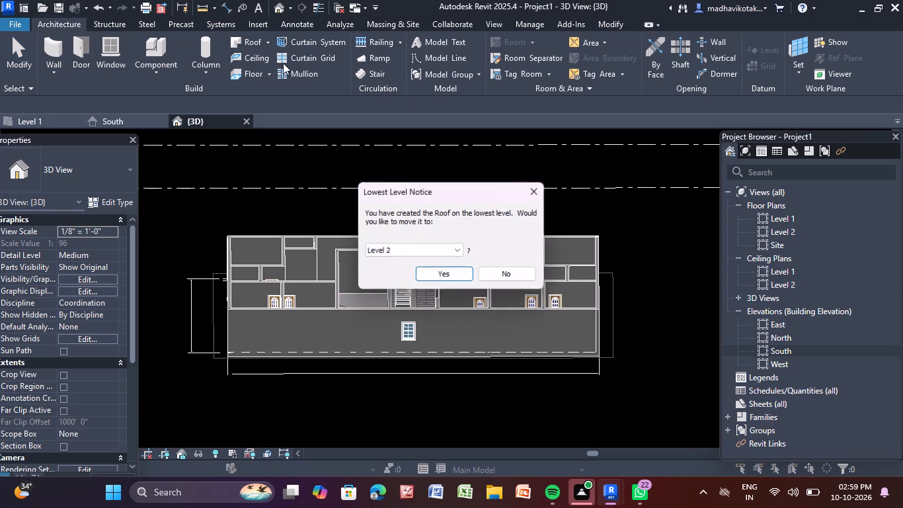
click(448, 268)
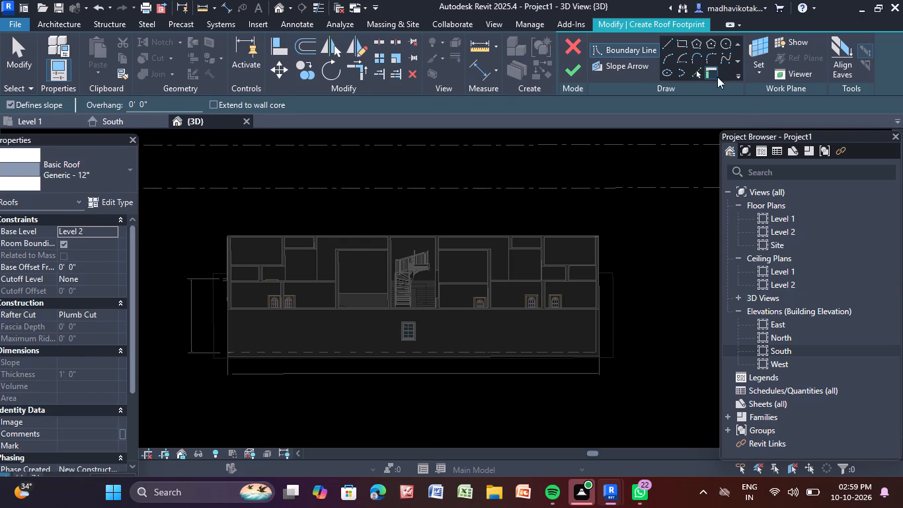
click(38, 126)
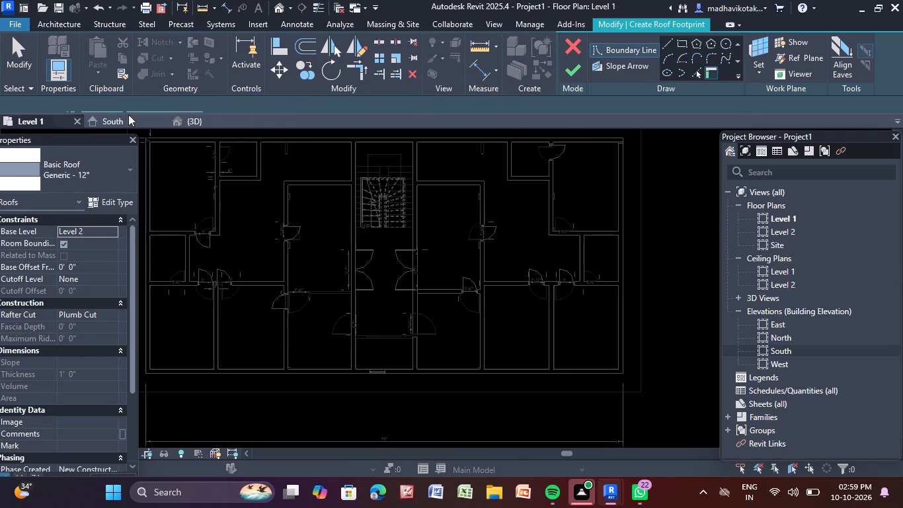
click(684, 46)
scroll(647, 204, down, 1)
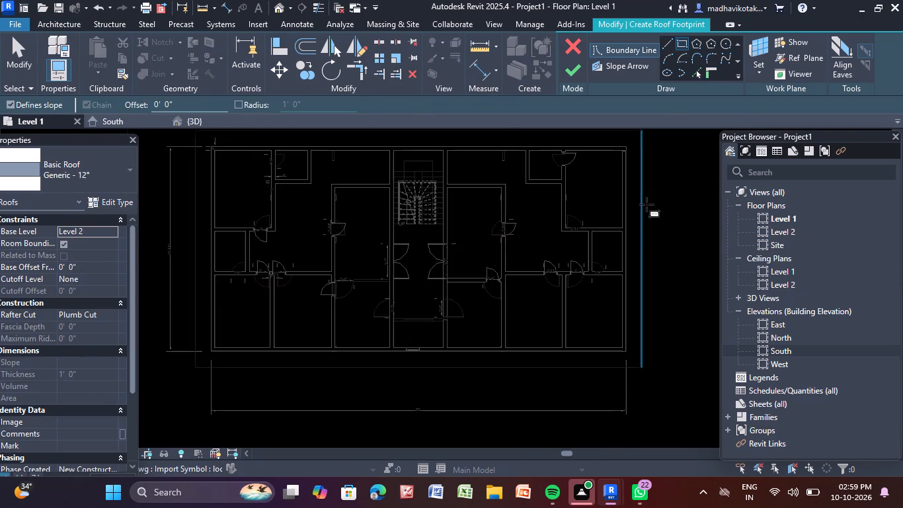
scroll(648, 205, down, 2)
scroll(316, 151, up, 8)
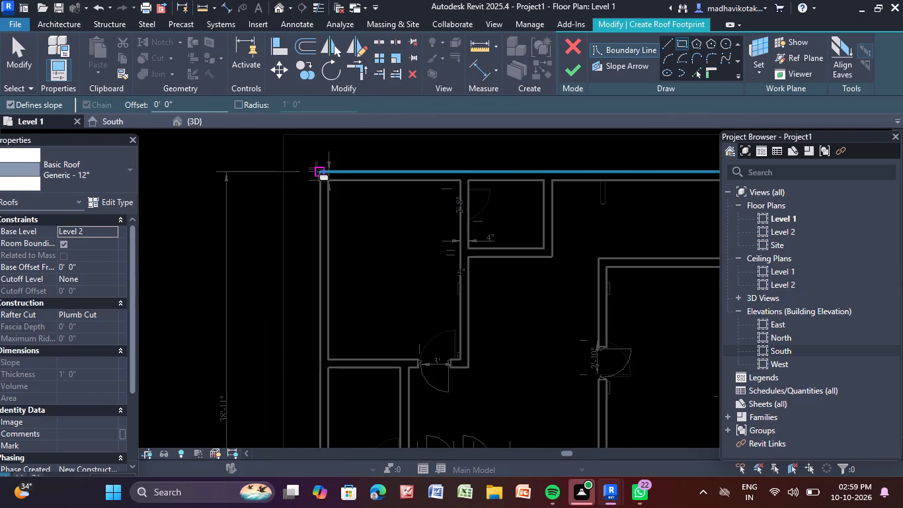
click(318, 170)
scroll(639, 261, down, 3)
middle_drag(640, 269, 369, 157)
scroll(697, 314, down, 3)
middle_drag(686, 323, 561, 271)
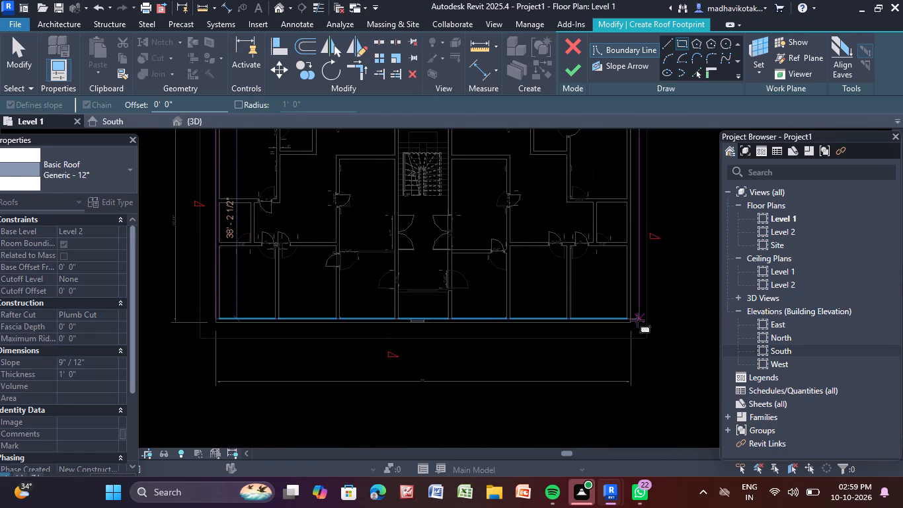
click(632, 323)
click(578, 75)
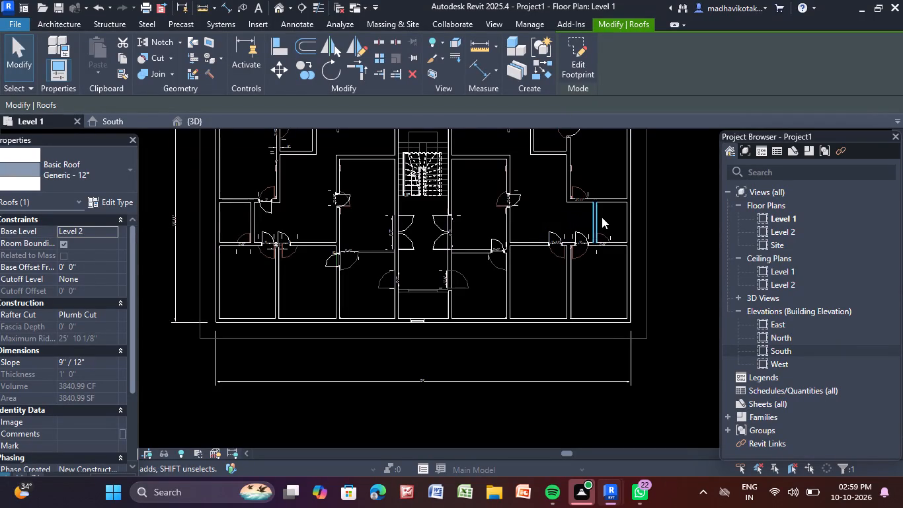
In the 3D view, lower the roof's ridge to a maximum height of about 21'-11".
click(208, 118)
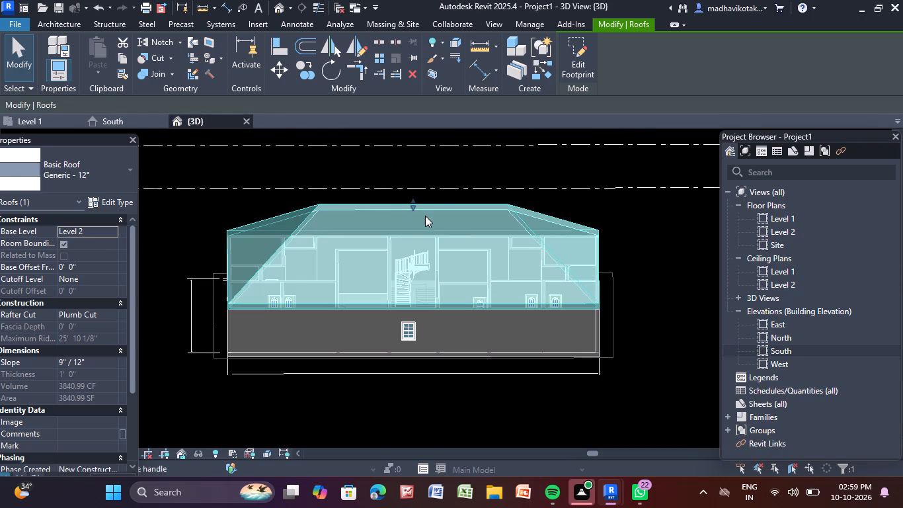
click(416, 210)
click(411, 221)
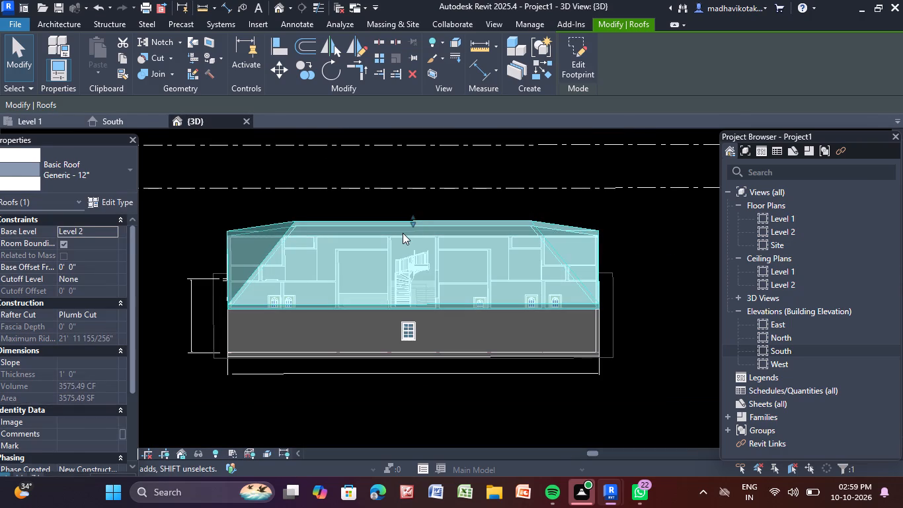
click(403, 233)
scroll(484, 208, down, 3)
scroll(471, 231, up, 2)
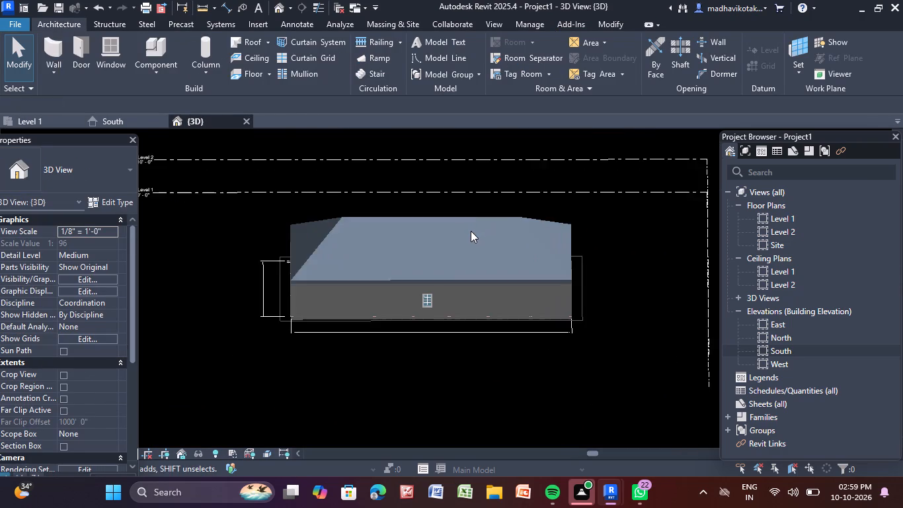
scroll(471, 231, up, 2)
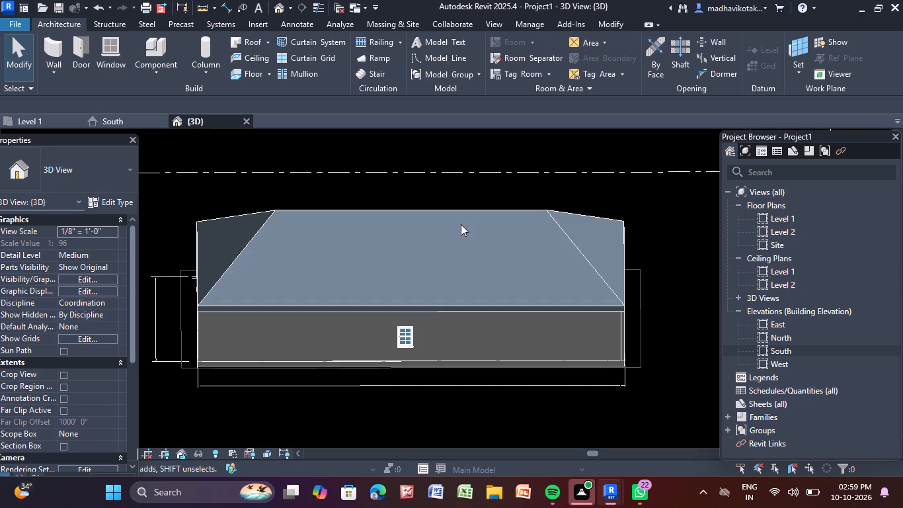
Examine the building's hip roof and exterior walls from several sides in the 3D view.
shift+middle_drag(467, 230, 506, 186)
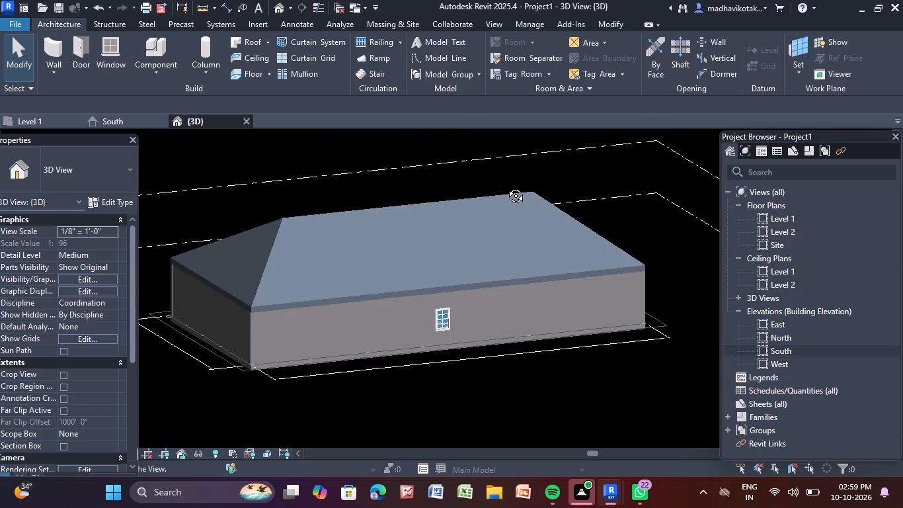
shift+middle_drag(506, 186, 615, 199)
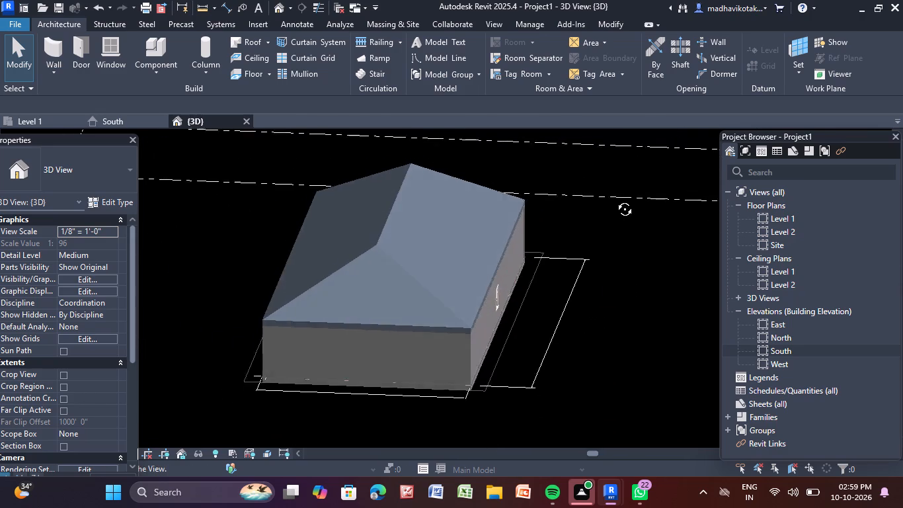
shift+middle_drag(615, 199, 633, 137)
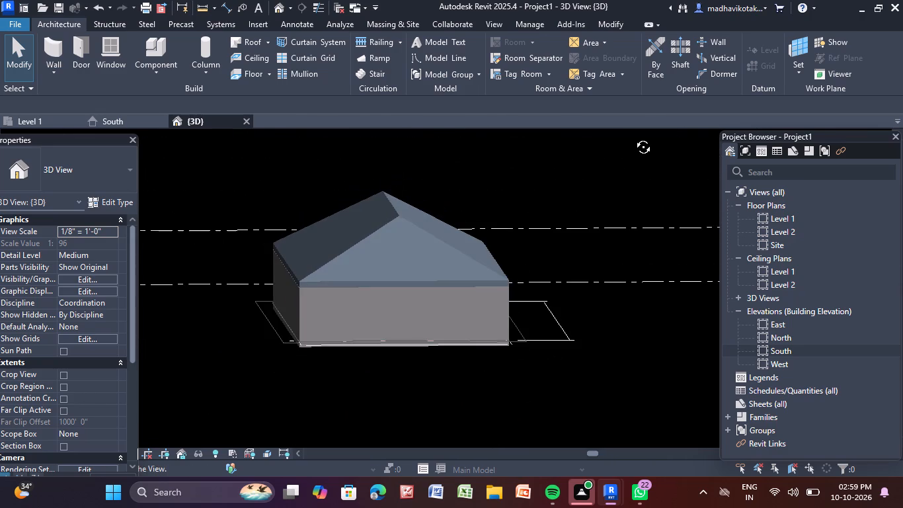
shift+middle_drag(633, 137, 630, 139)
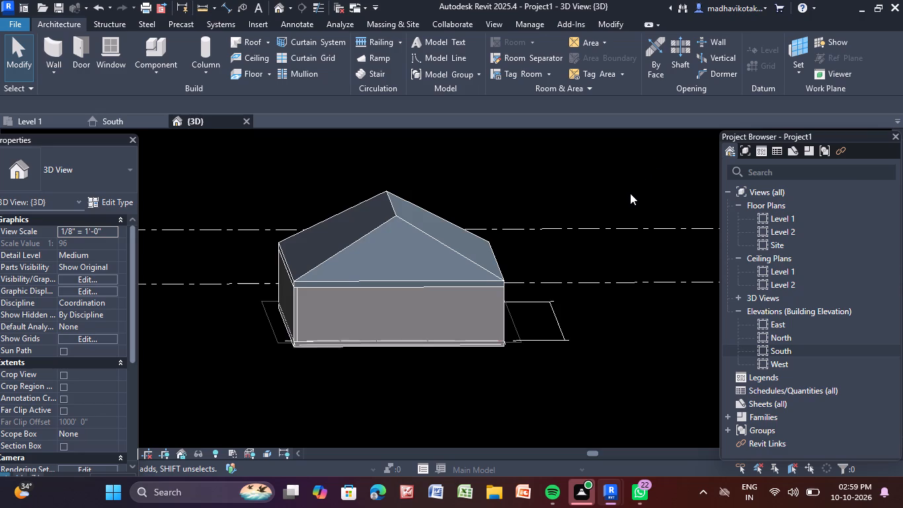
shift+middle_drag(594, 217, 578, 218)
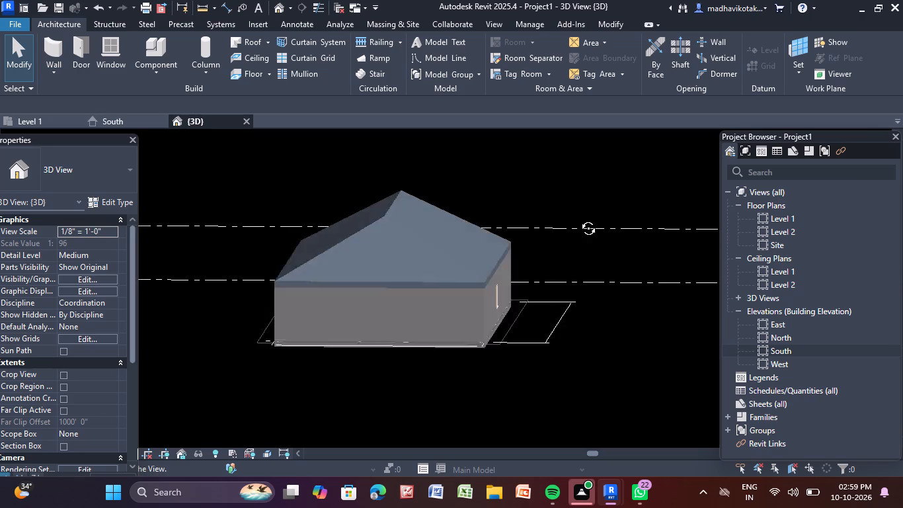
shift+middle_drag(578, 218, 596, 245)
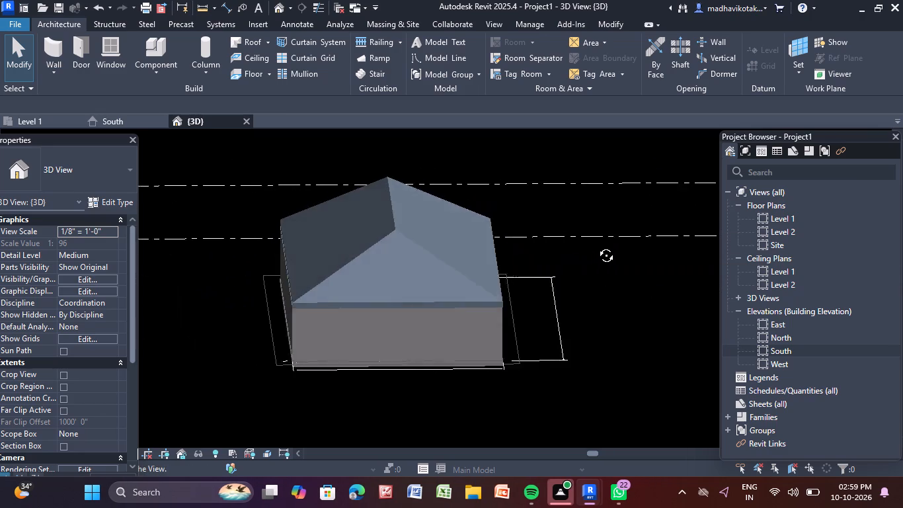
shift+middle_drag(596, 245, 589, 287)
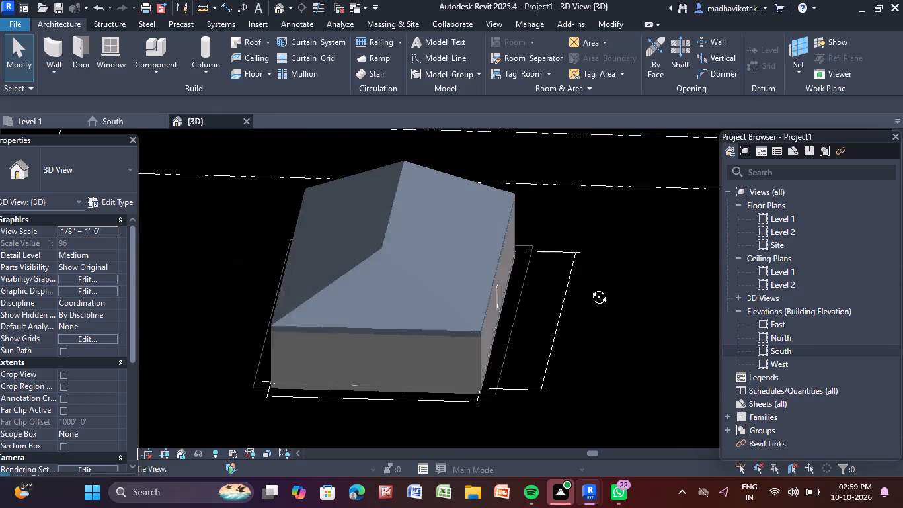
shift+middle_drag(589, 287, 589, 248)
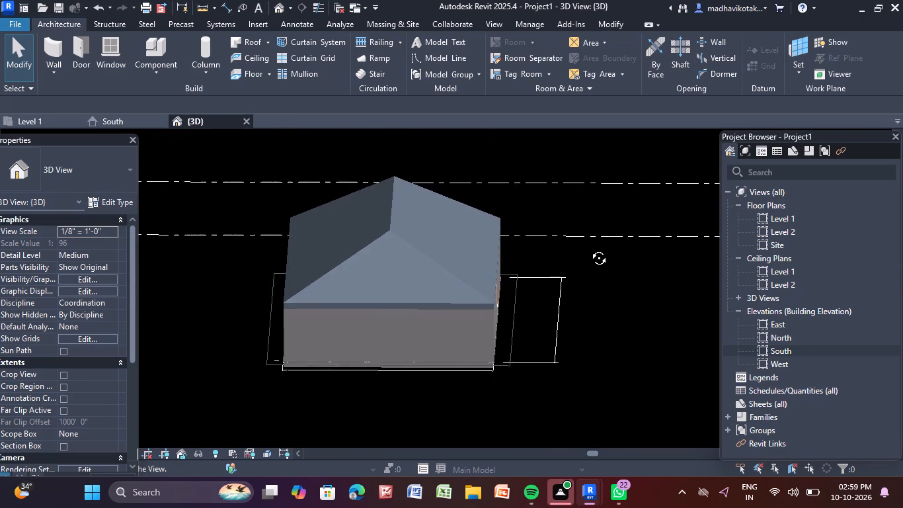
shift+middle_drag(589, 248, 585, 217)
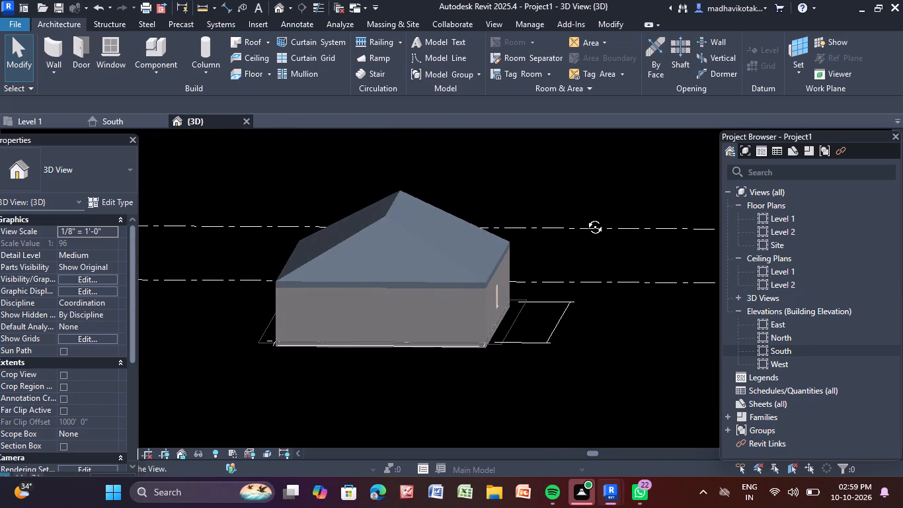
shift+middle_drag(585, 217, 318, 202)
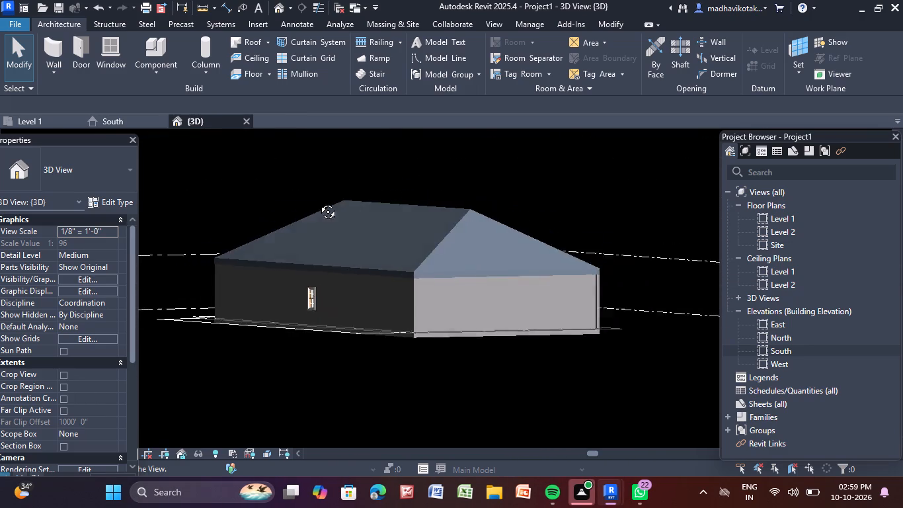
shift+middle_drag(318, 202, 572, 275)
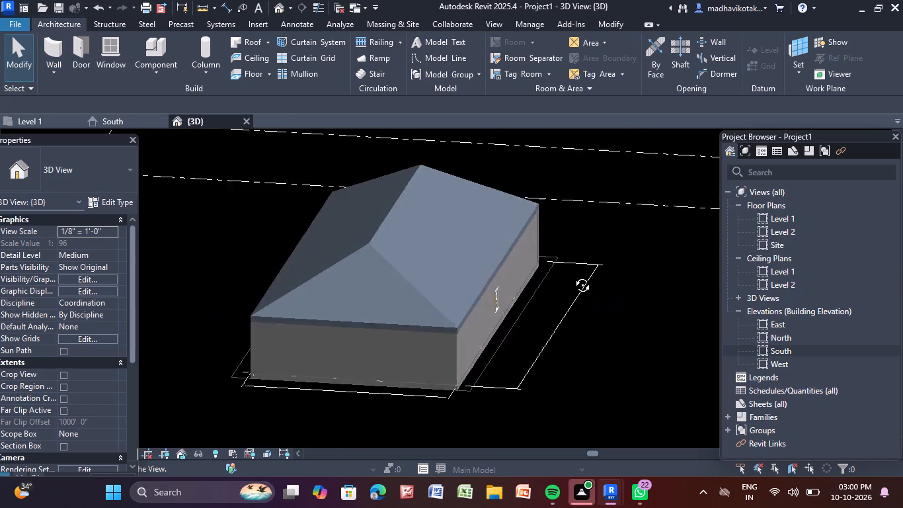
shift+middle_drag(572, 275, 592, 242)
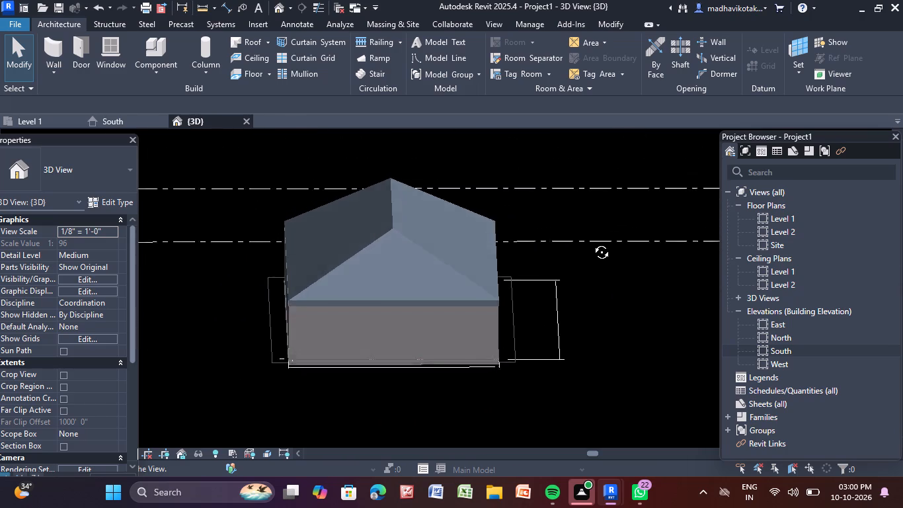
shift+middle_drag(592, 242, 587, 231)
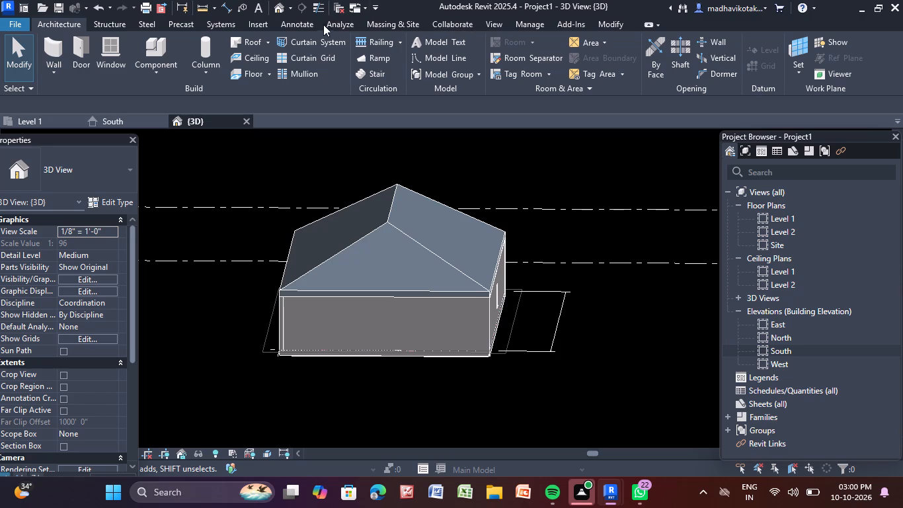
Open the Autodesk family library and look through the families and category list under all results, including the casework families.
click(256, 19)
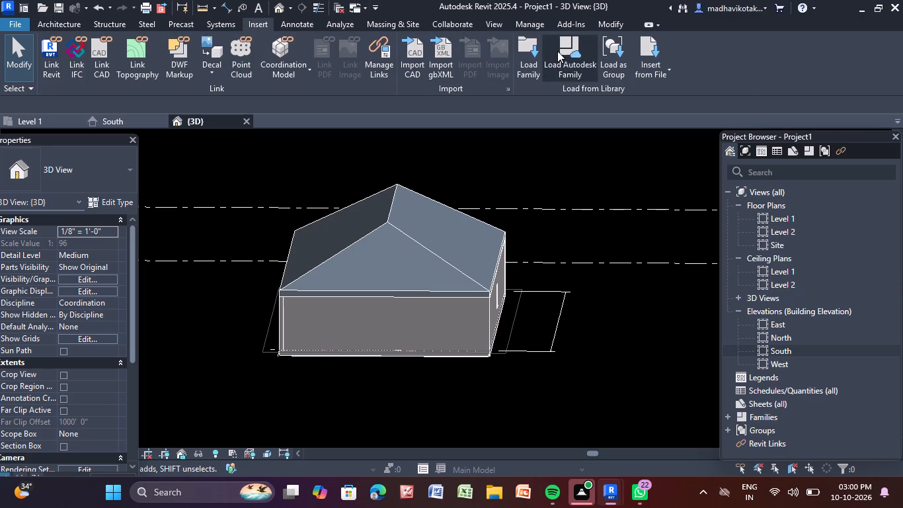
double_click(557, 51)
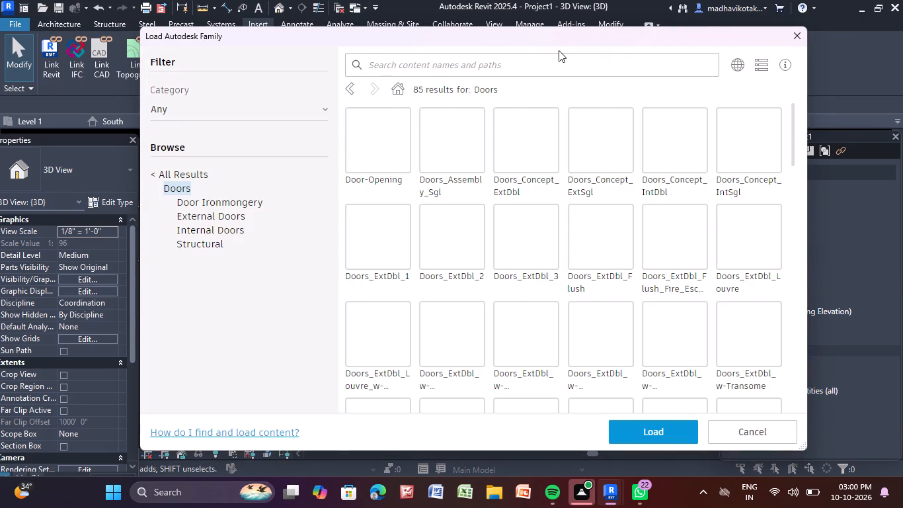
click(188, 173)
scroll(248, 220, down, 1)
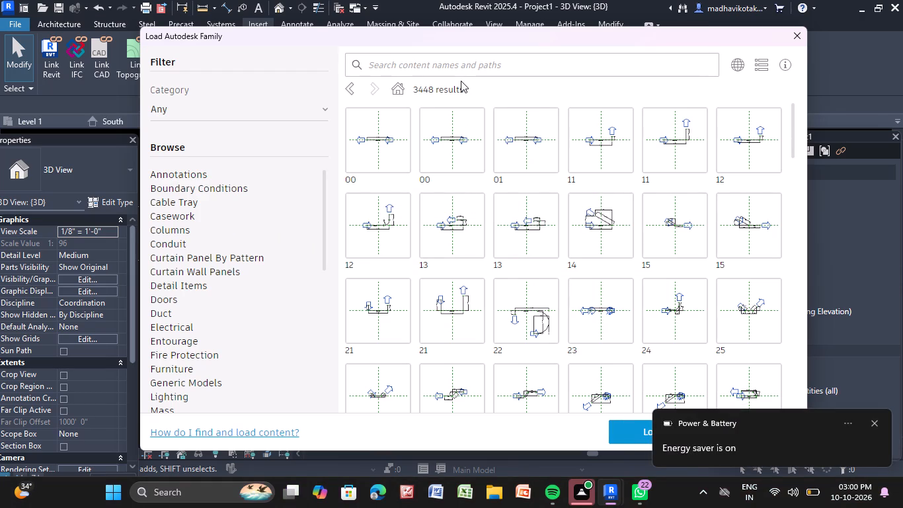
scroll(461, 81, down, 1)
scroll(599, 209, down, 8)
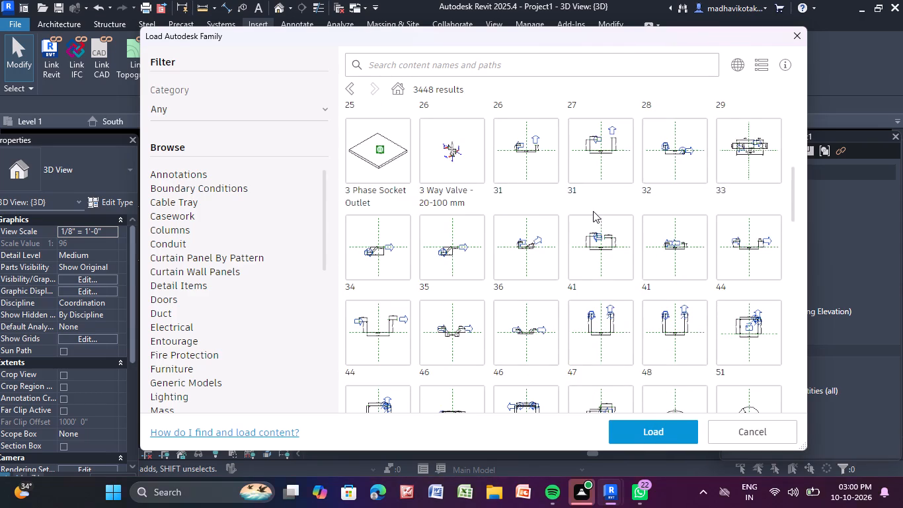
scroll(593, 211, down, 19)
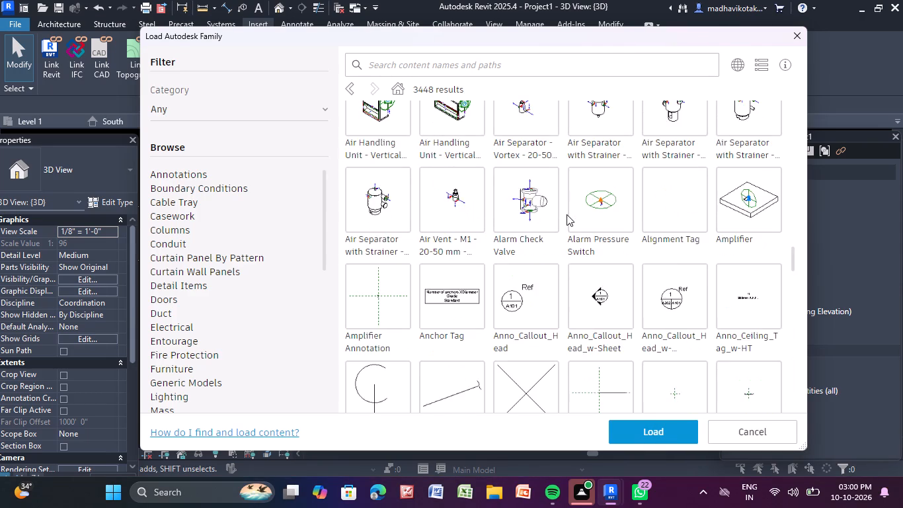
scroll(567, 214, down, 14)
scroll(571, 224, down, 10)
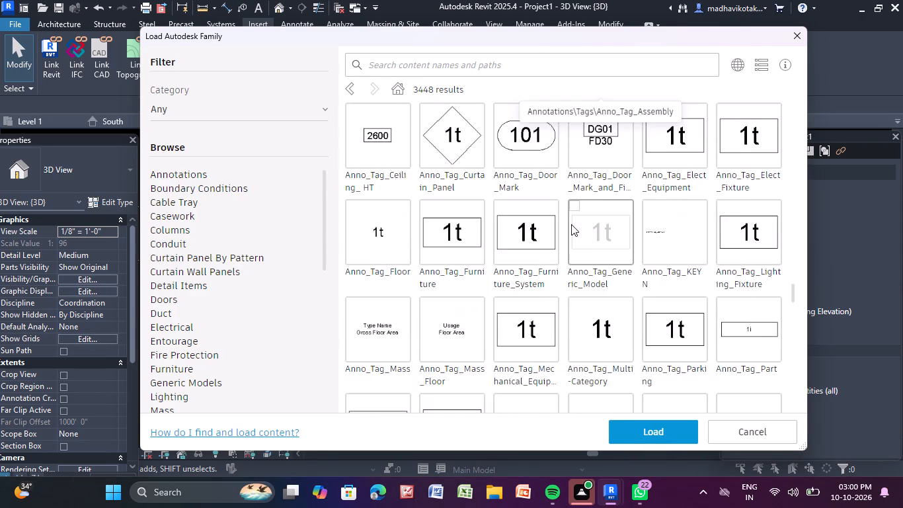
scroll(571, 224, down, 20)
scroll(571, 224, down, 12)
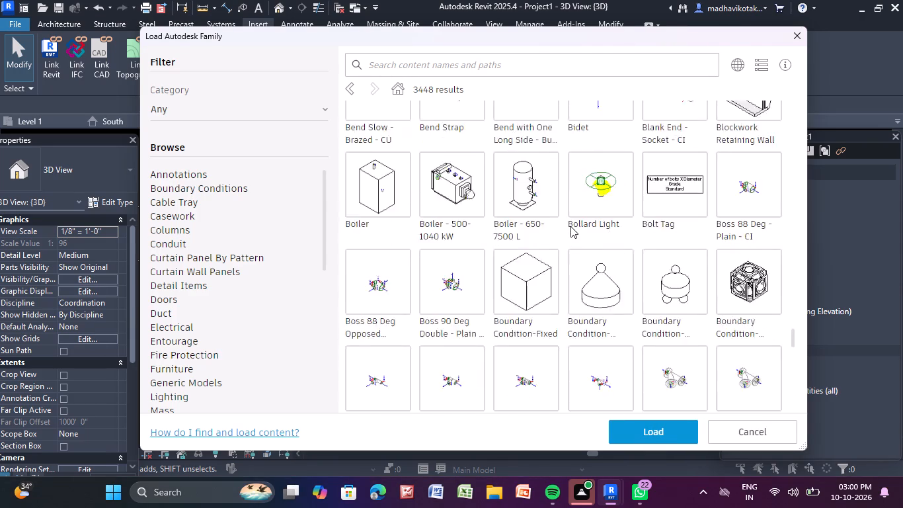
scroll(570, 226, down, 14)
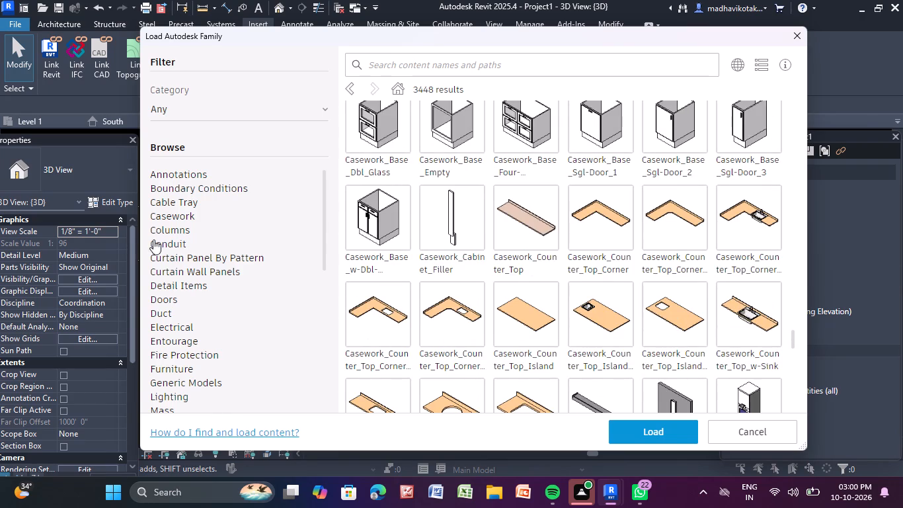
scroll(153, 239, down, 15)
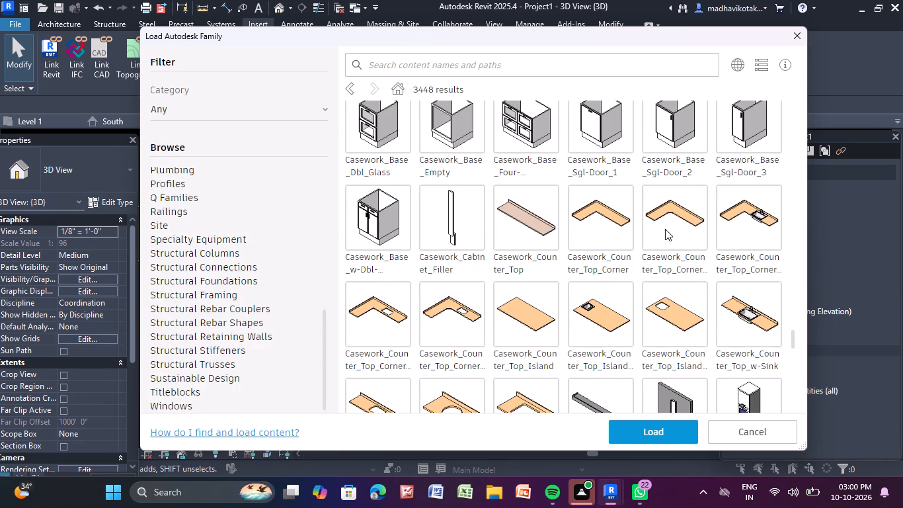
scroll(629, 246, down, 1)
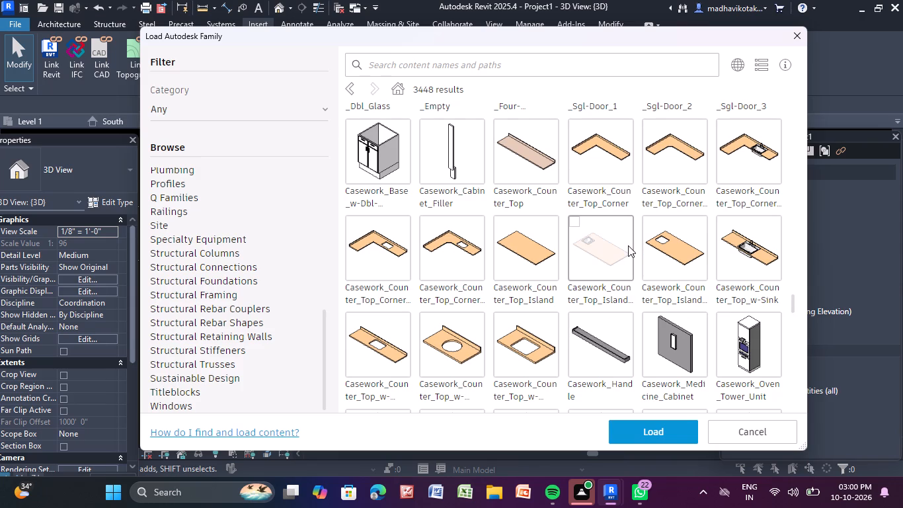
scroll(628, 245, down, 3)
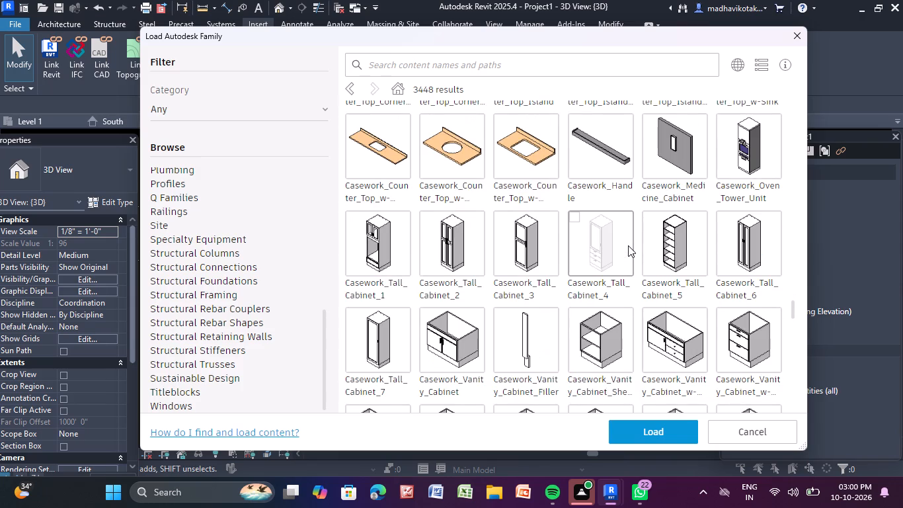
scroll(530, 275, down, 3)
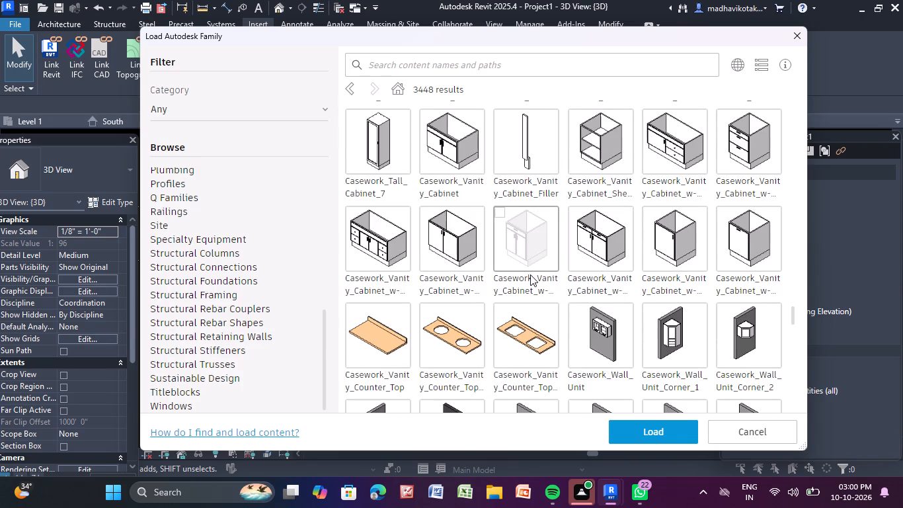
scroll(530, 275, down, 1)
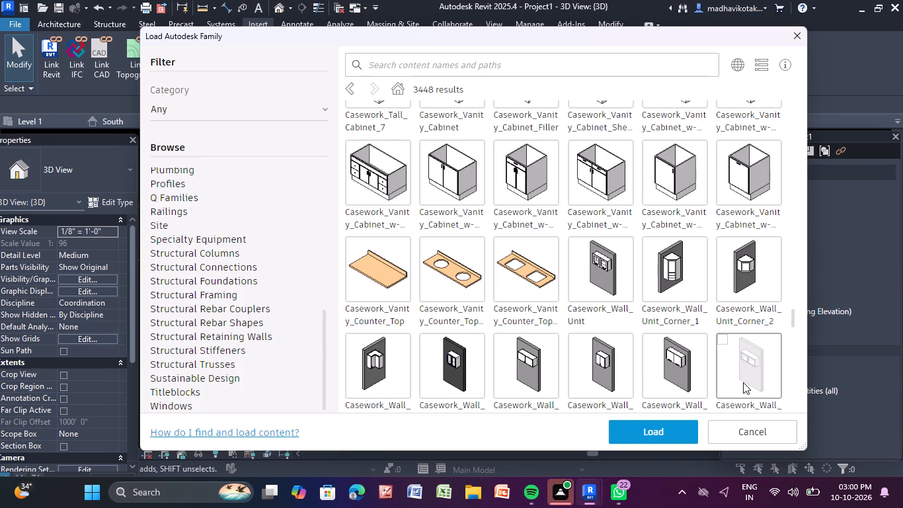
scroll(742, 383, down, 2)
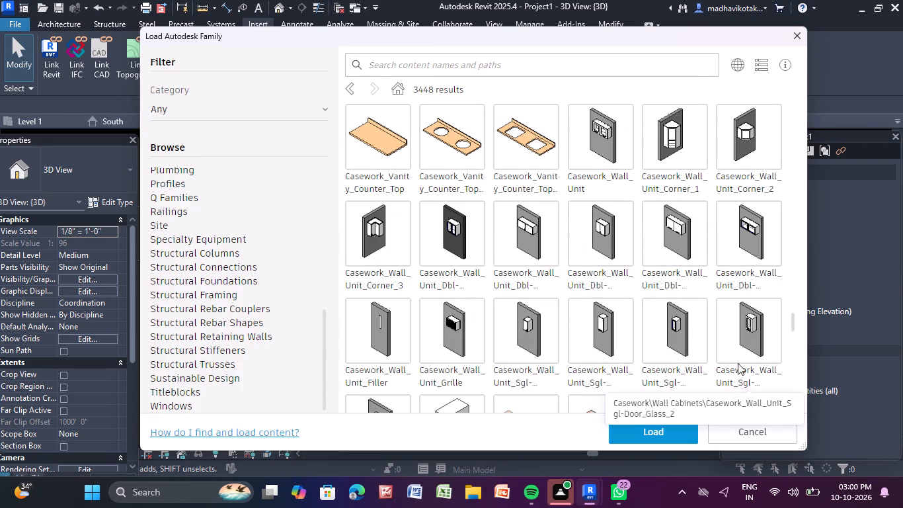
scroll(660, 302, down, 13)
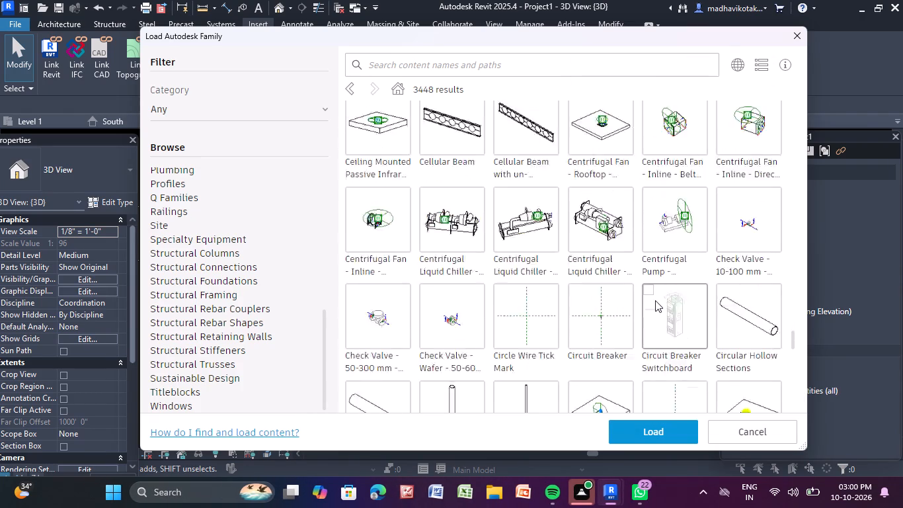
scroll(655, 300, down, 12)
scroll(580, 271, down, 4)
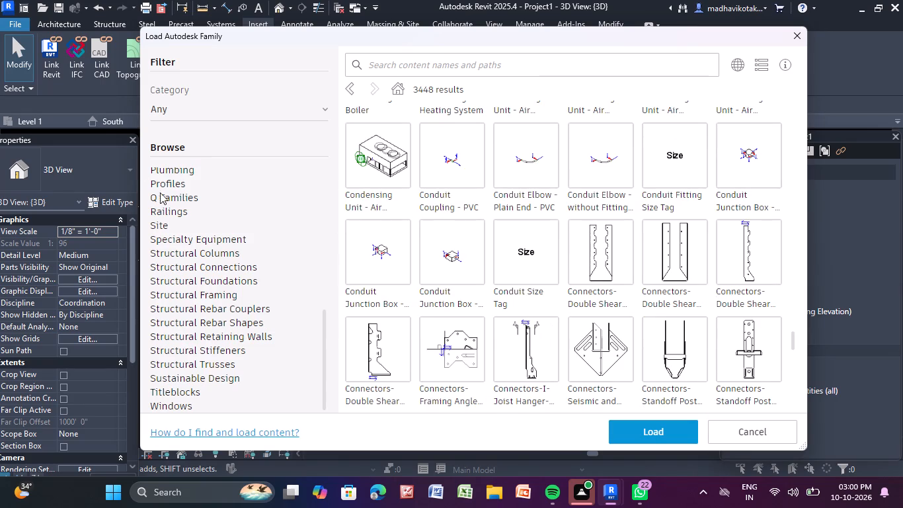
Load the Windows_Bay_Rectangular_Sloped family from the Windows category of the Autodesk family library.
scroll(216, 222, down, 7)
click(188, 402)
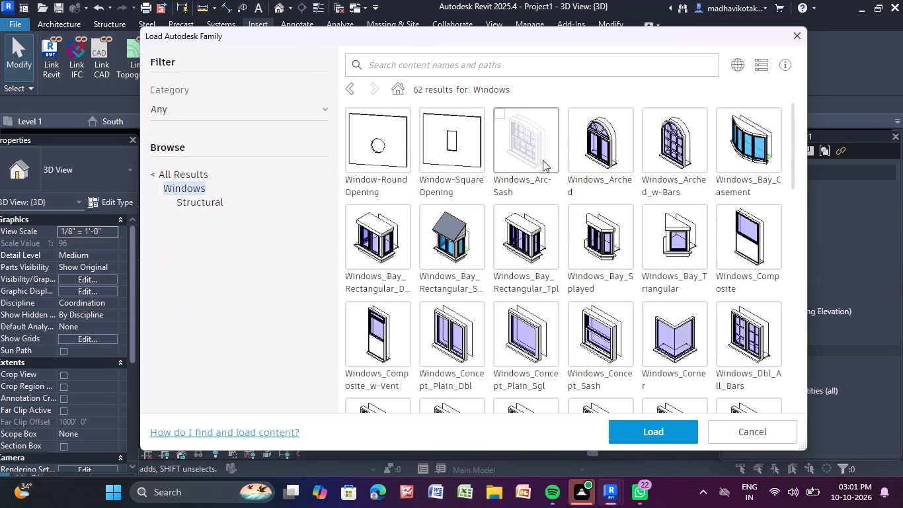
scroll(693, 178, down, 1)
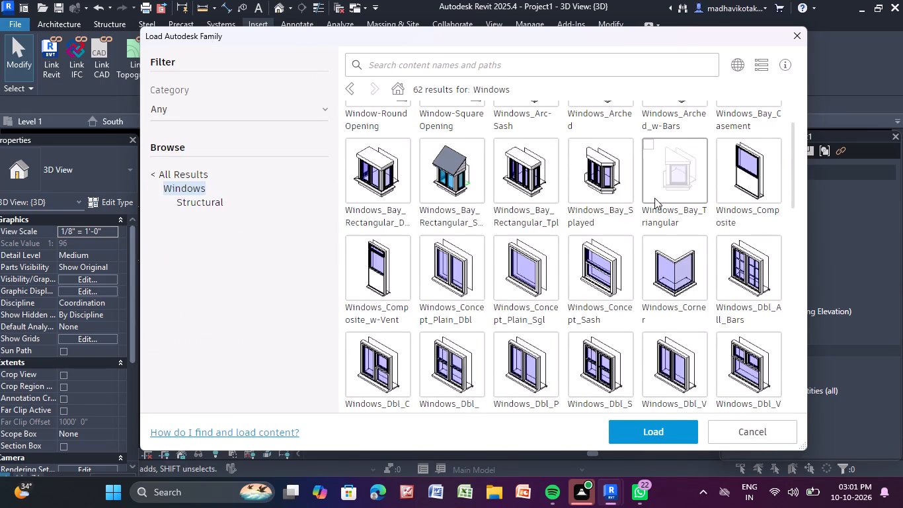
scroll(654, 198, down, 4)
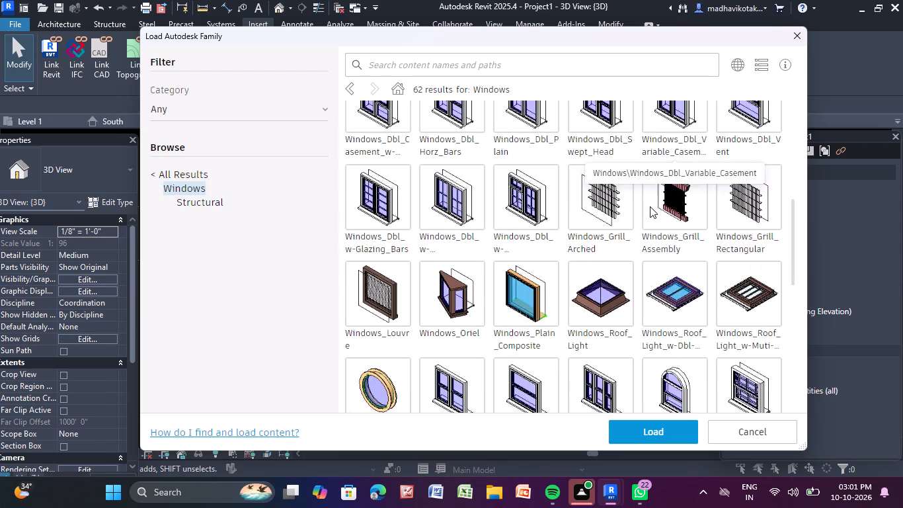
scroll(650, 206, down, 5)
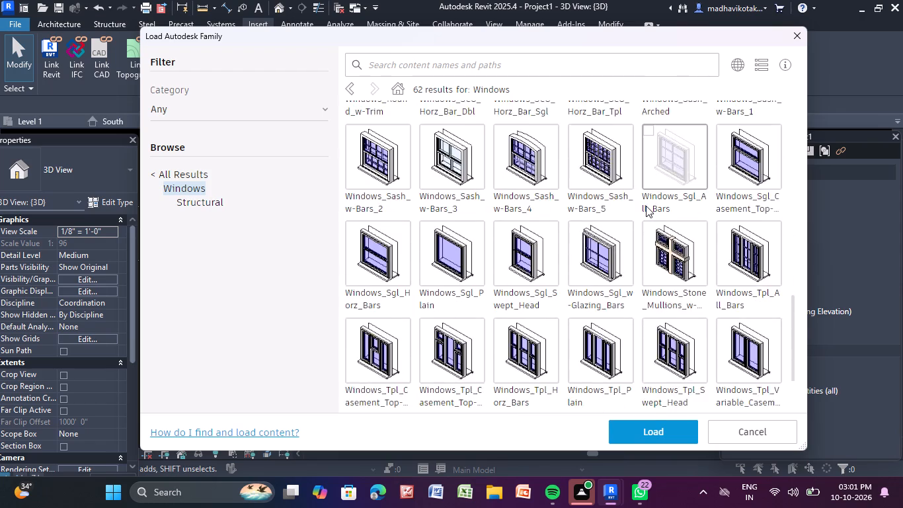
scroll(646, 206, down, 1)
scroll(646, 206, up, 5)
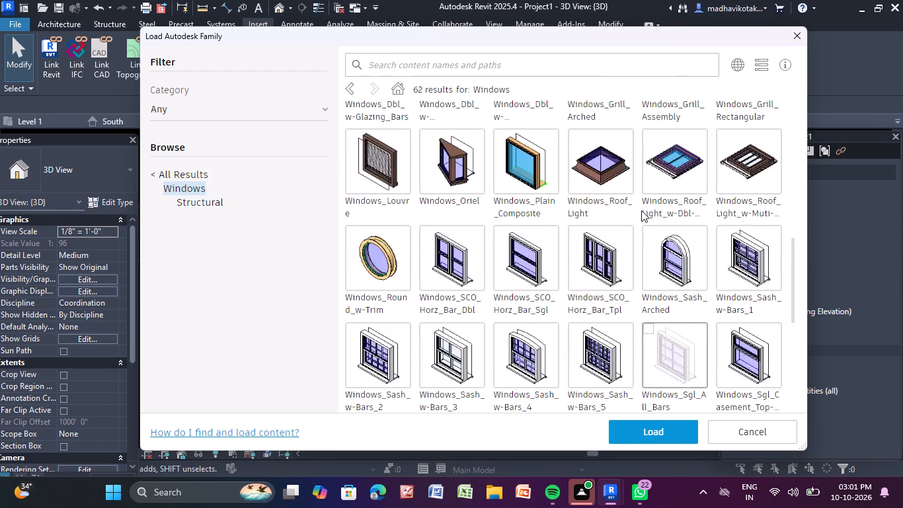
scroll(641, 210, up, 1)
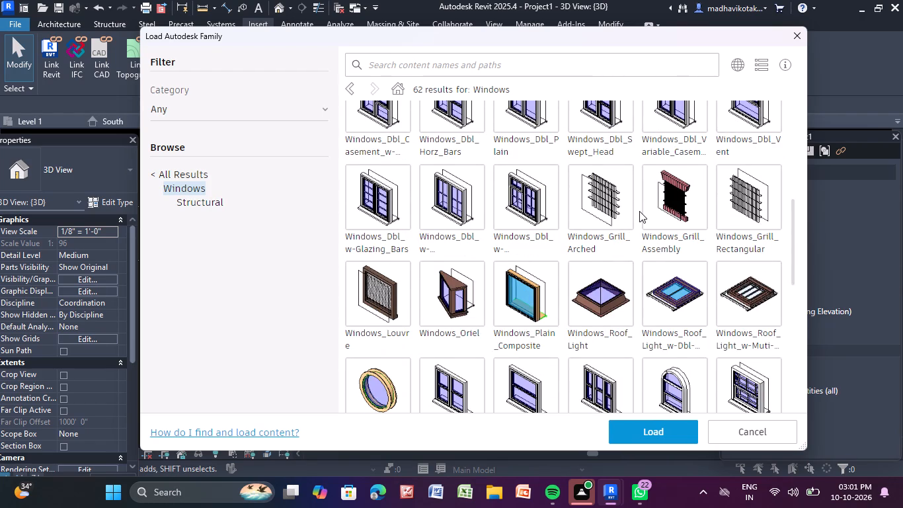
scroll(639, 212, up, 2)
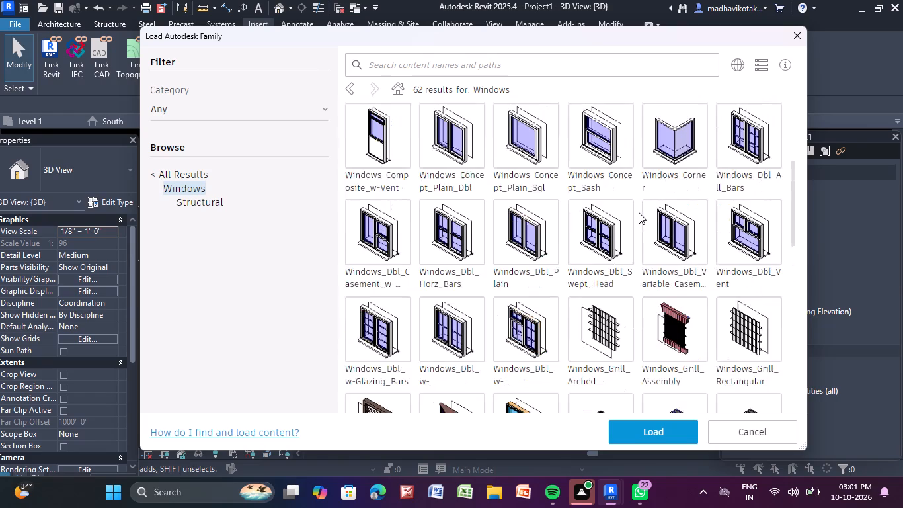
scroll(639, 212, up, 2)
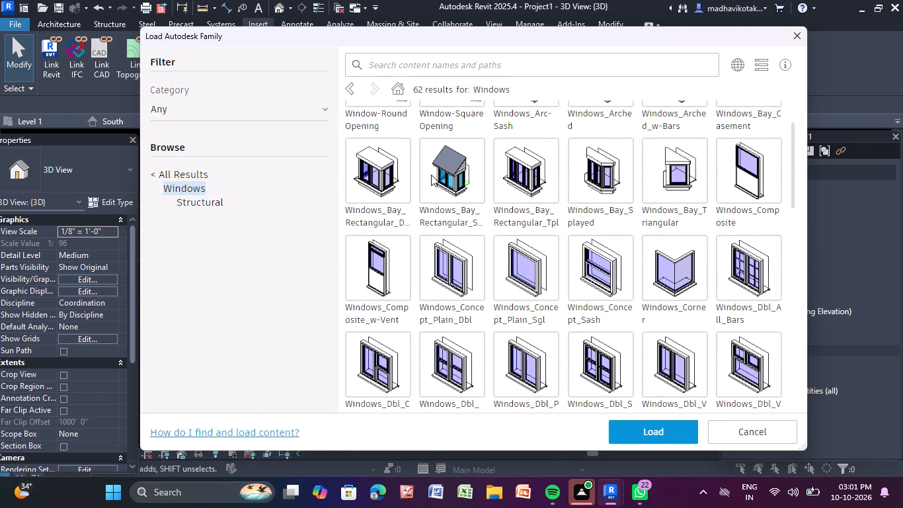
click(447, 169)
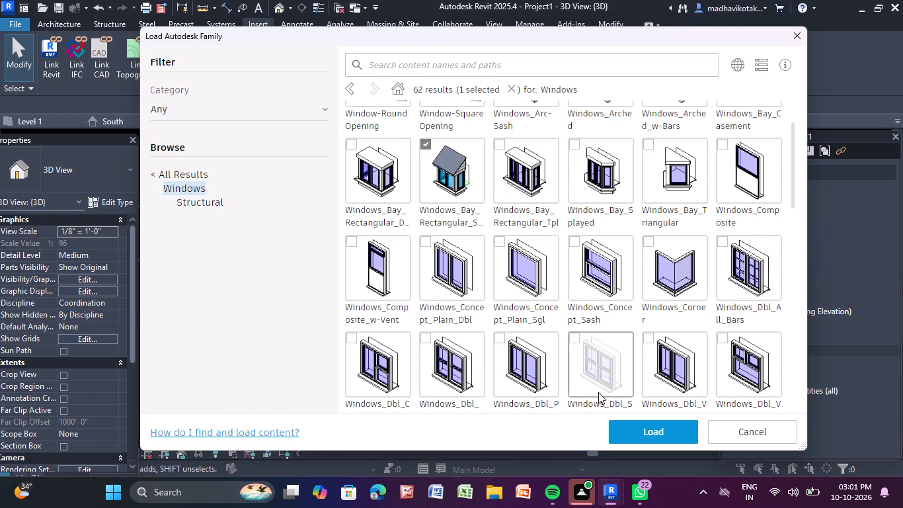
click(637, 424)
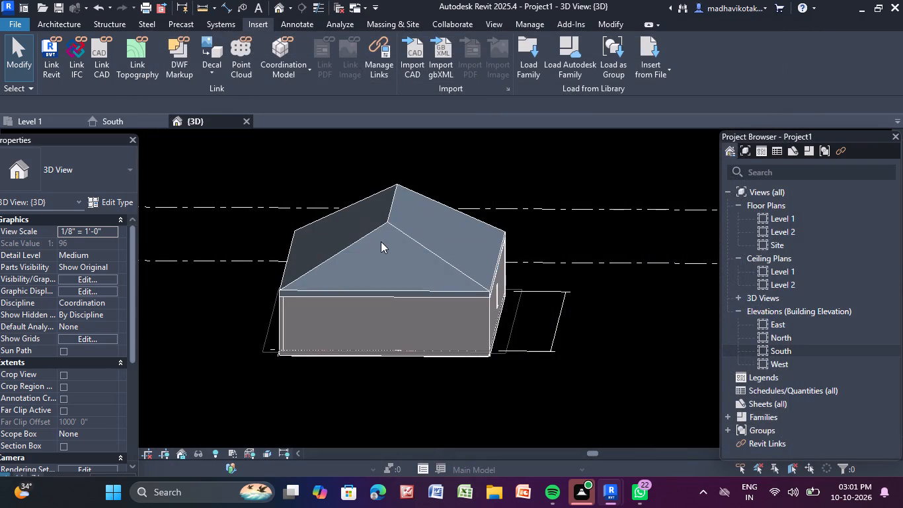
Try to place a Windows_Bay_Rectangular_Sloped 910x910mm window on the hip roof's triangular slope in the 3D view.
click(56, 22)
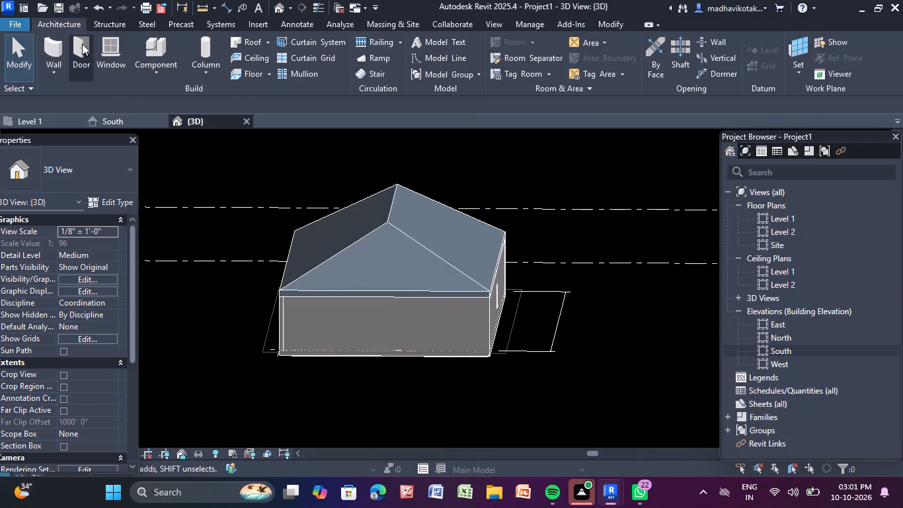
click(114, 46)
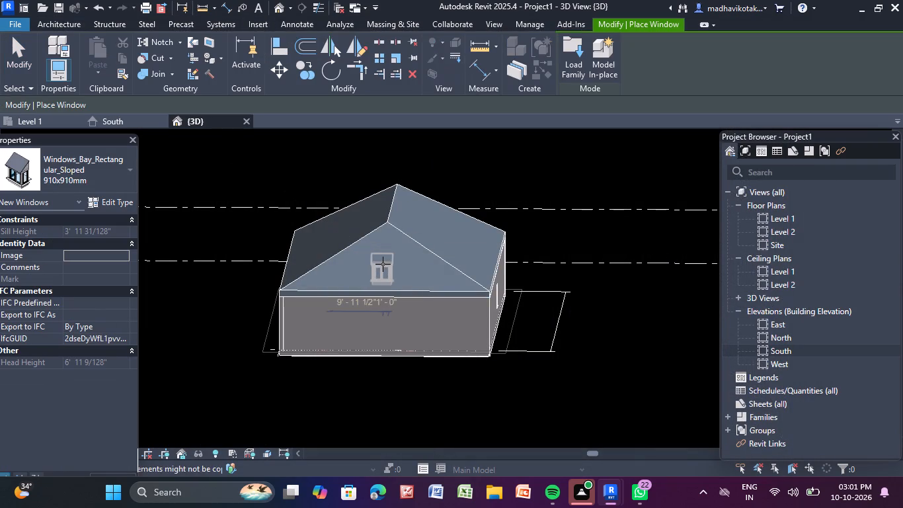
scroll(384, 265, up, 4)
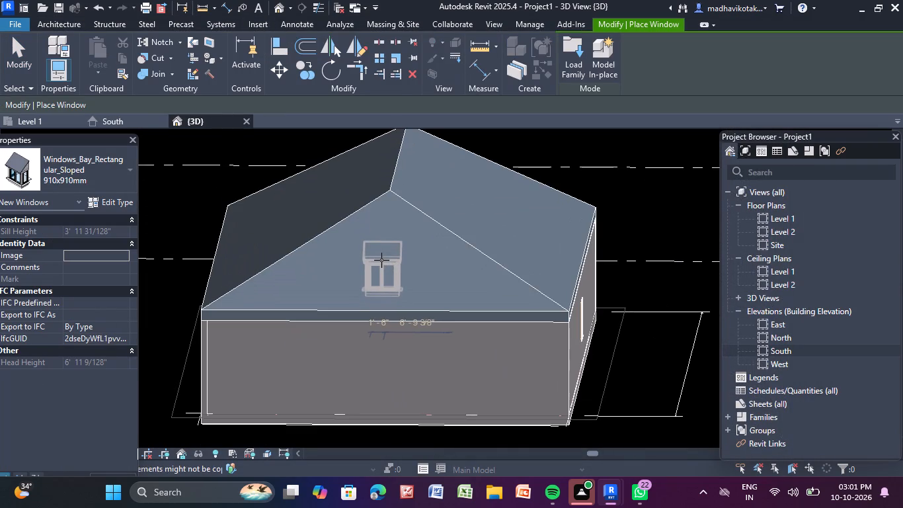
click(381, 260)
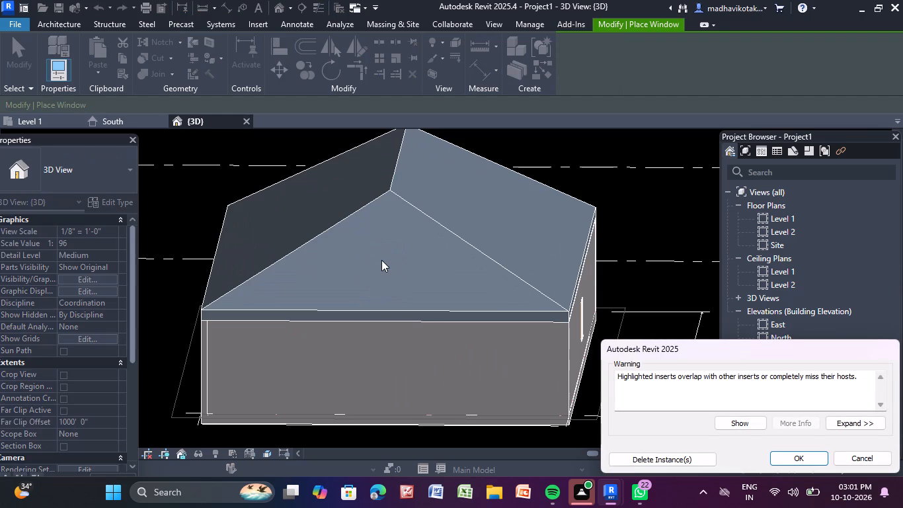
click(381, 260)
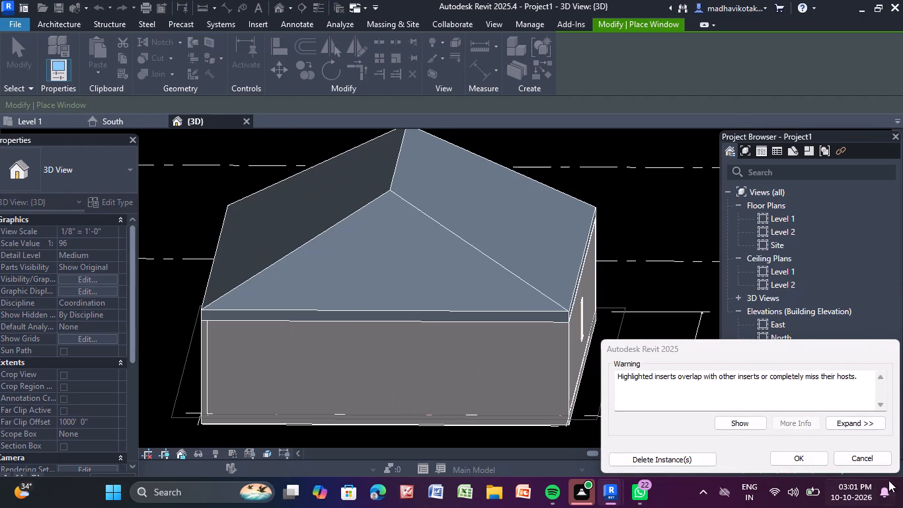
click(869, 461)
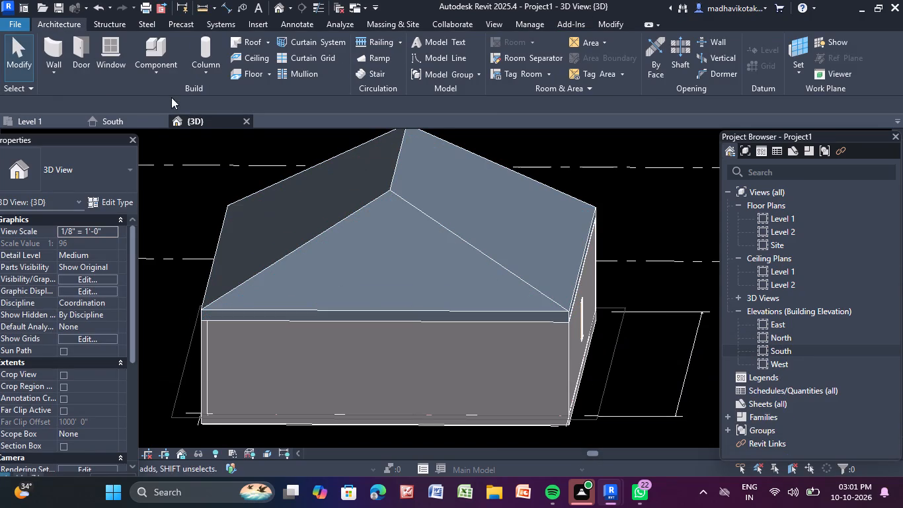
Place two Windows_Bay_Rectangular_Sloped 910x910mm windows in the exterior wall below the triangular roof slope, one near mid-wall and one about 4'-0" from the corner.
click(120, 44)
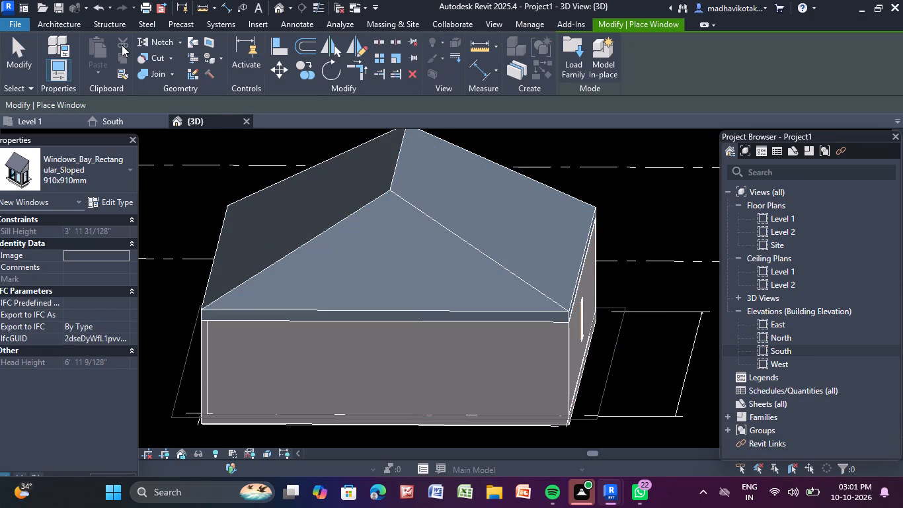
click(97, 158)
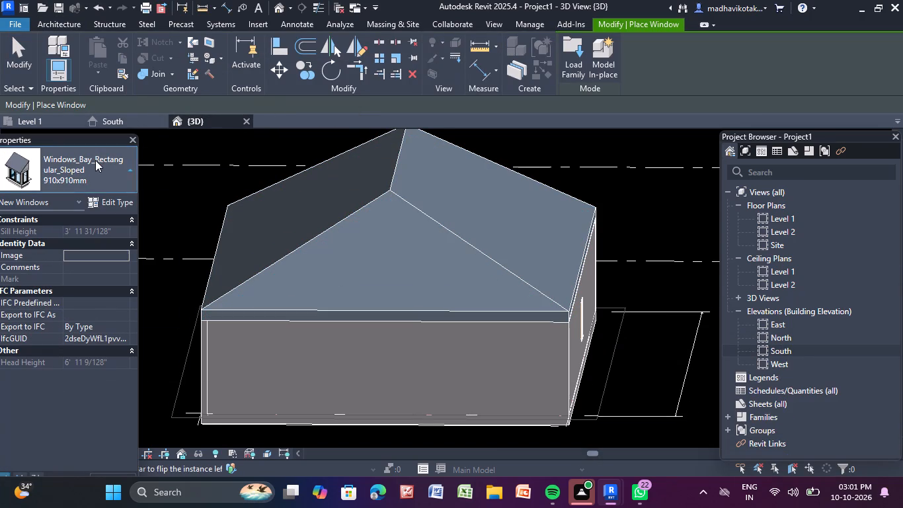
click(95, 160)
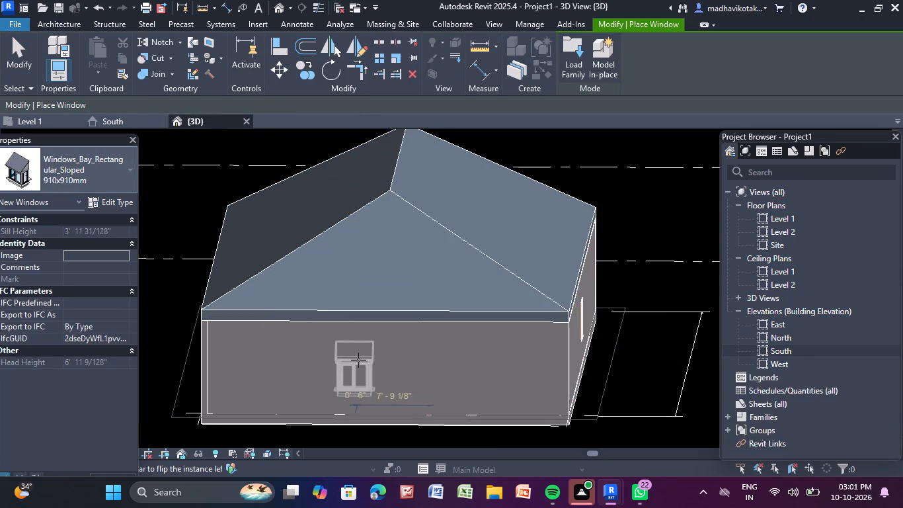
drag(362, 359, 378, 359)
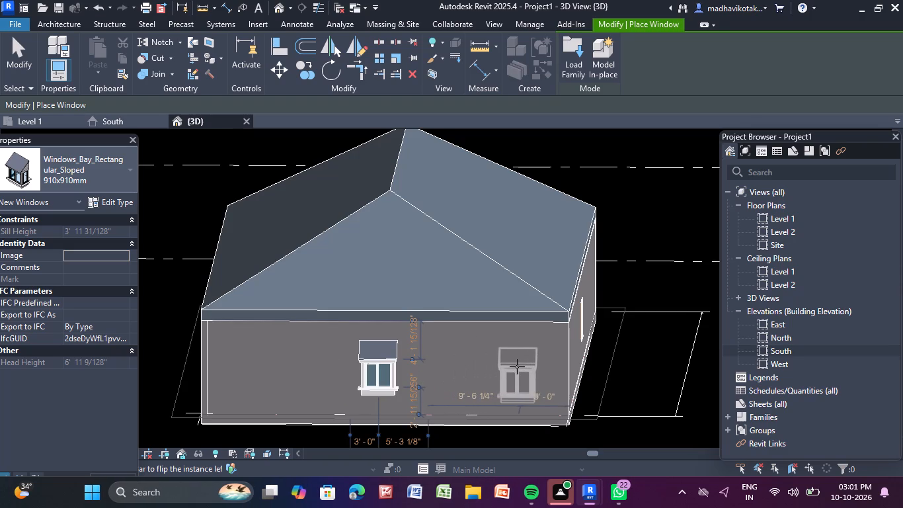
key(Escape)
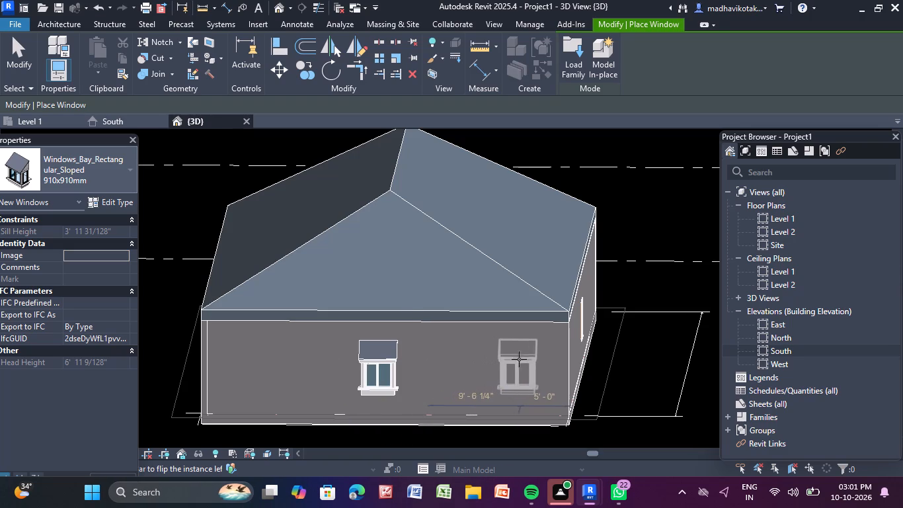
click(526, 362)
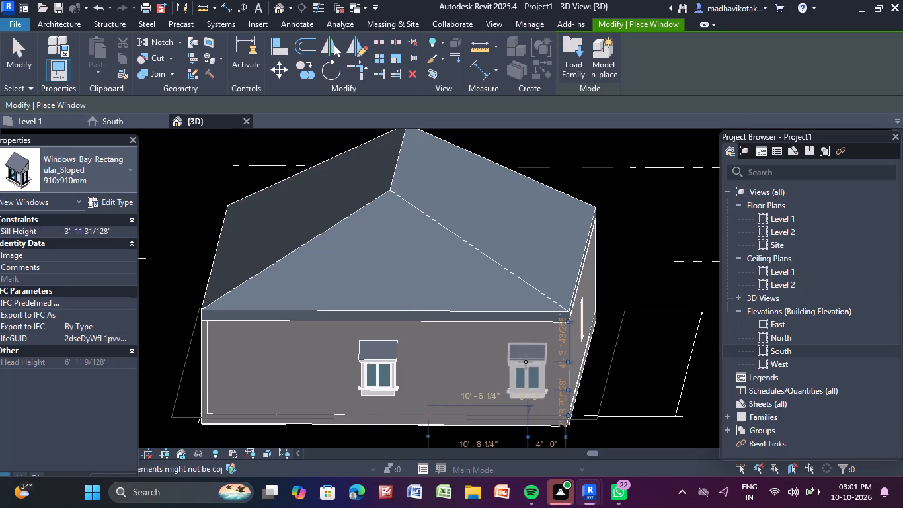
key(Escape)
key(Escape)
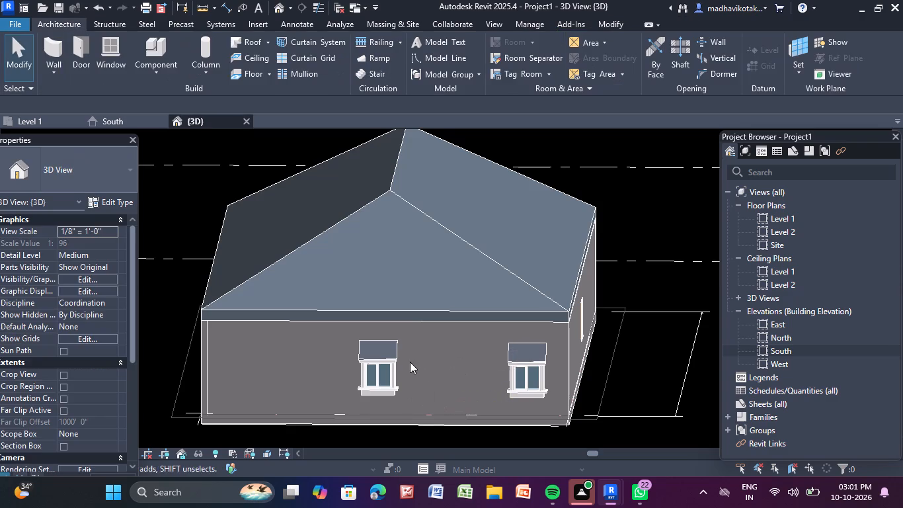
Move the mid-wall bay window along the wall to about 7'-6" from the bay window near the corner.
click(383, 359)
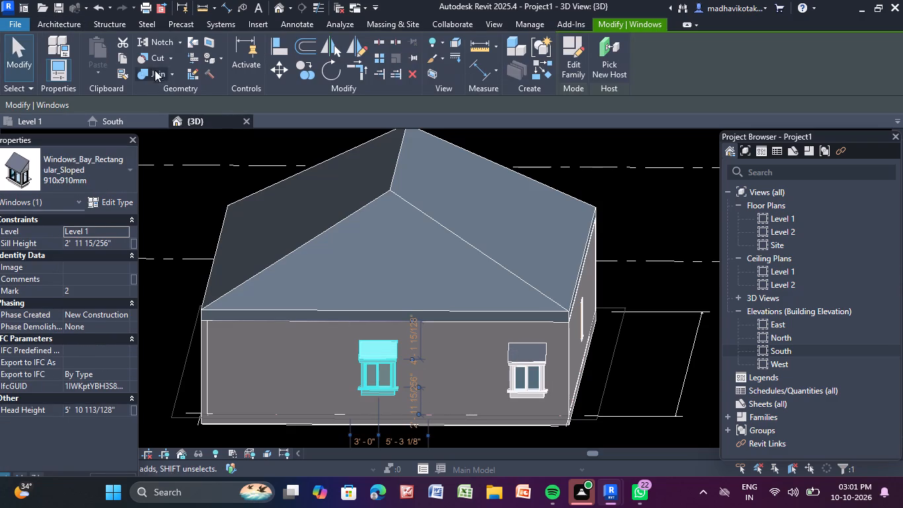
click(277, 67)
drag(361, 339, 451, 342)
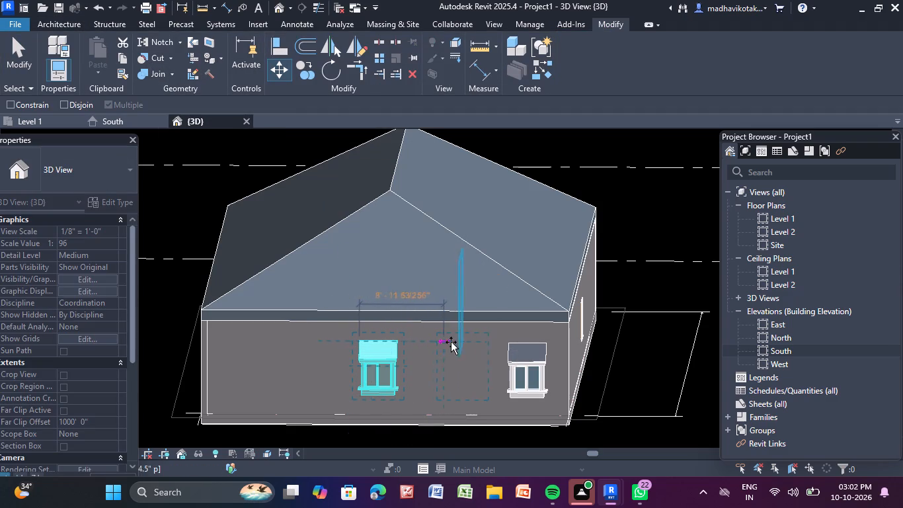
drag(451, 342, 438, 351)
click(438, 351)
key(Escape)
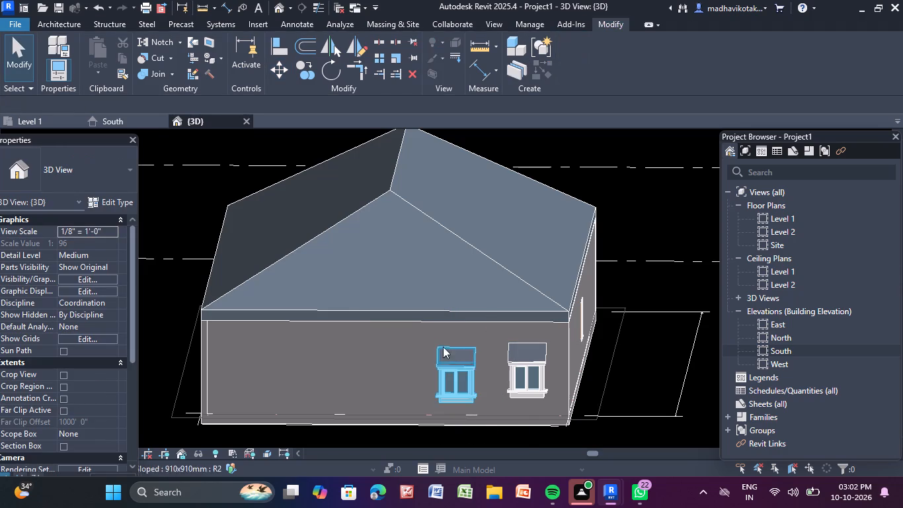
Set the sill height of the moved bay window to 3'-0".
click(467, 360)
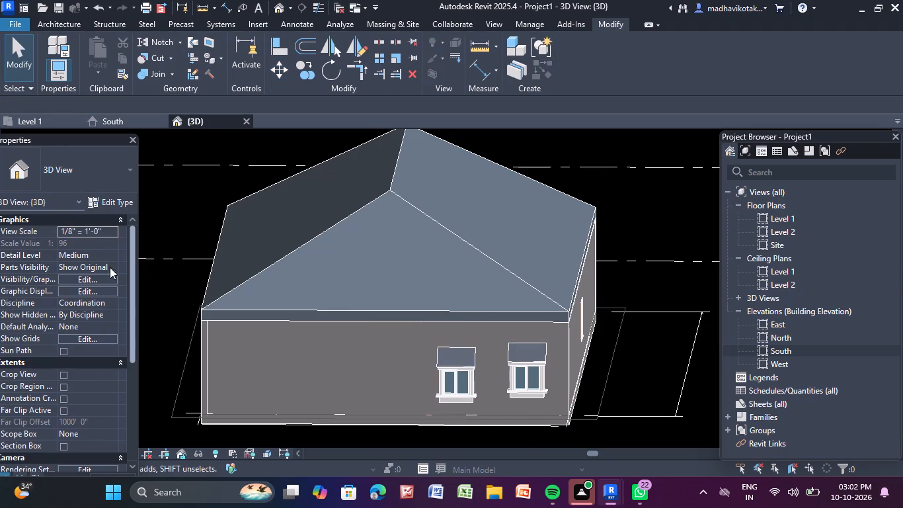
click(461, 383)
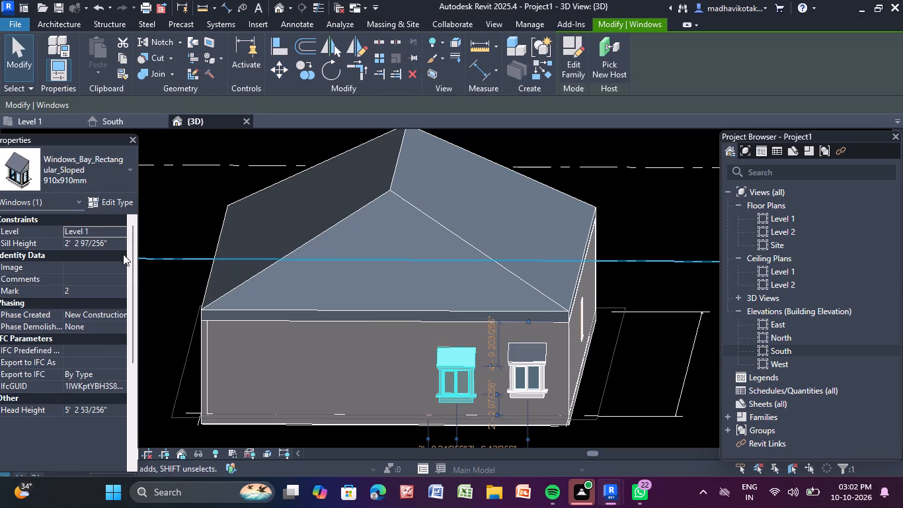
click(108, 243)
key(BackSpace)
key(BackSpace)
key(BackSpace)
key(BackSpace)
key(BackSpace)
key(BackSpace)
key(BackSpace)
key(BackSpace)
key(BackSpace)
key(BackSpace)
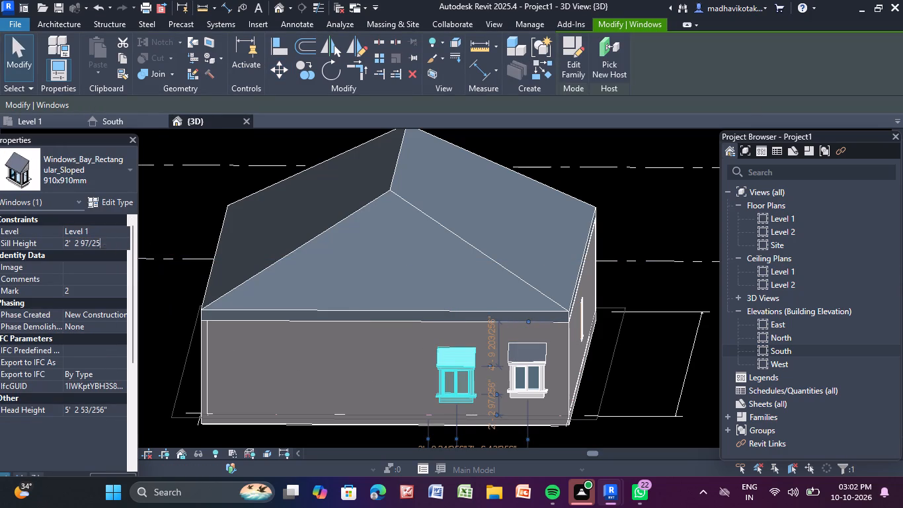
text(3')
key(Return)
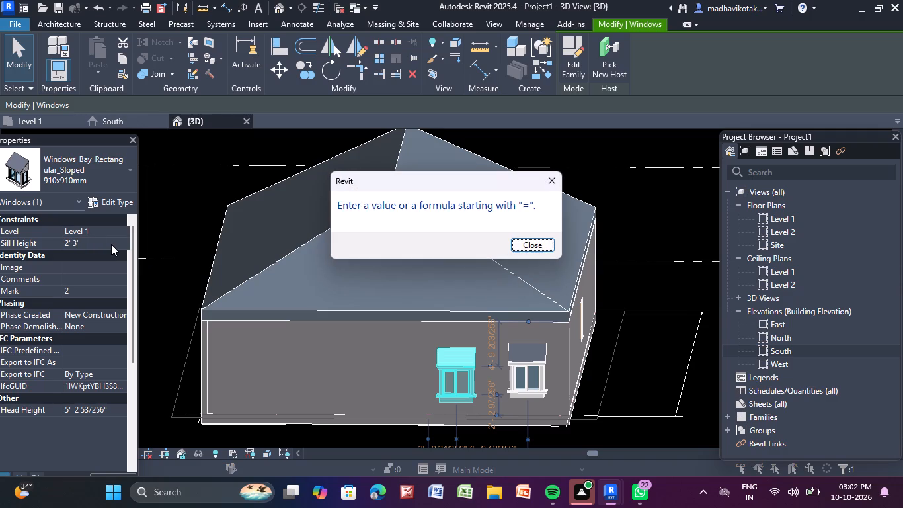
click(518, 245)
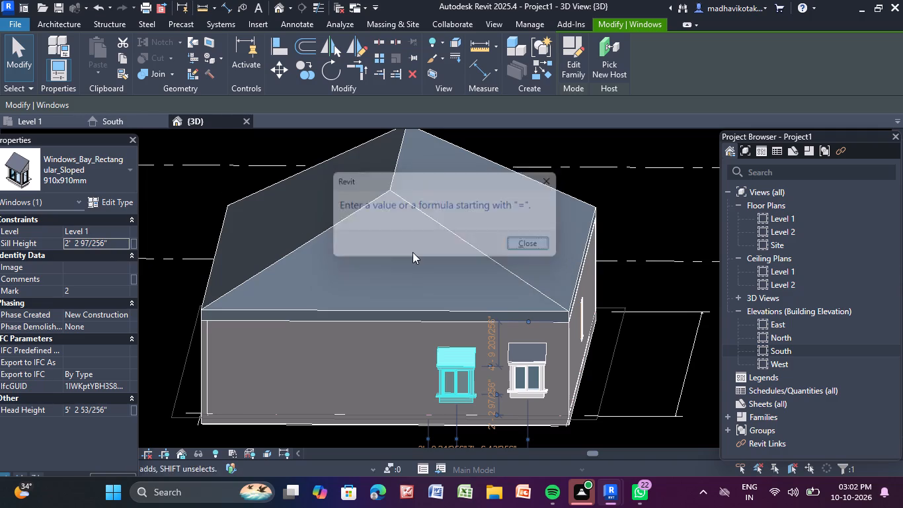
click(115, 243)
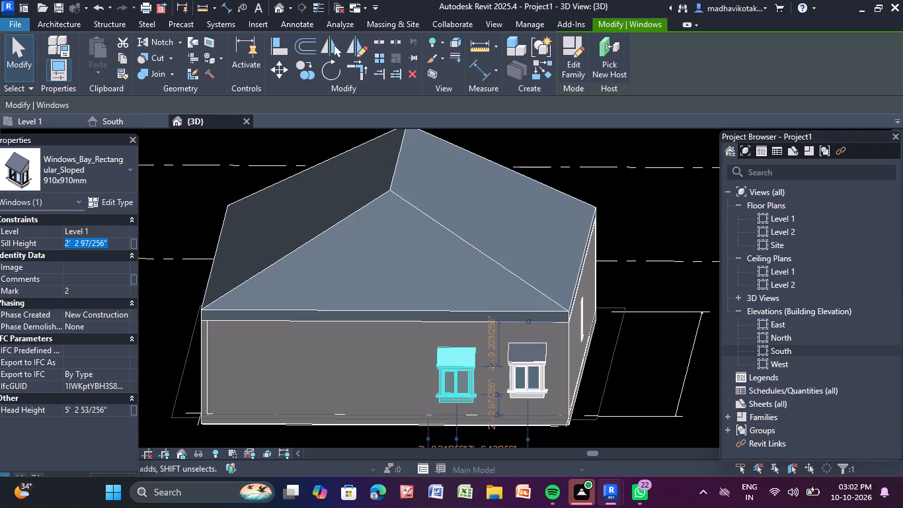
key(BackSpace)
text(3')
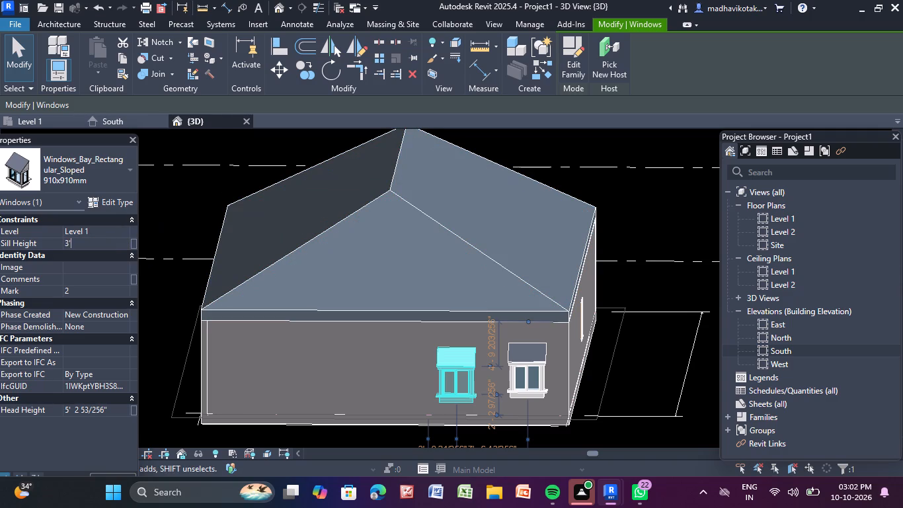
key(Return)
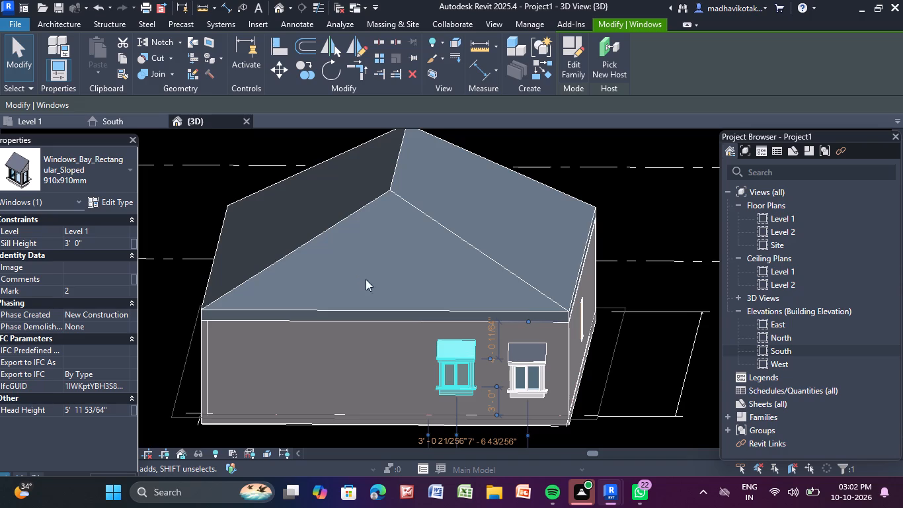
Set the sill height of the bay window nearest the wall corner to 3'-0".
click(520, 365)
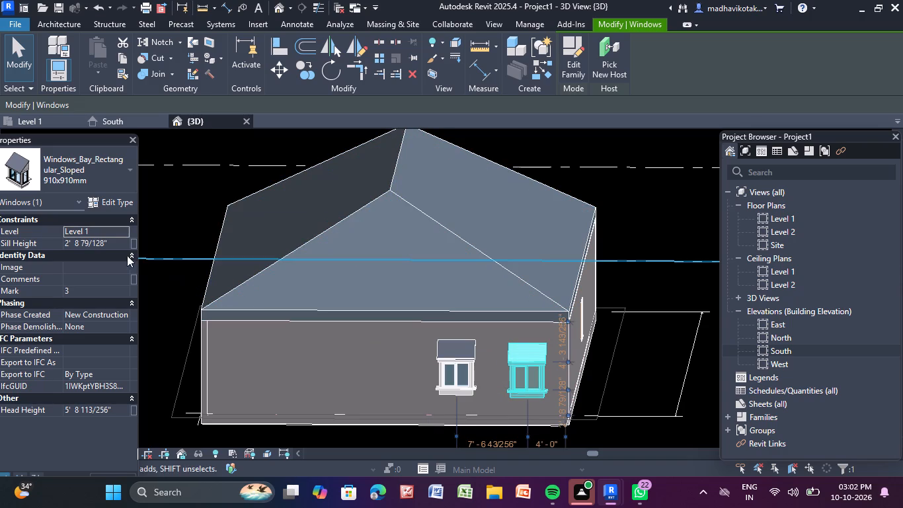
click(110, 243)
key(BackSpace)
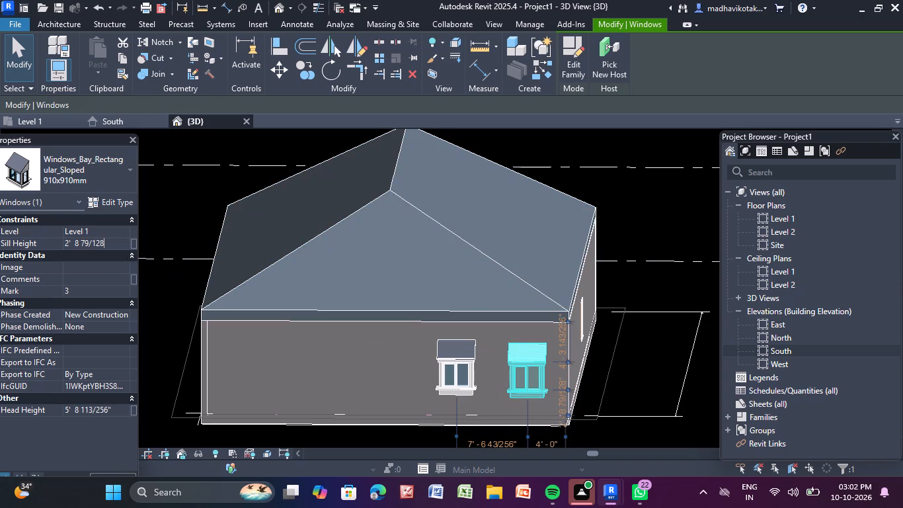
key(BackSpace)
key(BackSpace)
key(BackSpace)
key(BackSpace)
key(BackSpace)
key(BackSpace)
key(BackSpace)
key(BackSpace)
key(BackSpace)
key(BackSpace)
key(BackSpace)
key(BackSpace)
key(BackSpace)
key(BackSpace)
key(BackSpace)
key(BackSpace)
key(BackSpace)
key(BackSpace)
key(BackSpace)
key(BackSpace)
key(3)
key(apostrophe)
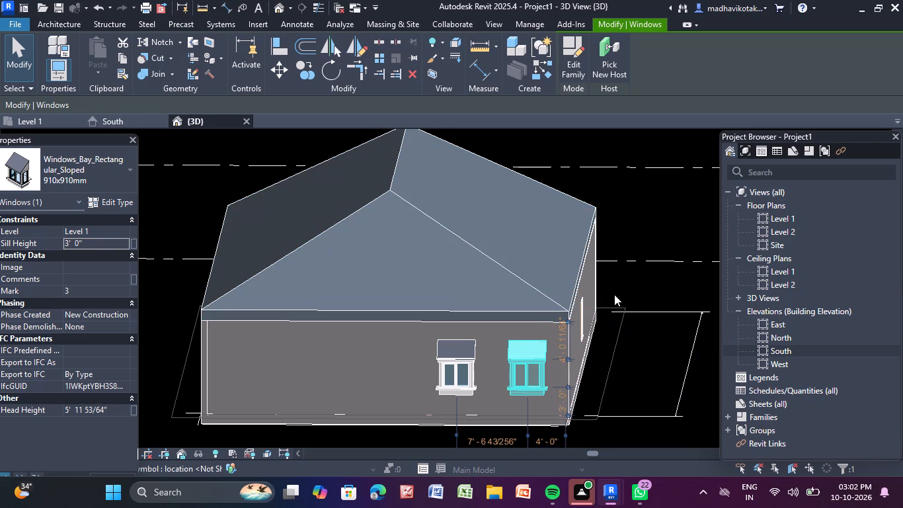
click(610, 213)
Delete the modelled winder stair from the stairwell in the Level 1 floor plan, leaving the linked DWG stair linework.
shift+middle_drag(615, 216, 615, 192)
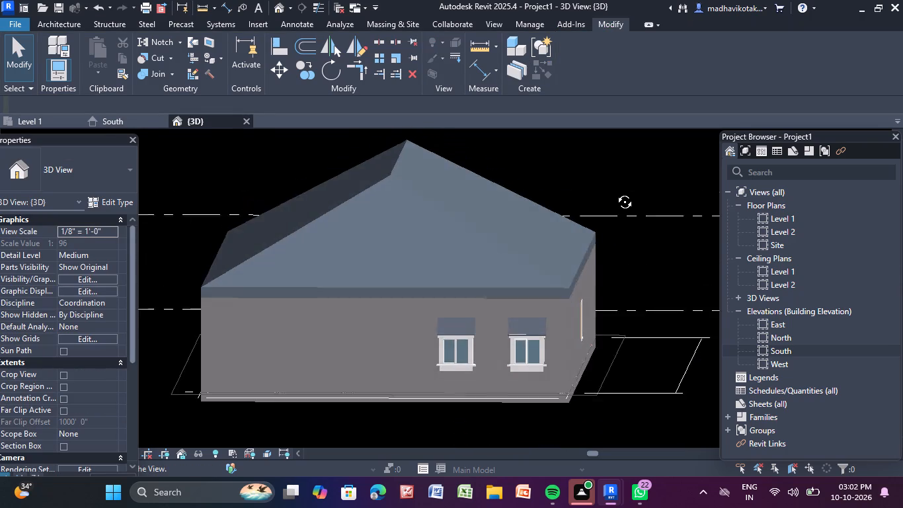
shift+middle_drag(615, 192, 619, 175)
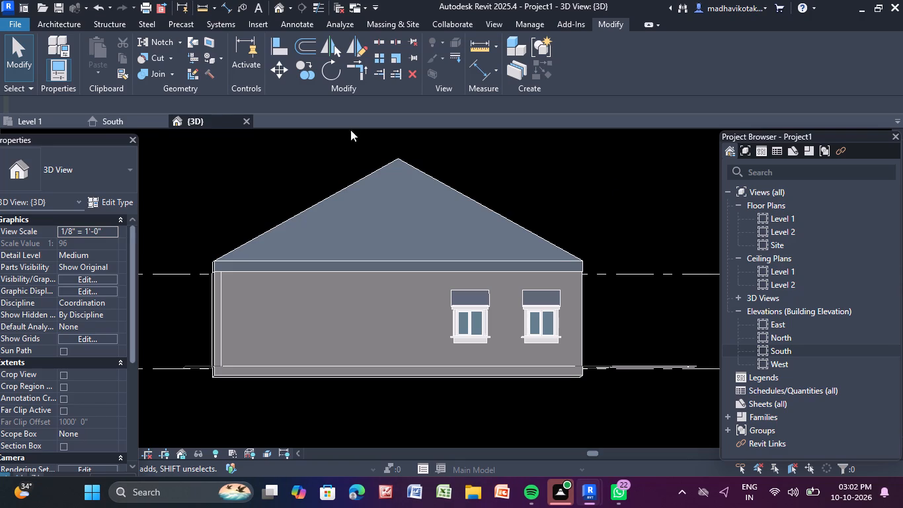
click(40, 120)
scroll(267, 163, down, 4)
middle_drag(292, 178, 296, 182)
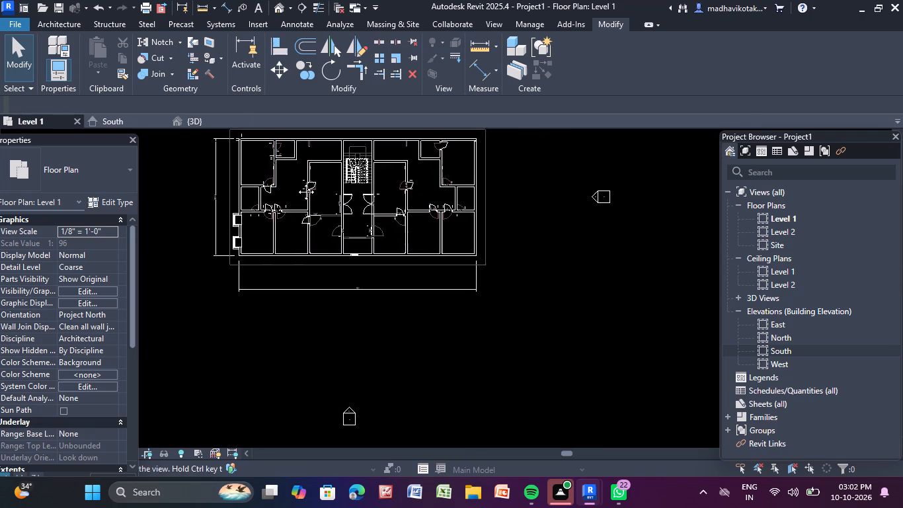
middle_drag(296, 182, 331, 288)
scroll(373, 243, up, 5)
click(413, 294)
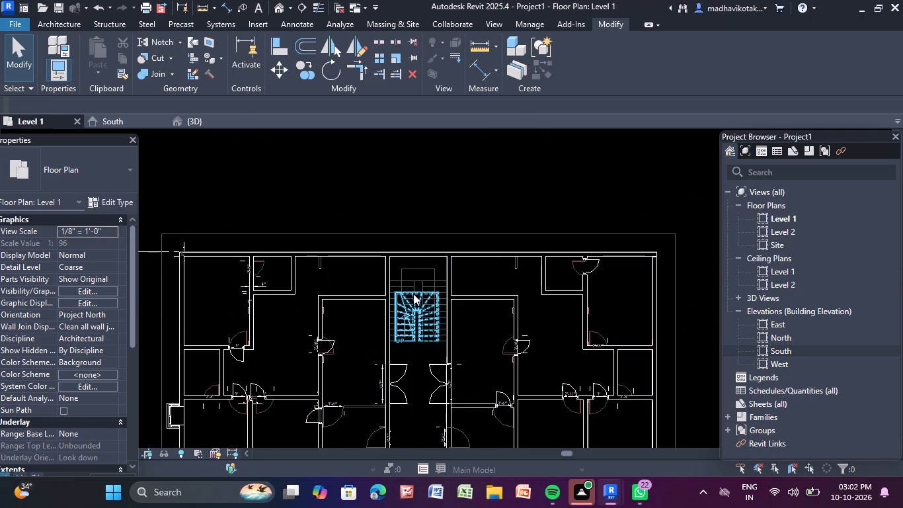
key(Delete)
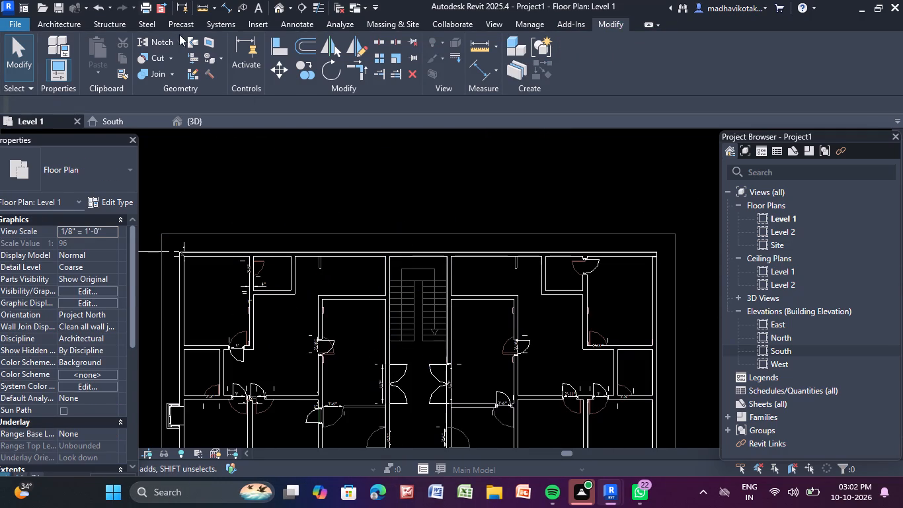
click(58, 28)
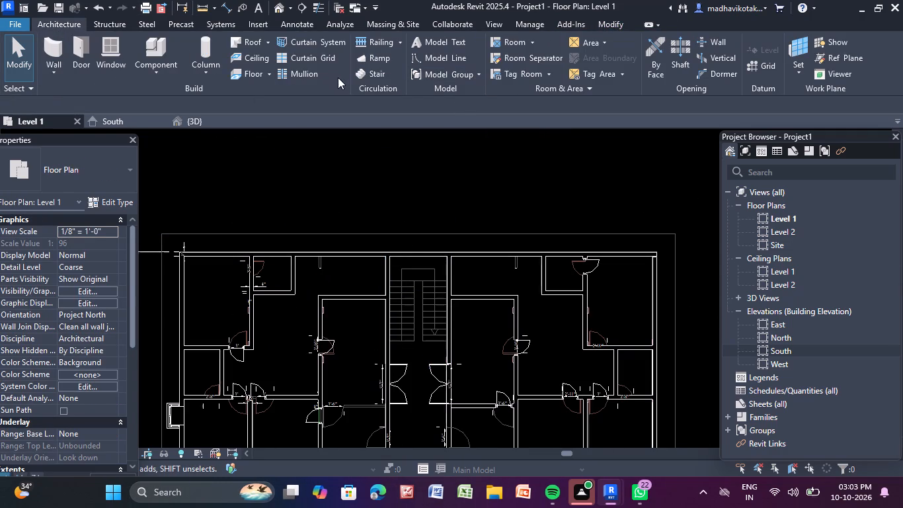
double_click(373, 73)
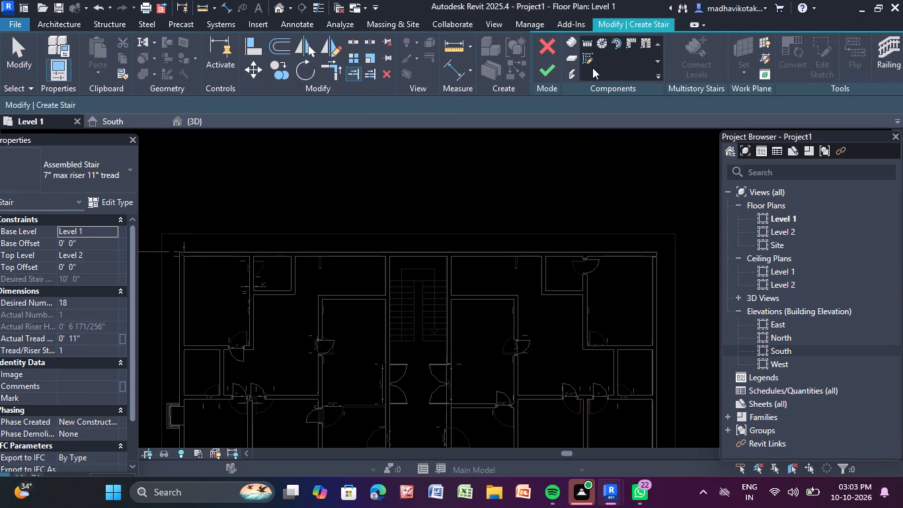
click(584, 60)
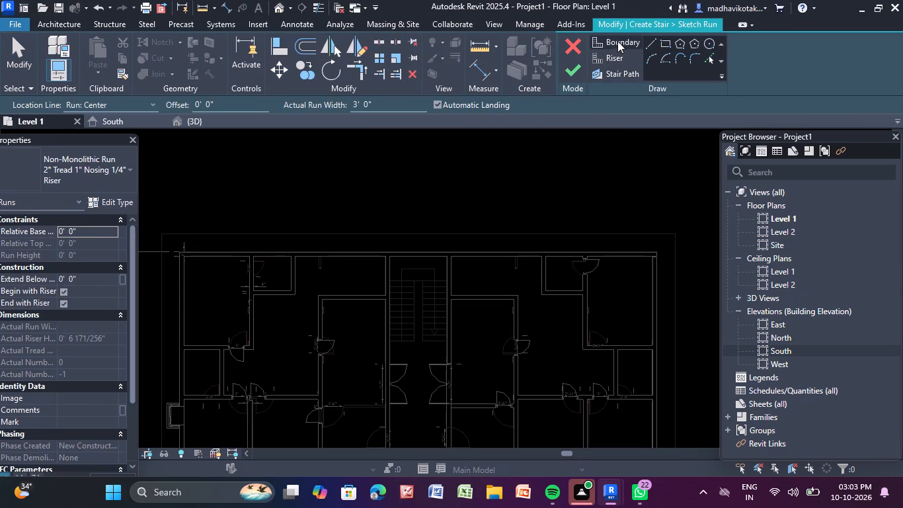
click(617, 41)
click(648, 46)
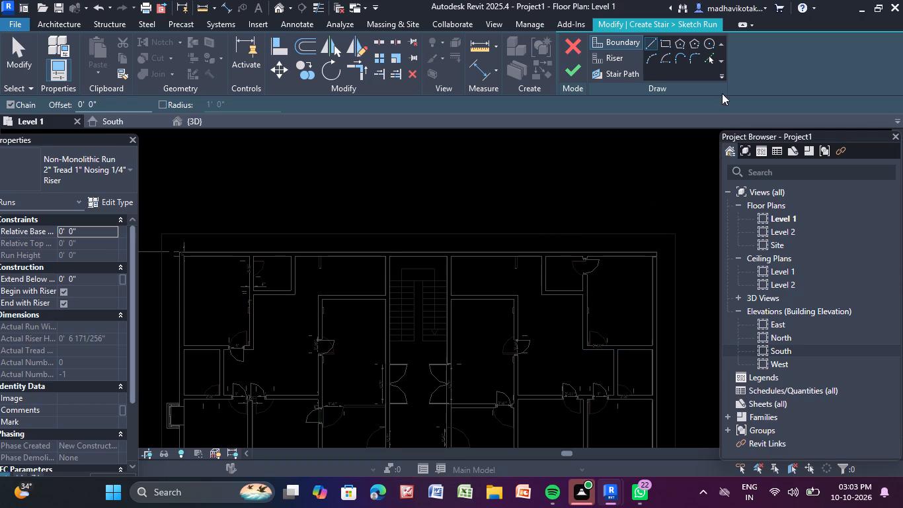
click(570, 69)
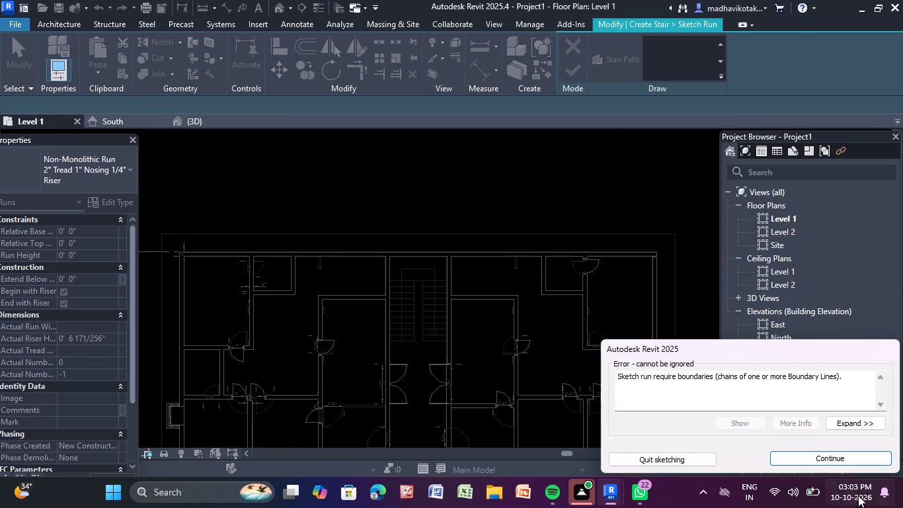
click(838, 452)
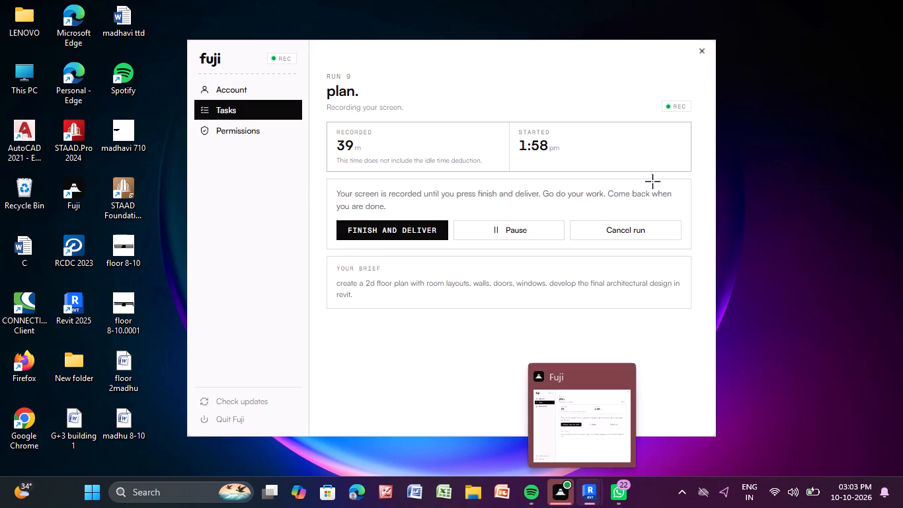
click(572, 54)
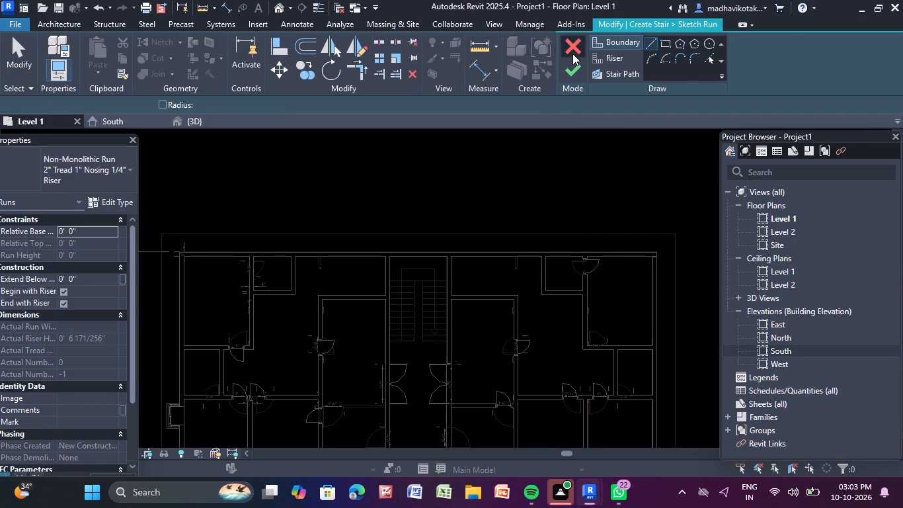
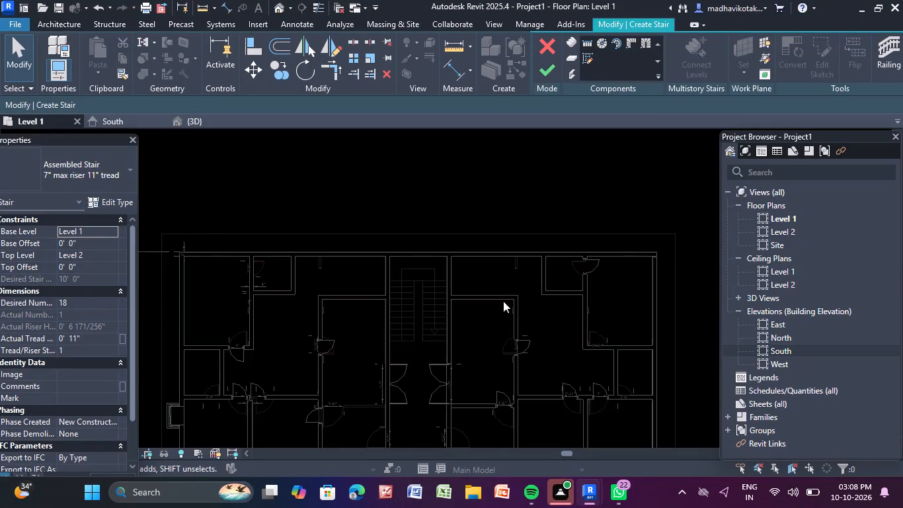
Start a custom sketched run for the new stair in the Level 1 stairwell.
scroll(459, 324, down, 5)
scroll(481, 253, up, 6)
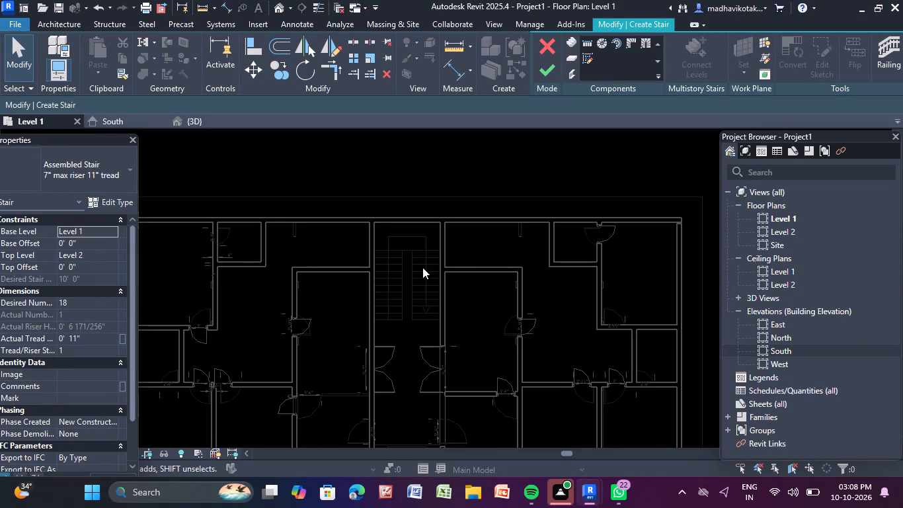
middle_drag(420, 269, 365, 227)
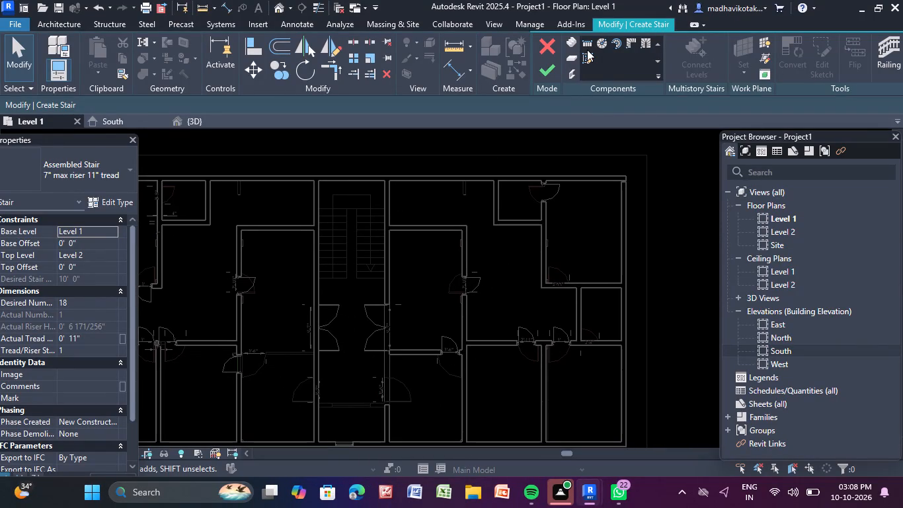
scroll(587, 50, up, 3)
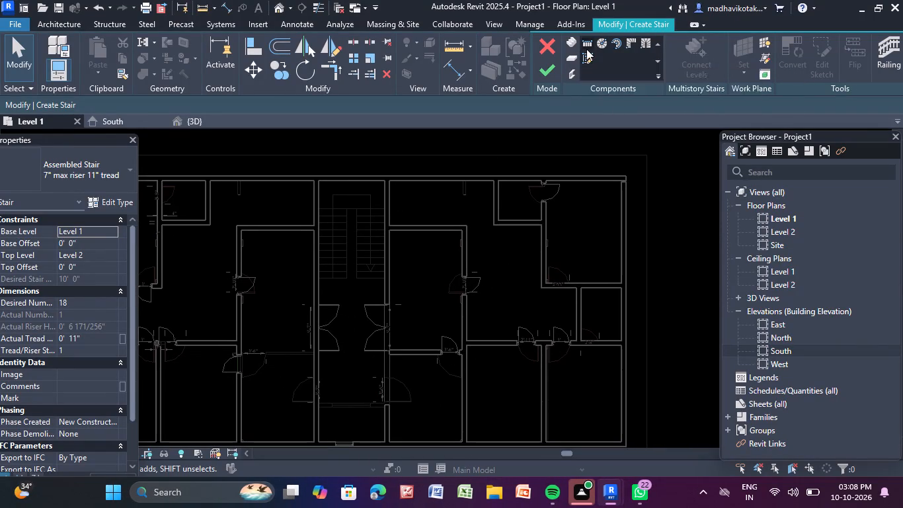
click(585, 62)
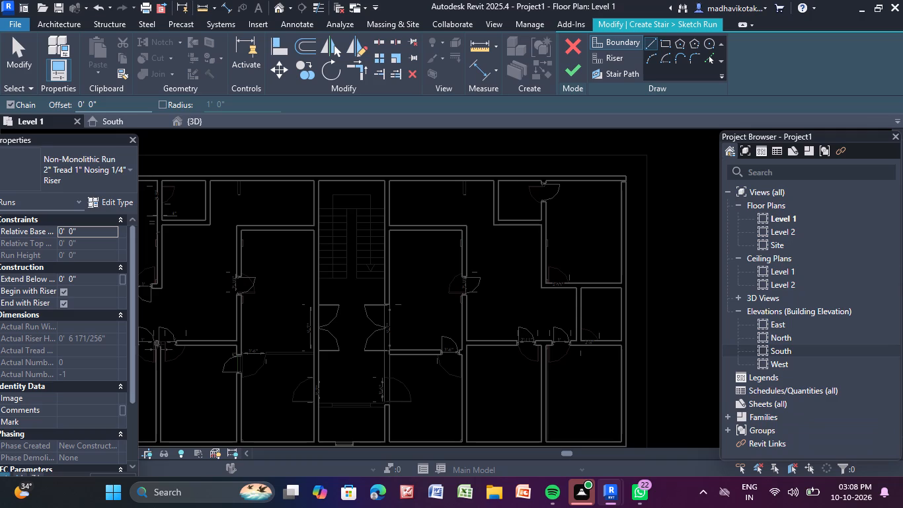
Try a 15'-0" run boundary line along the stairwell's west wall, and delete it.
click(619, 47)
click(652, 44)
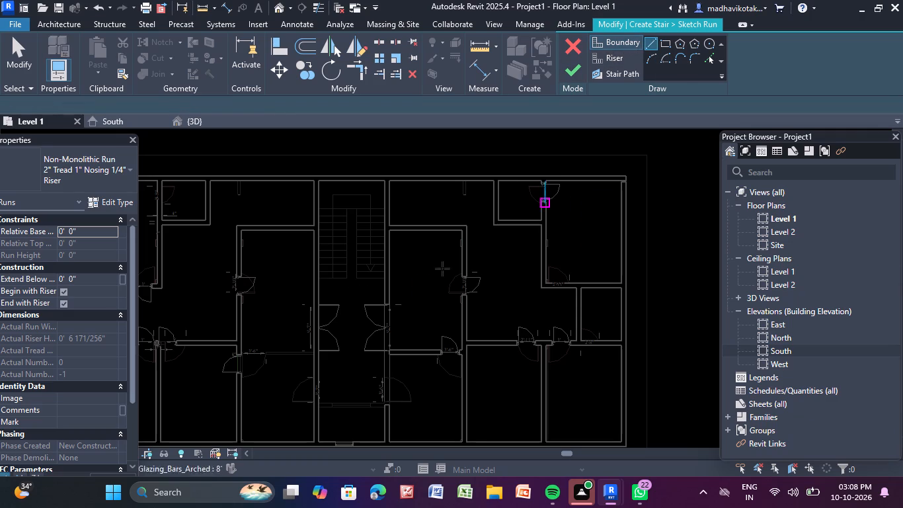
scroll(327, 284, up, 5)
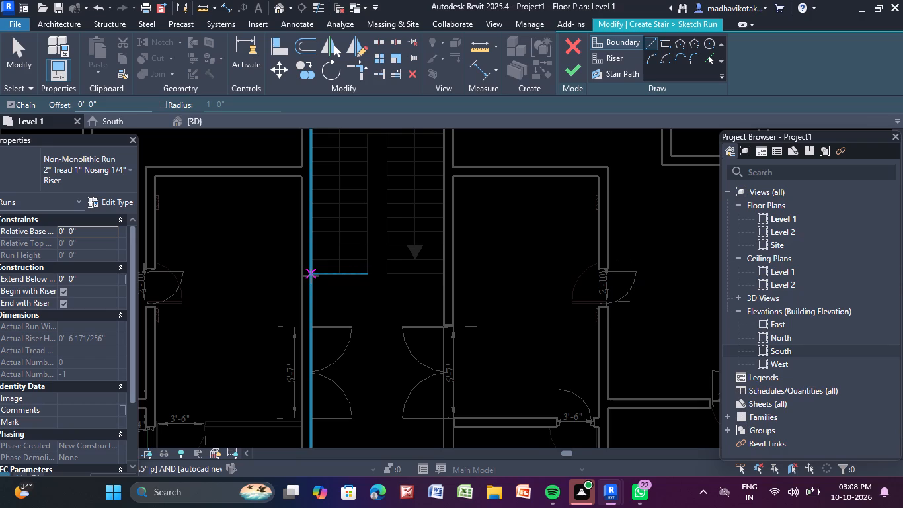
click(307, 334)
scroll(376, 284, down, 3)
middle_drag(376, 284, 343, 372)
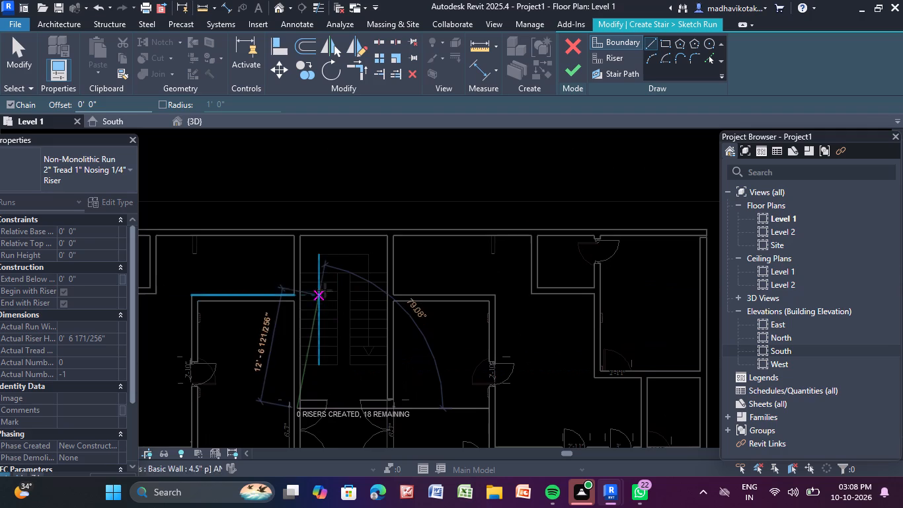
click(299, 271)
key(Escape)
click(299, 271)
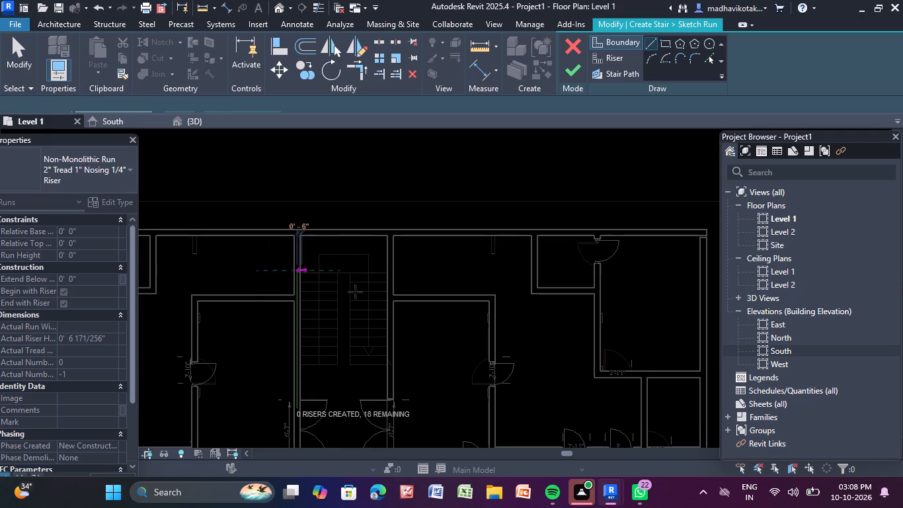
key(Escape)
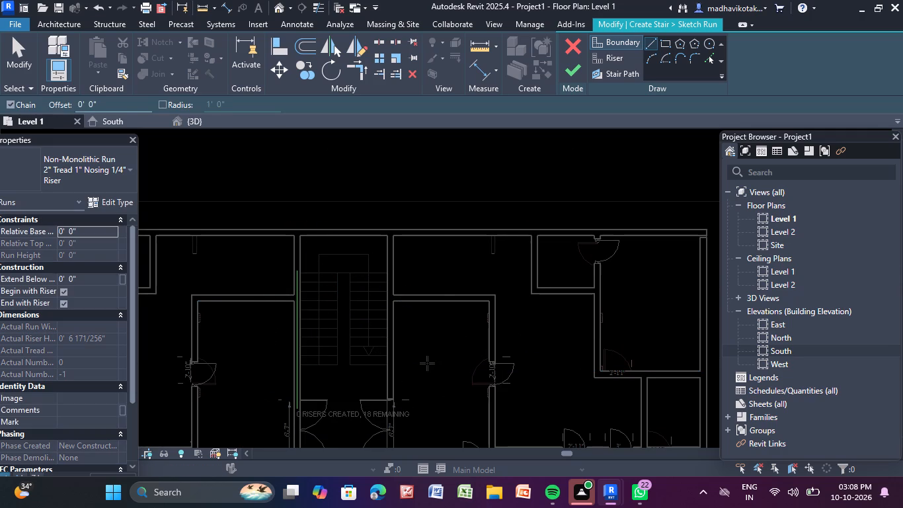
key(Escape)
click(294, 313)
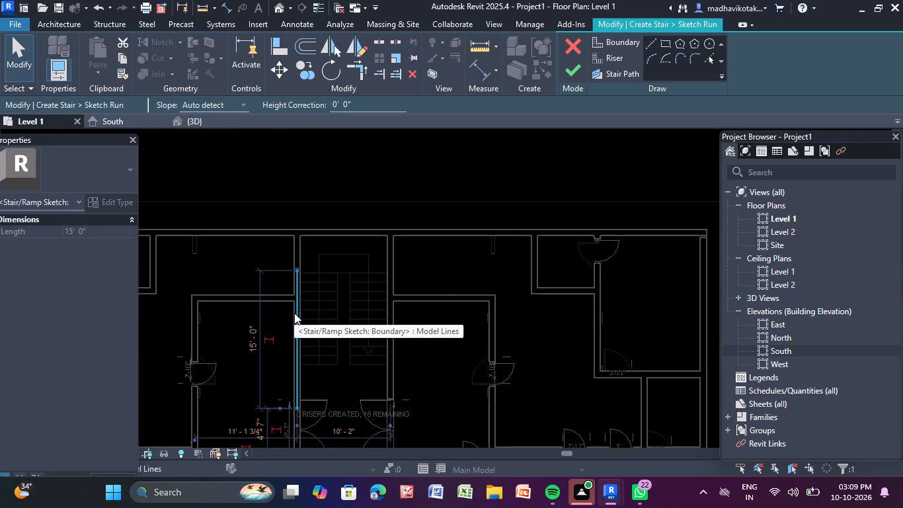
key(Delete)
Sketch the run boundary 9'-6" along the stairwell's north wall face and down the west wall face to the lowest DWG riser line.
drag(320, 283, 725, 30)
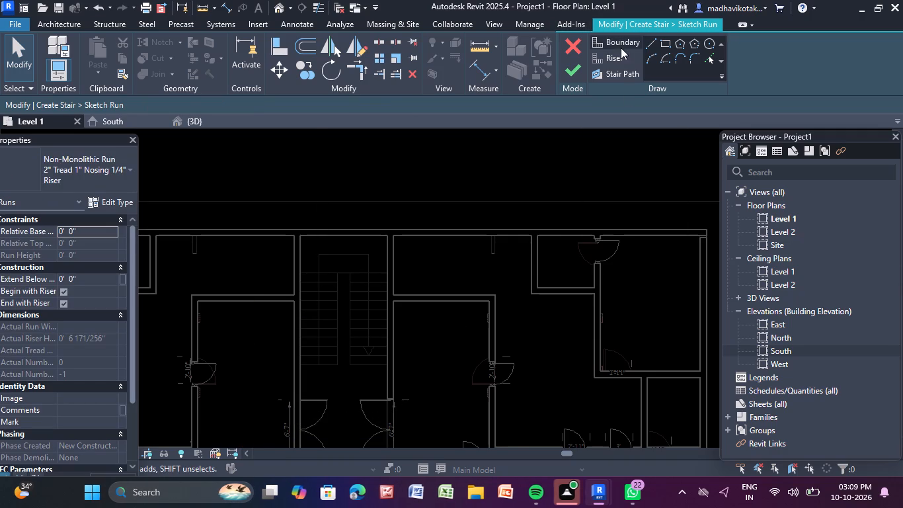
click(621, 48)
click(645, 45)
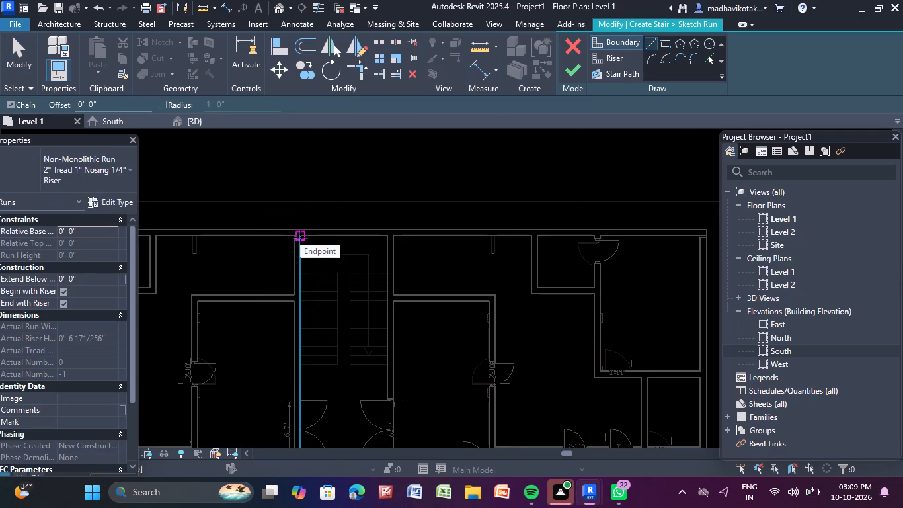
scroll(300, 237, up, 7)
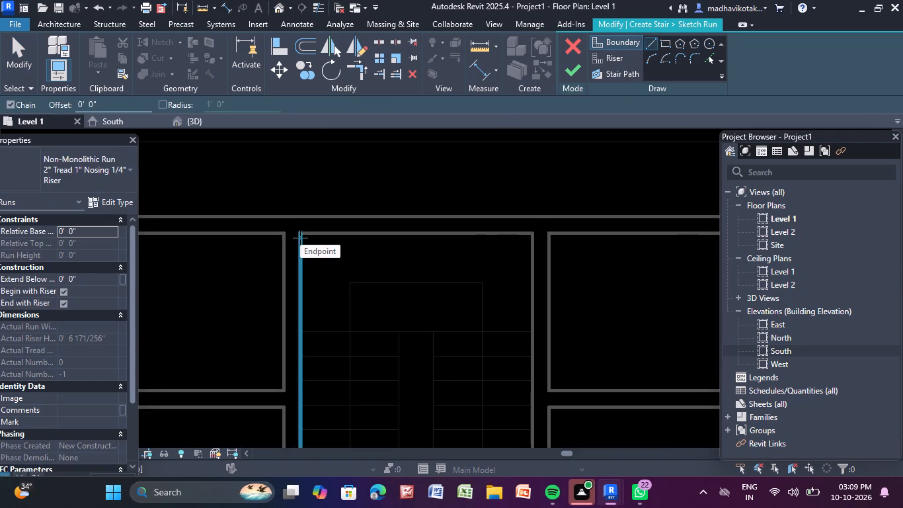
click(533, 239)
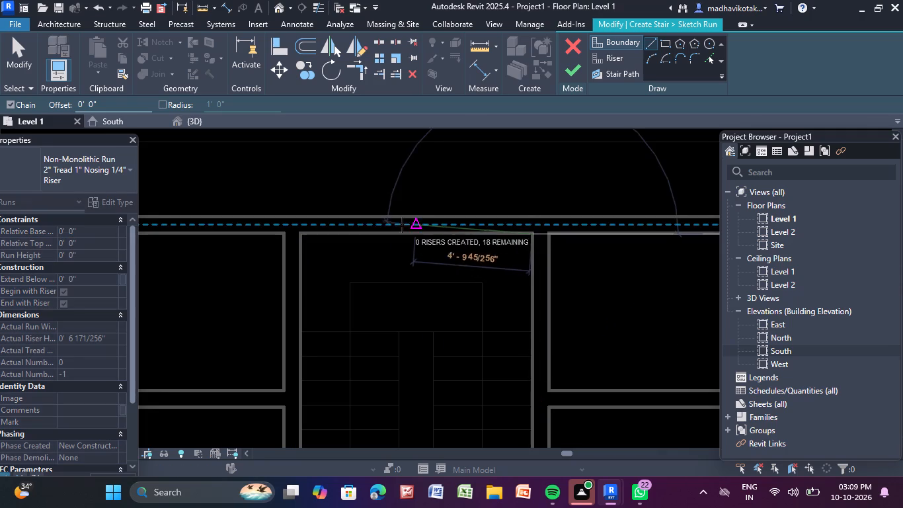
click(299, 235)
scroll(293, 306, down, 1)
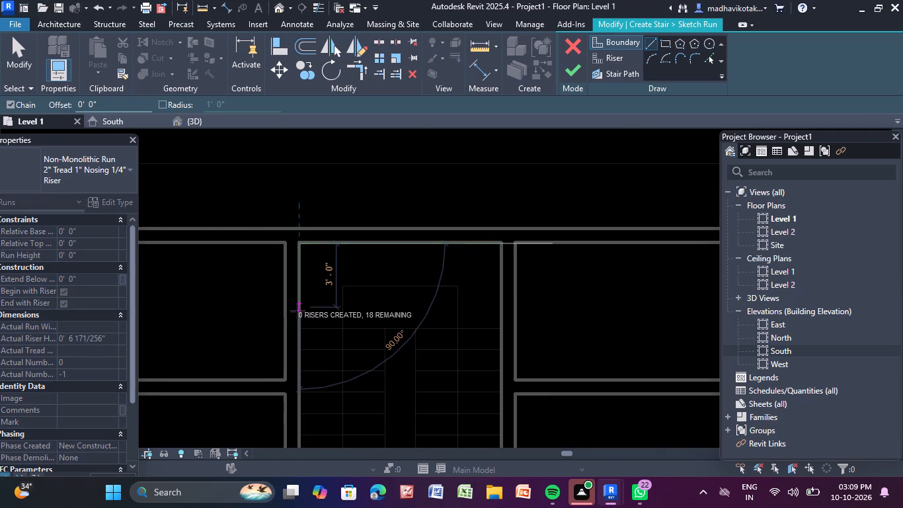
middle_drag(297, 311, 311, 139)
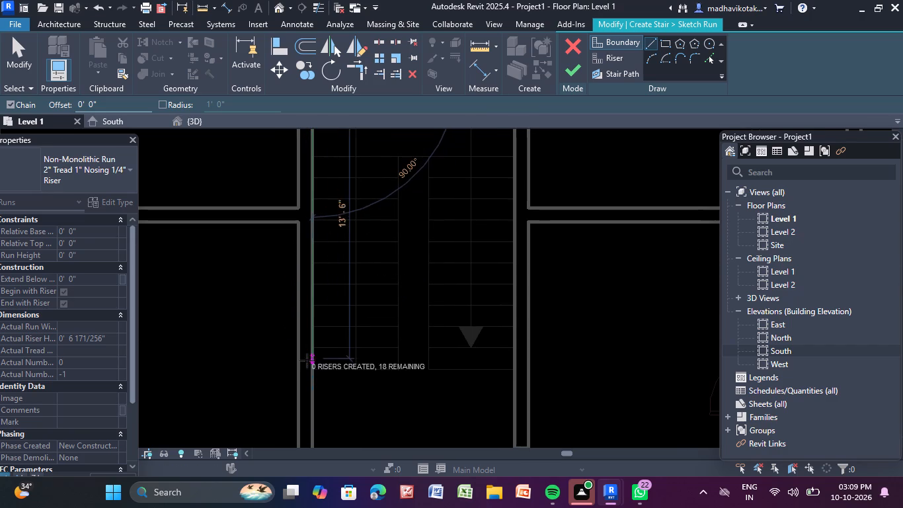
scroll(310, 372, up, 3)
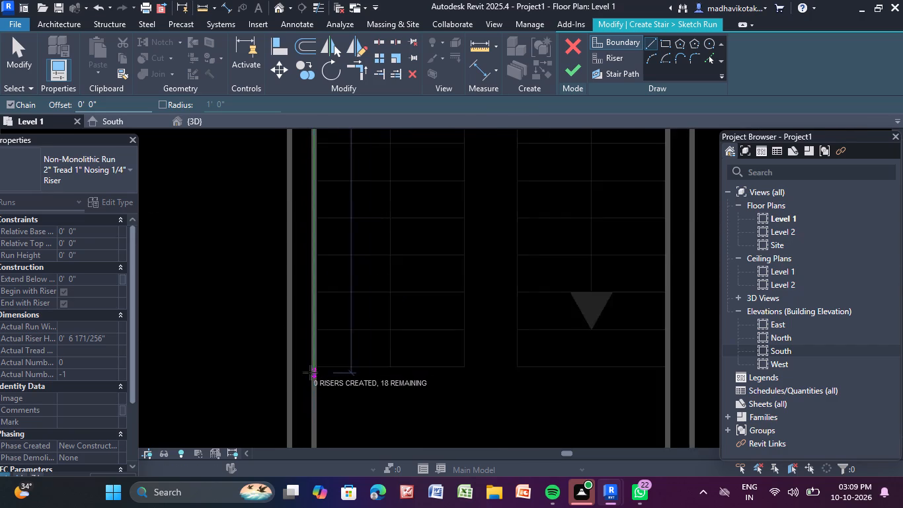
scroll(310, 372, up, 2)
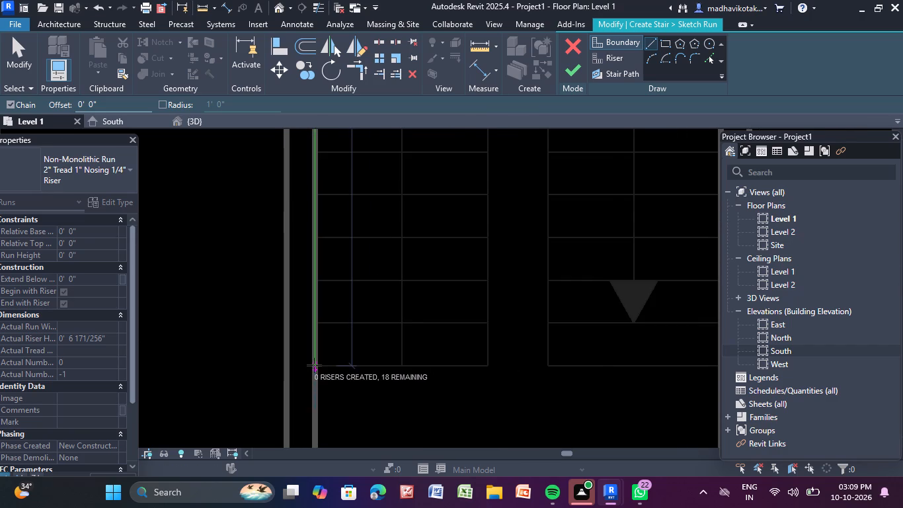
click(314, 365)
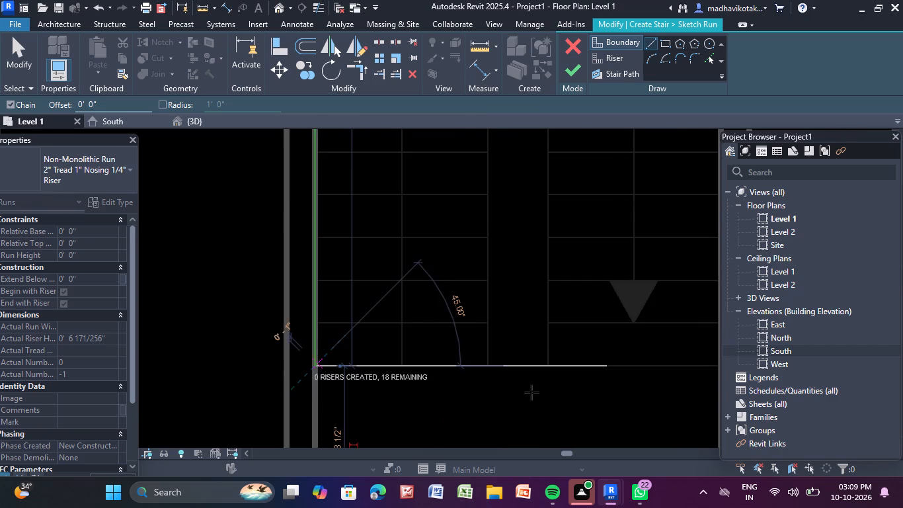
Continue the boundary 4'-0 1/2" across the west flight's foot, 10'-0" up its inner edge, and across the top of the central gap.
scroll(630, 380, down, 3)
middle_drag(631, 378, 566, 380)
scroll(469, 375, up, 4)
click(469, 375)
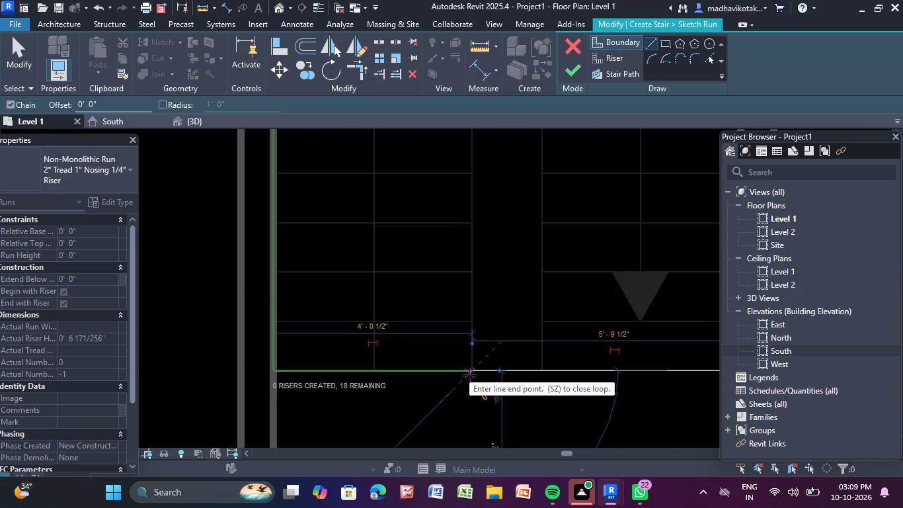
middle_drag(475, 251, 458, 444)
scroll(461, 233, down, 6)
middle_drag(461, 233, 445, 354)
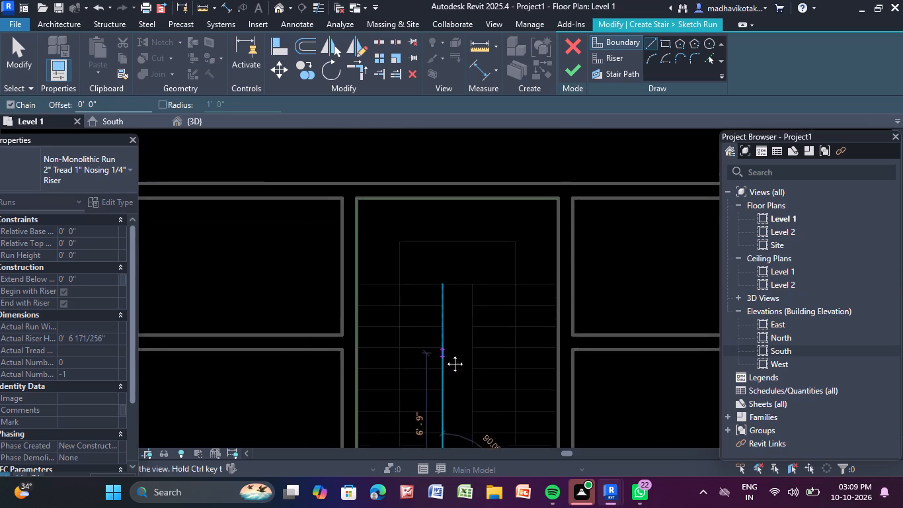
middle_drag(445, 354, 446, 322)
scroll(446, 323, up, 4)
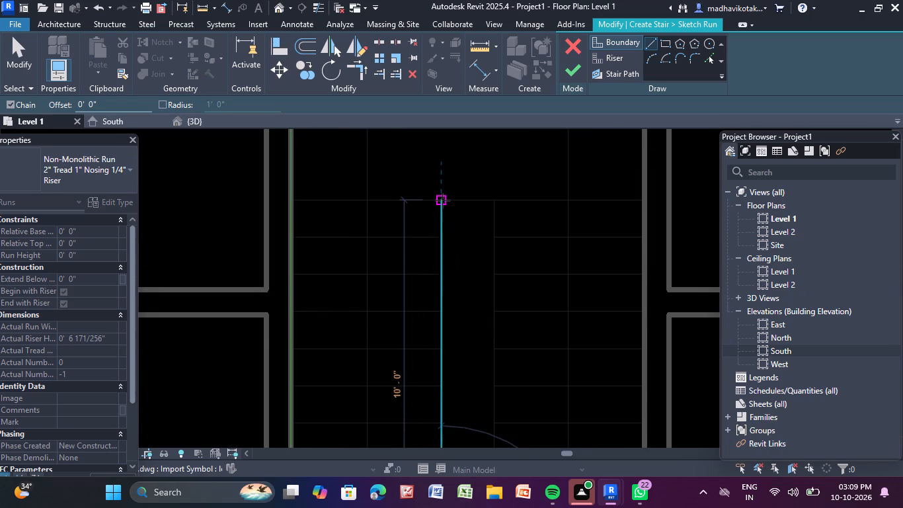
click(442, 200)
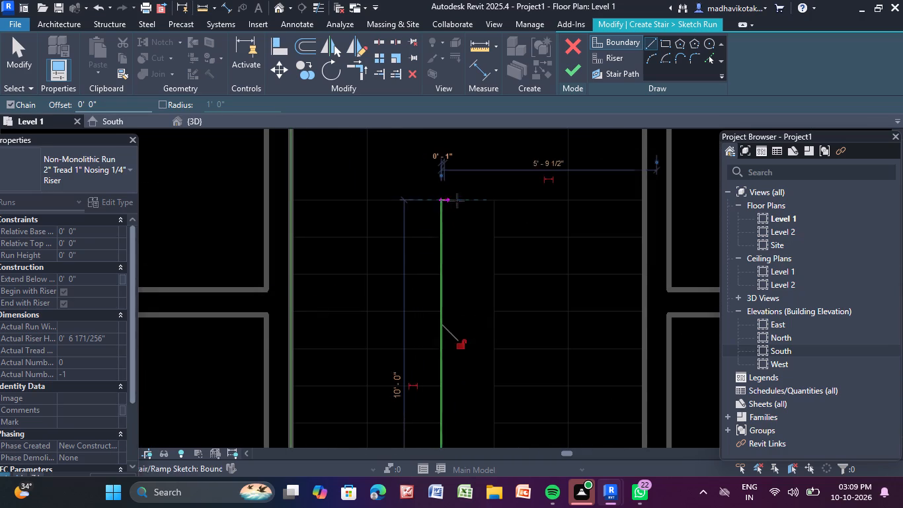
click(493, 203)
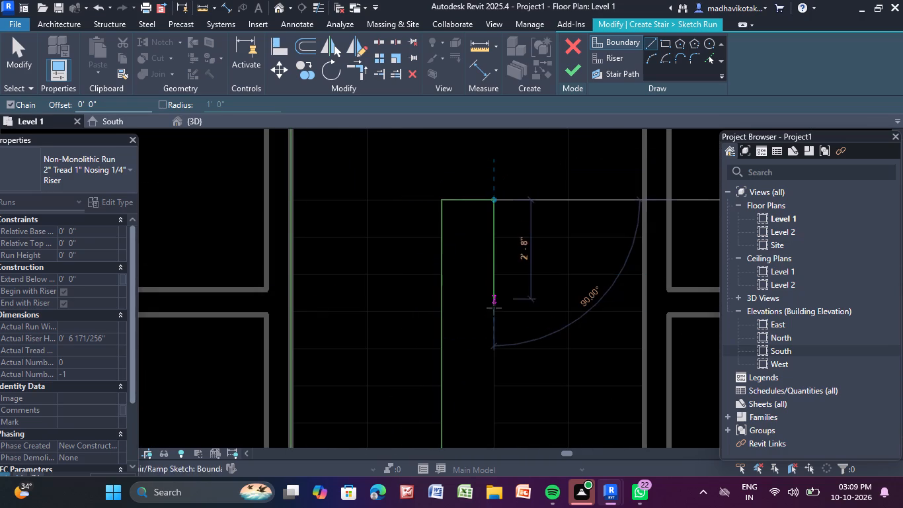
Close the boundary down the east flight's inner edge, 4'-0 1/2" across its foot, and up the east wall face to the north corner.
scroll(494, 360, down, 4)
middle_drag(492, 365, 494, 256)
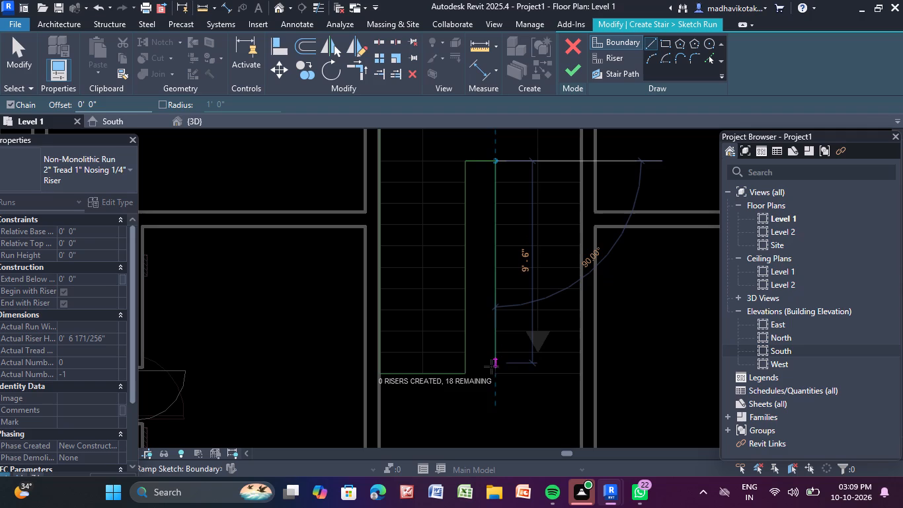
click(495, 370)
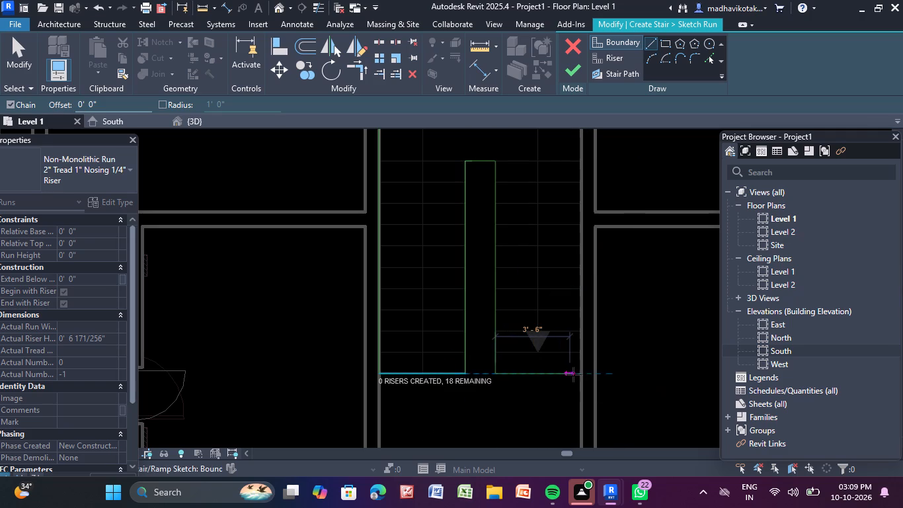
click(580, 376)
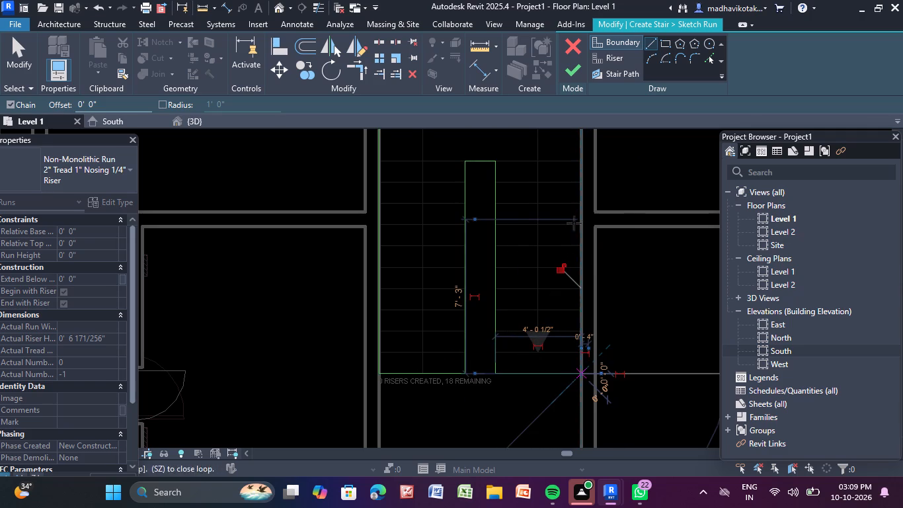
scroll(582, 205, down, 4)
middle_drag(582, 205, 576, 353)
scroll(576, 289, up, 6)
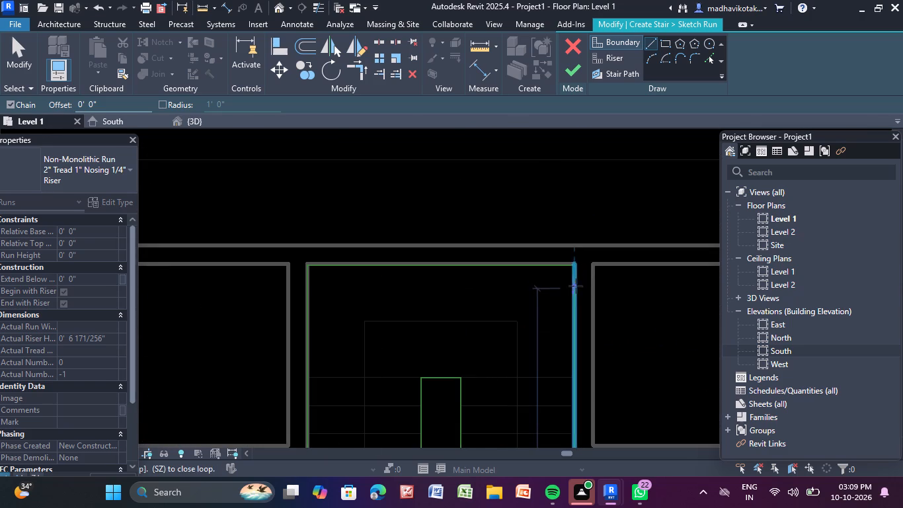
click(573, 263)
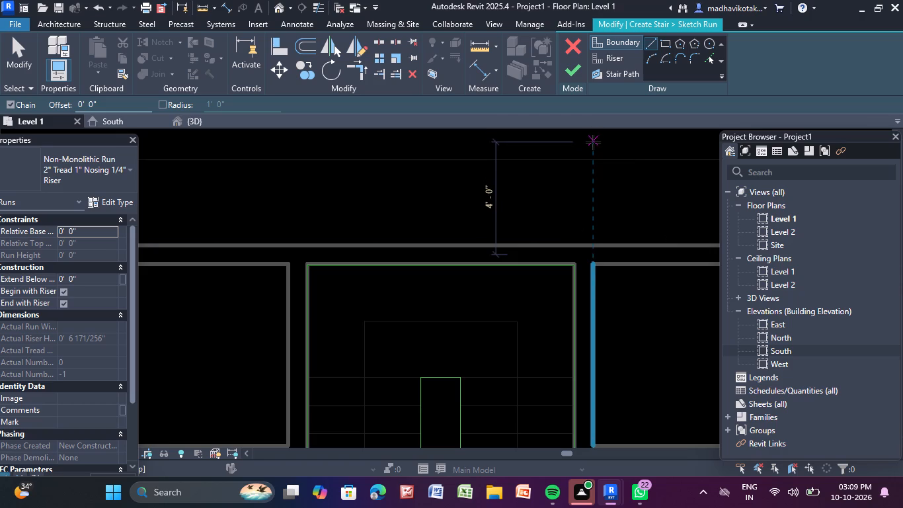
key(Escape)
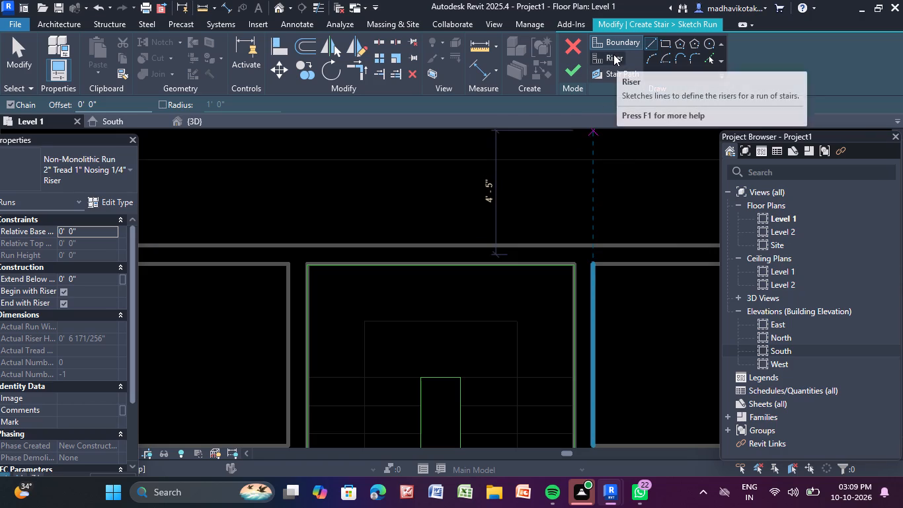
Delete the two boundary lines across the feet of the west and east flights.
click(616, 61)
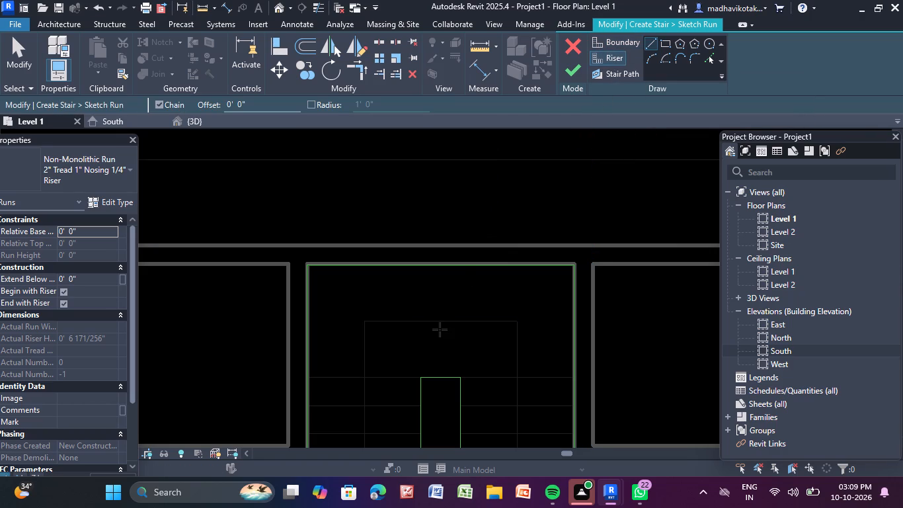
key(Escape)
scroll(432, 342, down, 2)
middle_drag(432, 340, 434, 312)
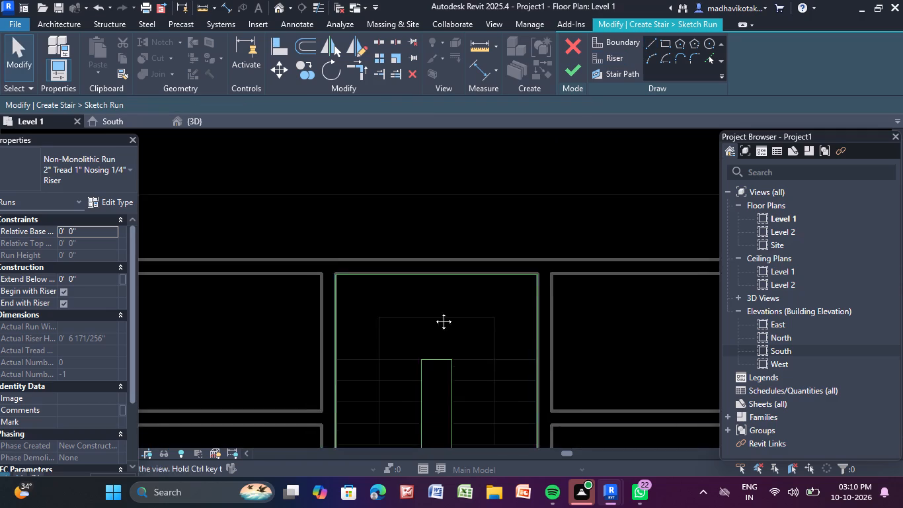
middle_drag(434, 312, 459, 184)
click(397, 427)
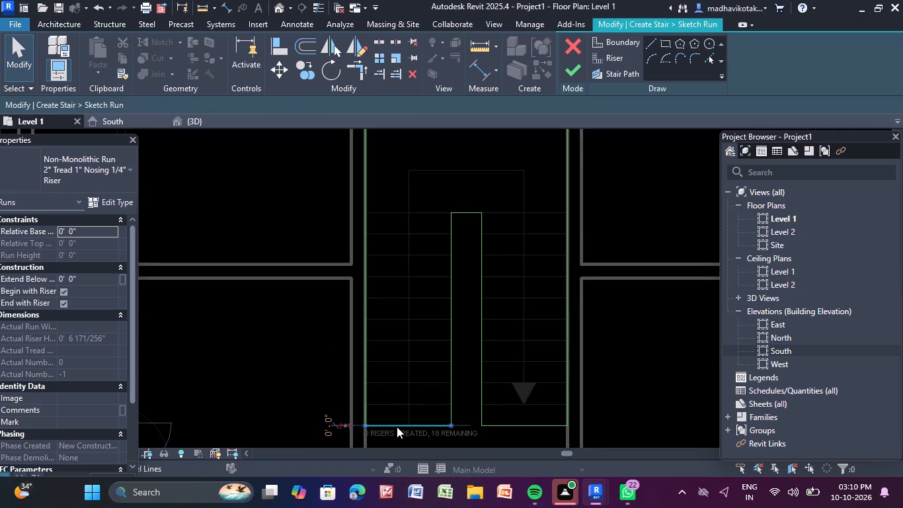
key(Delete)
click(512, 424)
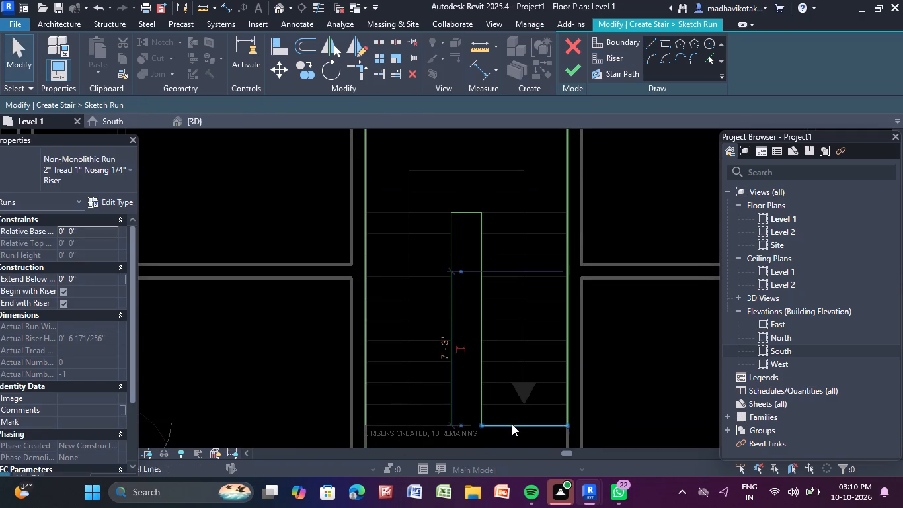
key(Delete)
Draw two 4'-0 1/2" riser lines across the west flight, over its two lowest DWG riser lines.
click(618, 61)
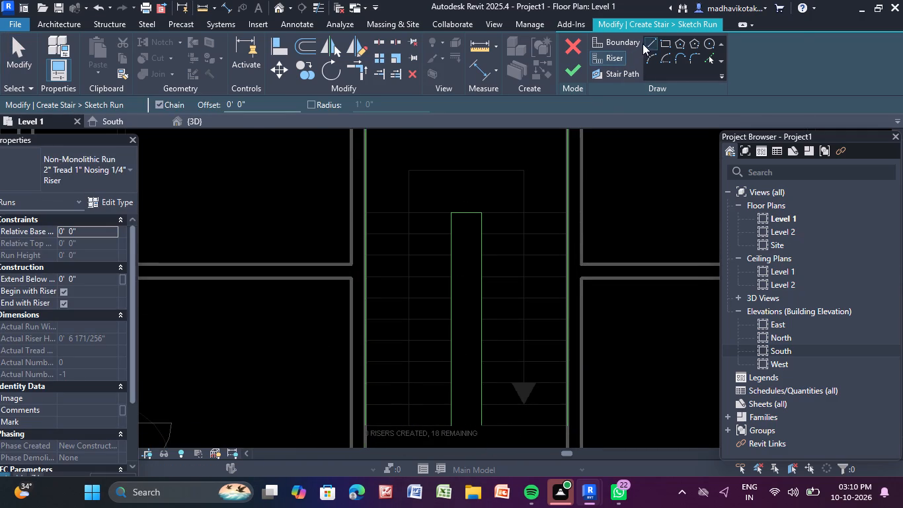
click(653, 42)
click(451, 210)
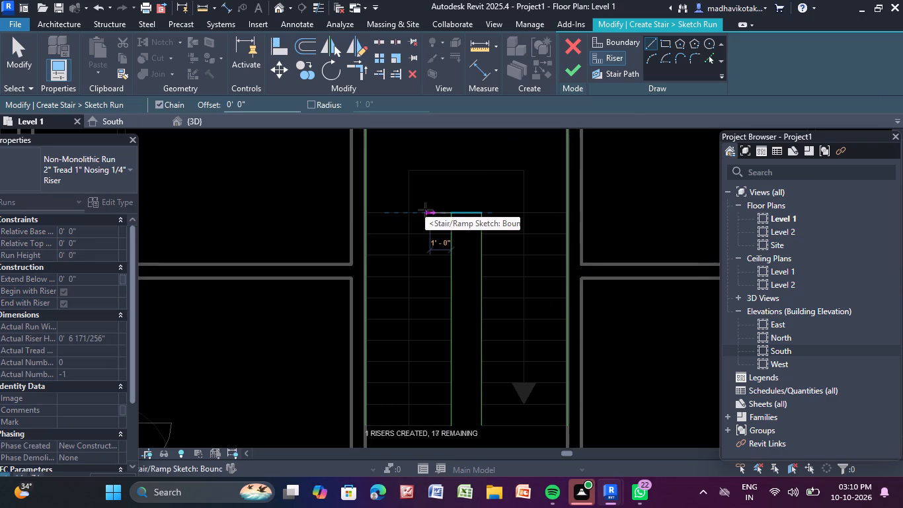
key(Escape)
middle_drag(387, 387, 388, 308)
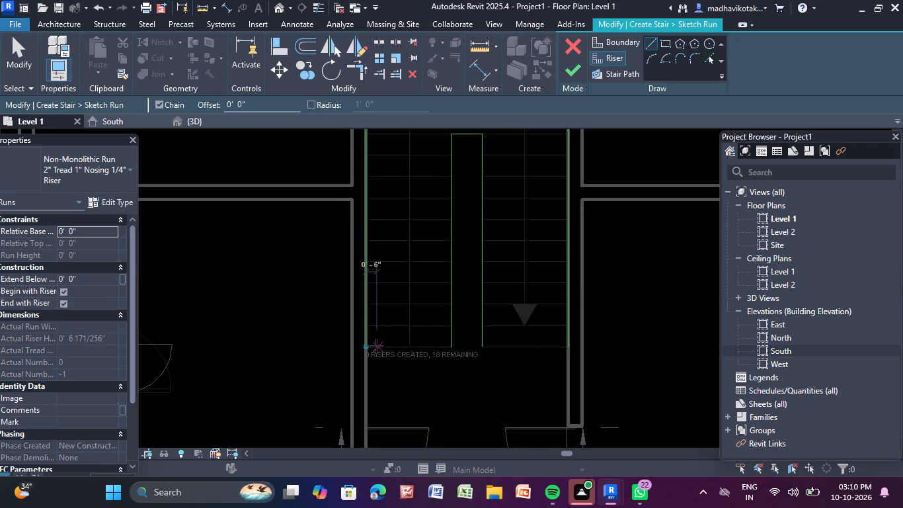
scroll(375, 351, up, 2)
click(364, 345)
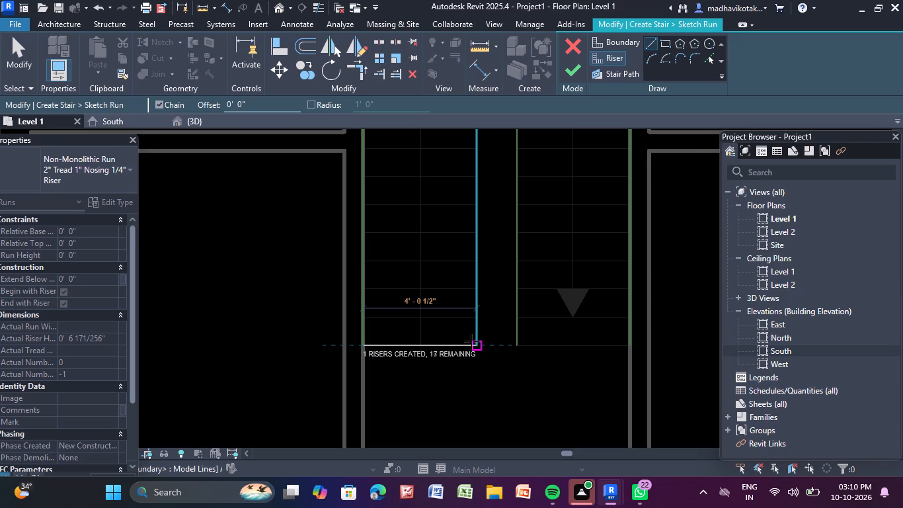
key(Escape)
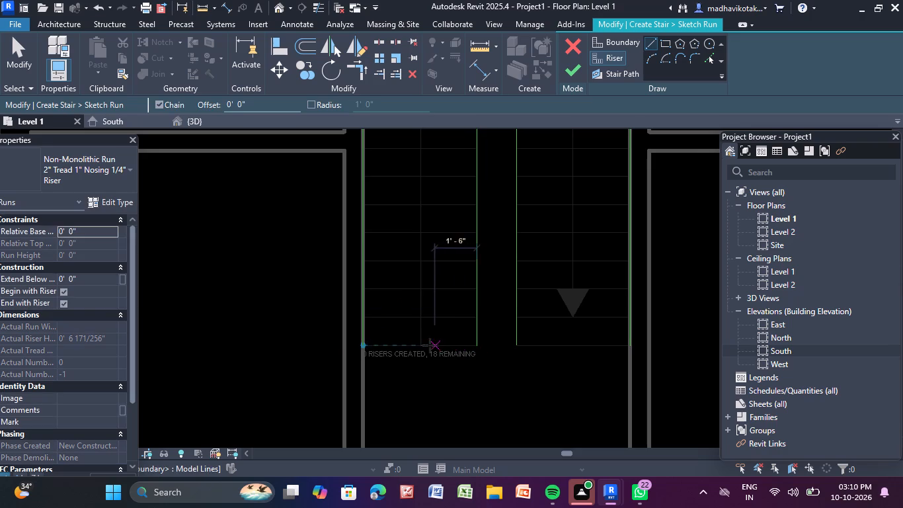
click(366, 347)
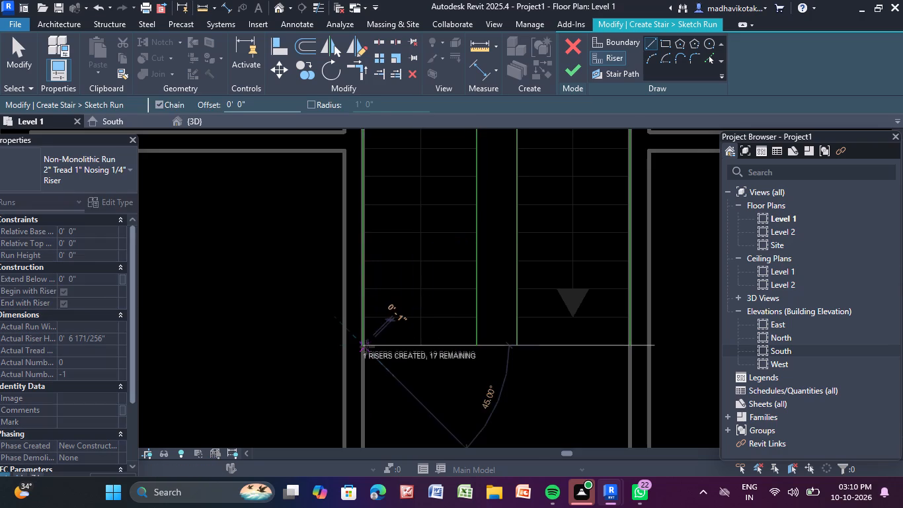
click(477, 347)
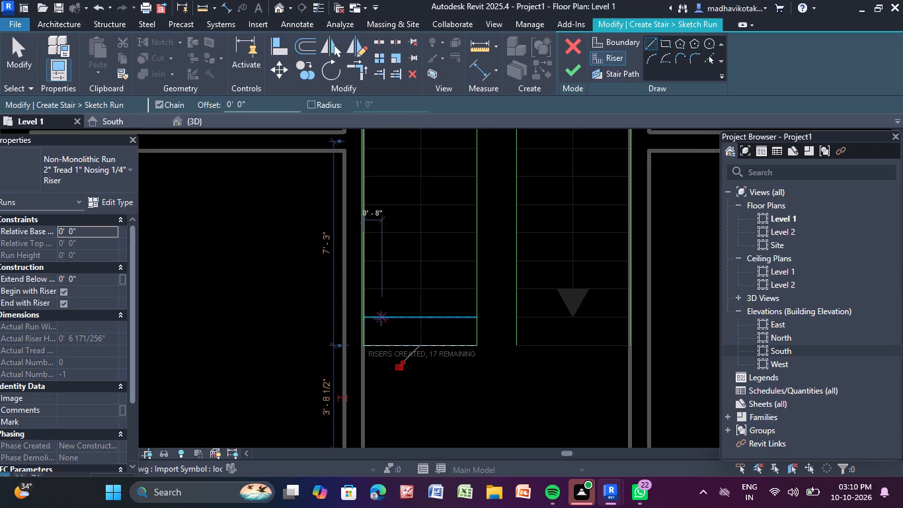
click(364, 319)
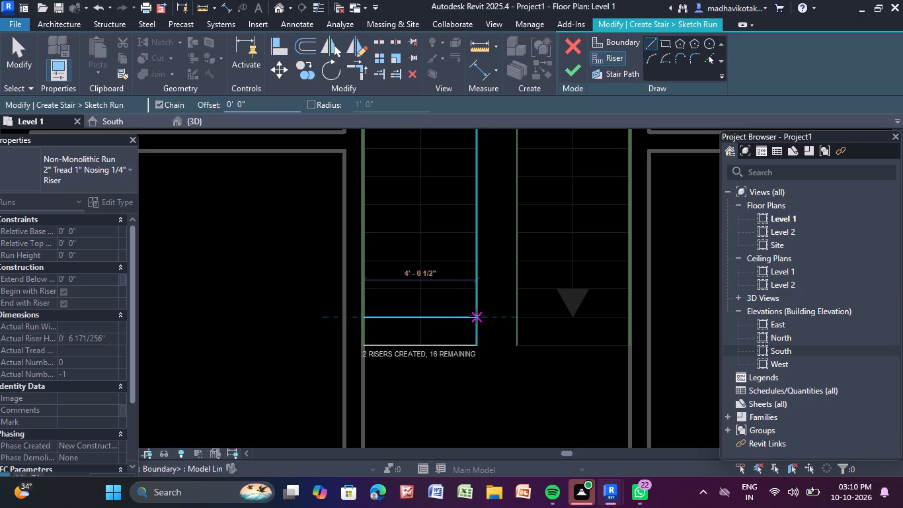
click(477, 316)
Pick the west flight's DWG lines as risers, from the second one up to the last below the central gap's top.
click(707, 58)
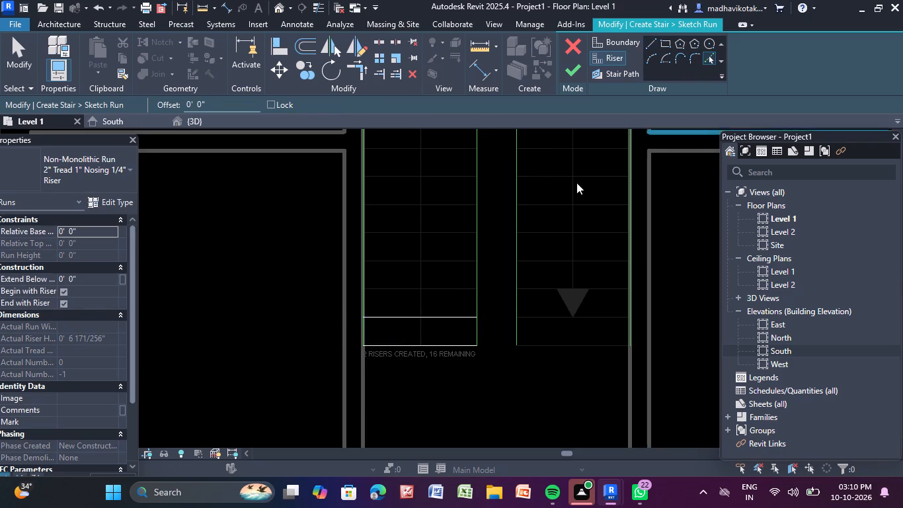
click(409, 317)
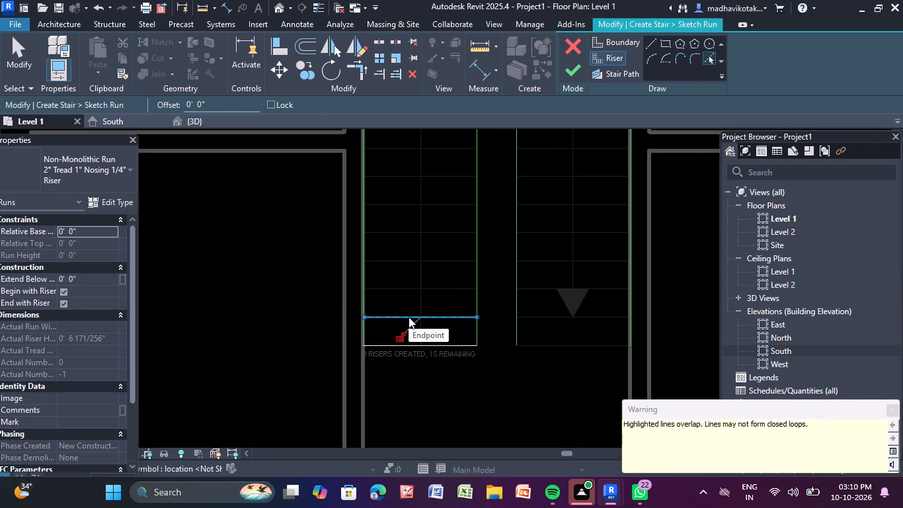
key(Escape)
click(429, 286)
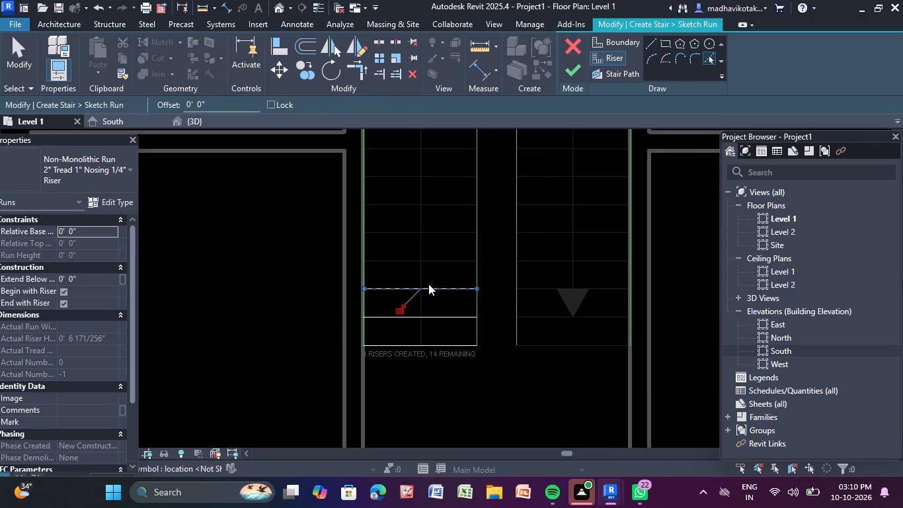
click(440, 257)
click(439, 229)
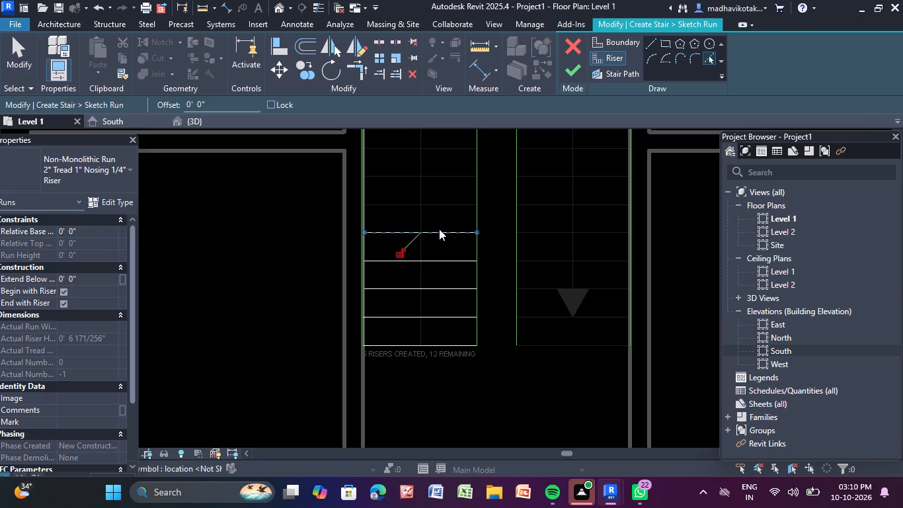
middle_drag(446, 217, 411, 284)
click(417, 273)
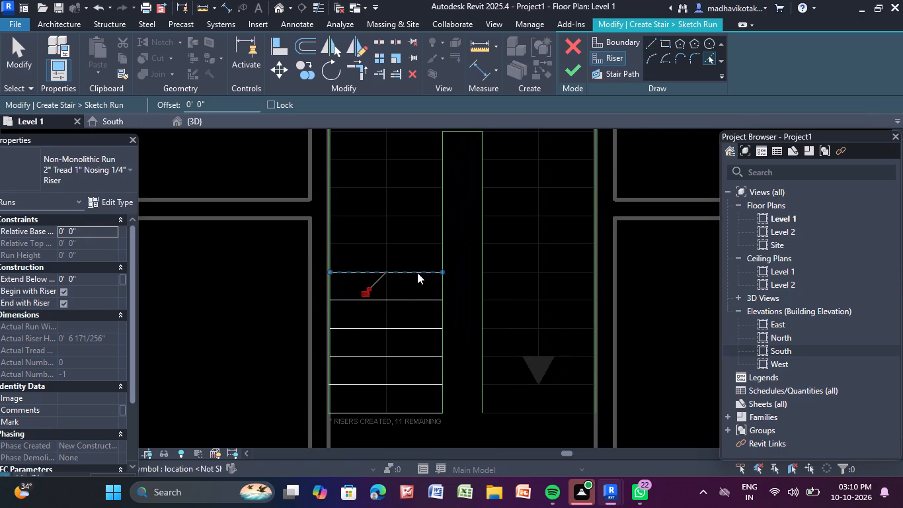
click(418, 243)
click(415, 212)
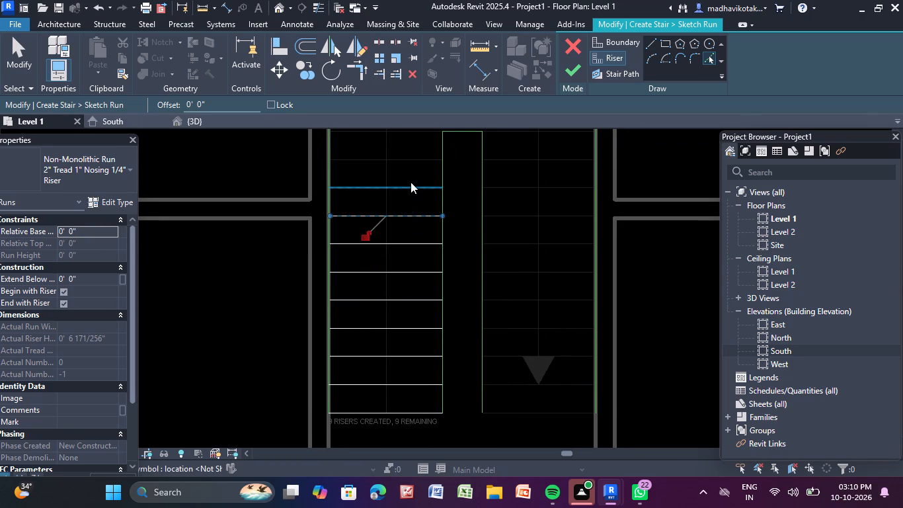
click(411, 182)
scroll(412, 177, down, 2)
middle_drag(412, 177, 393, 257)
click(395, 245)
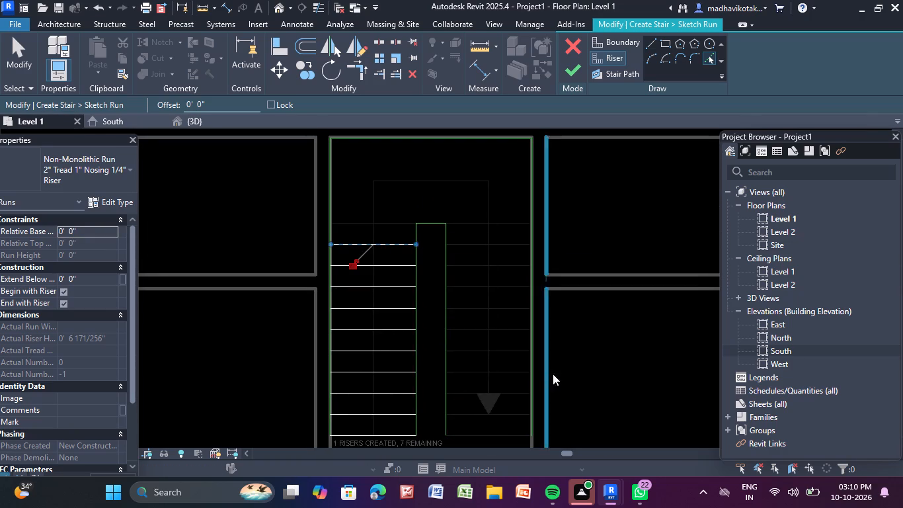
Draw the top riser of each flight, from the wall face to the gap edge, level with the top of the central gap.
middle_drag(555, 371, 549, 319)
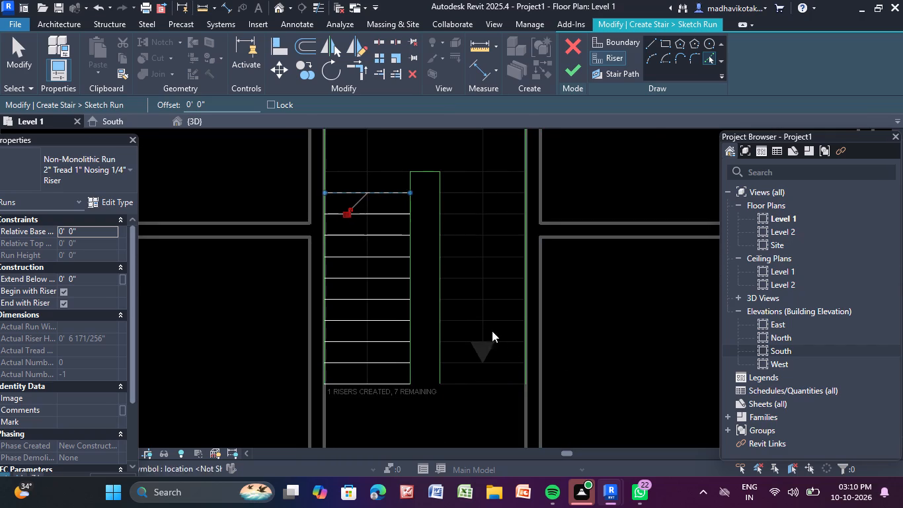
click(653, 46)
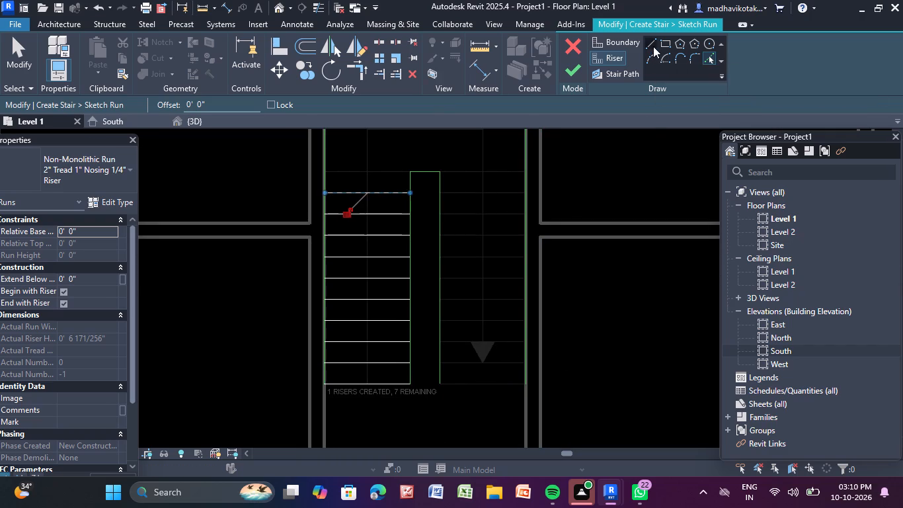
click(328, 171)
click(409, 175)
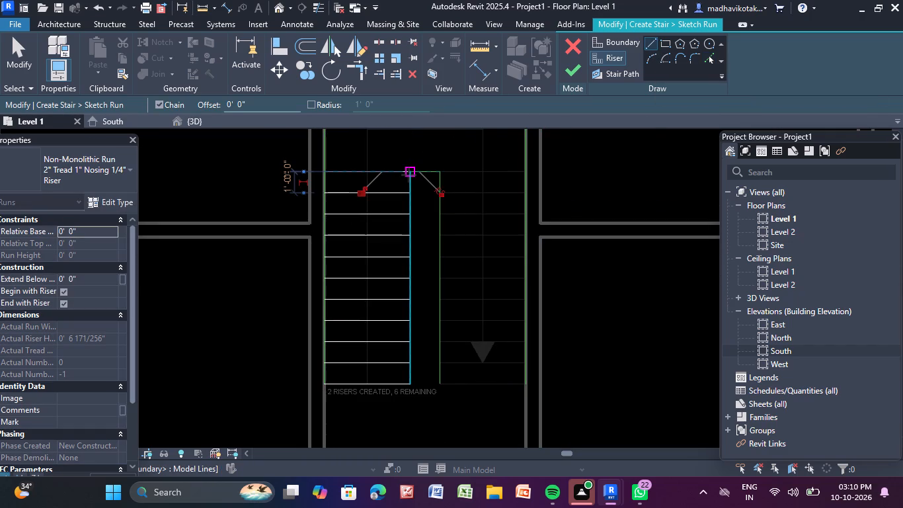
key(Escape)
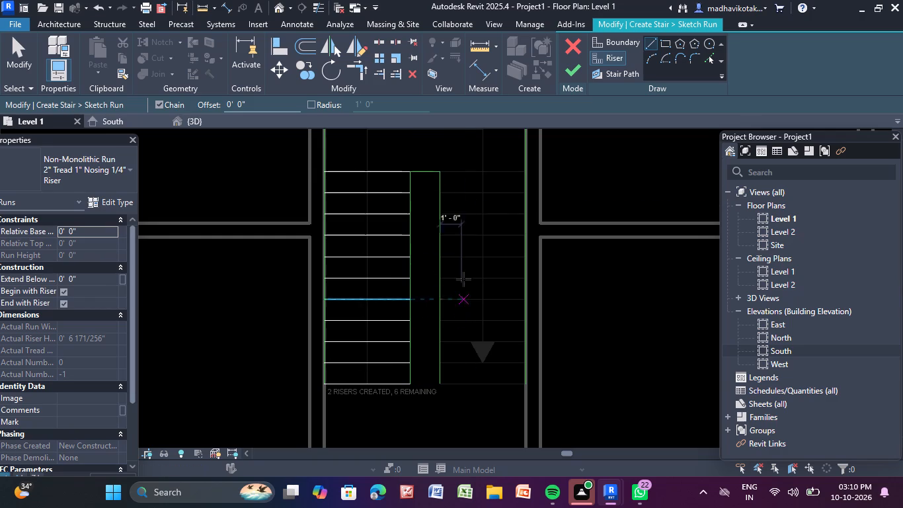
click(439, 171)
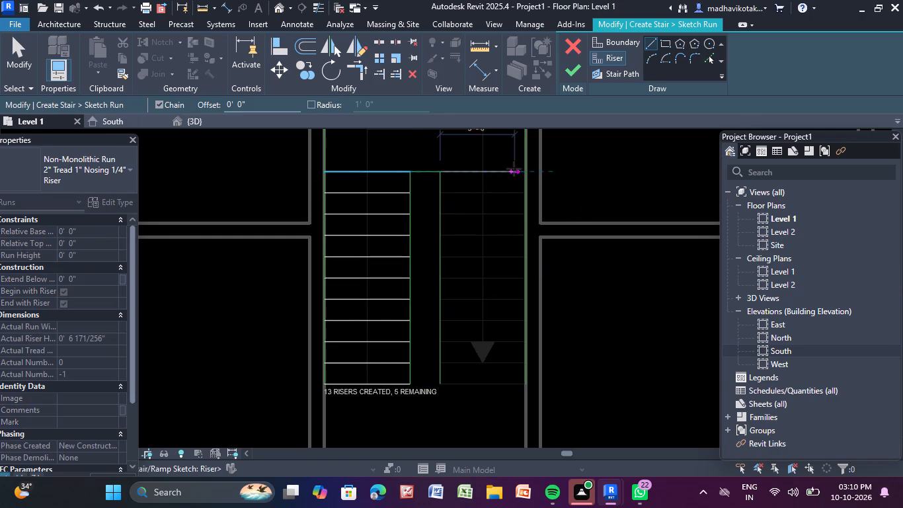
click(527, 171)
key(Escape)
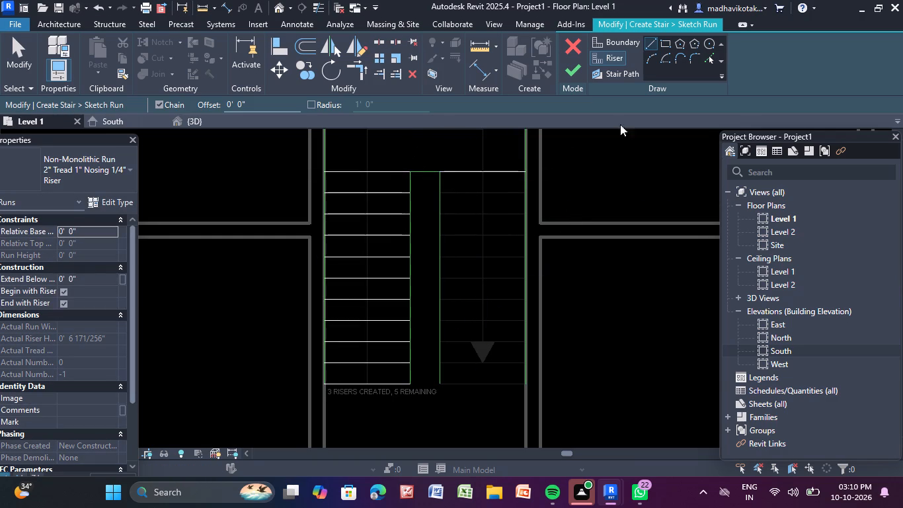
Pick the east flight's ten remaining DWG lines as risers, from below its top riser down to the foot.
click(709, 59)
click(497, 194)
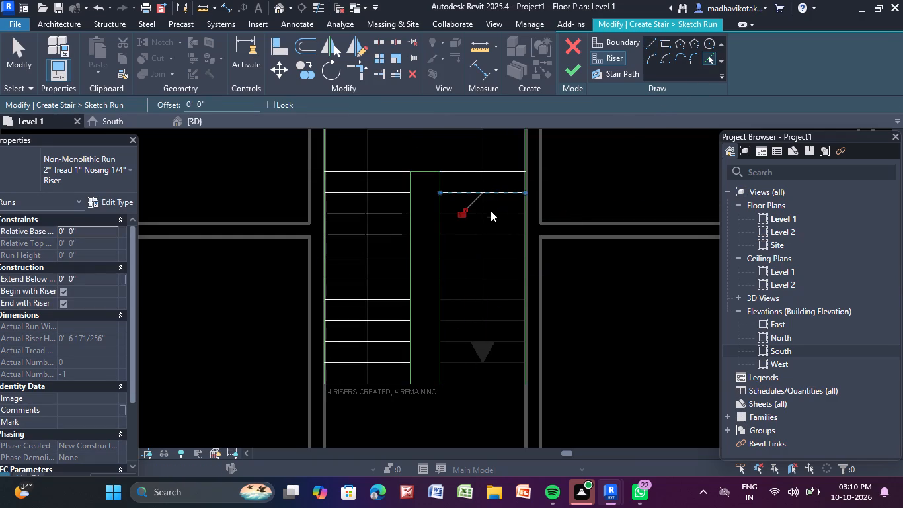
click(491, 211)
click(494, 235)
click(495, 261)
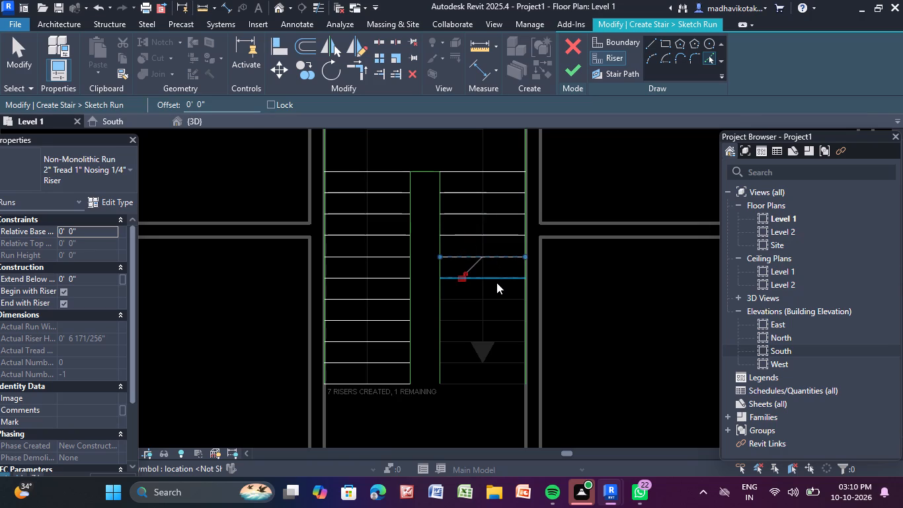
click(498, 282)
click(496, 297)
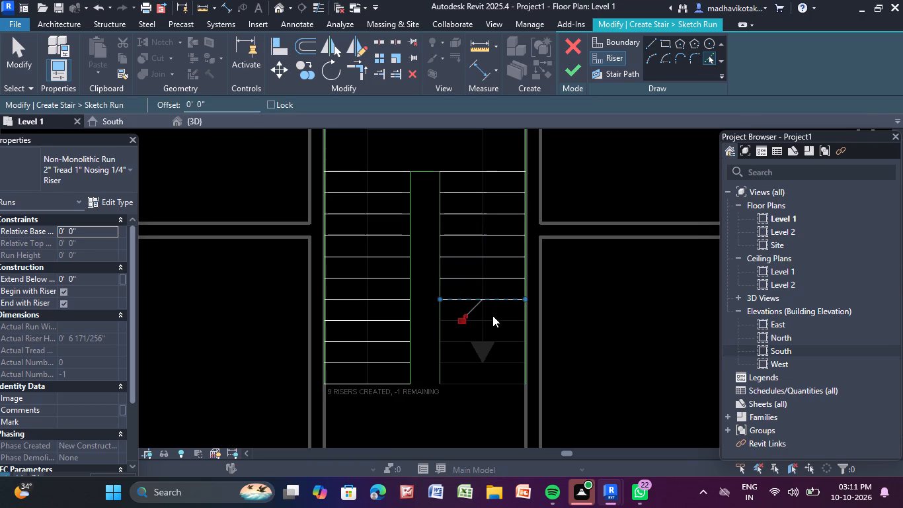
click(492, 319)
click(490, 345)
click(491, 360)
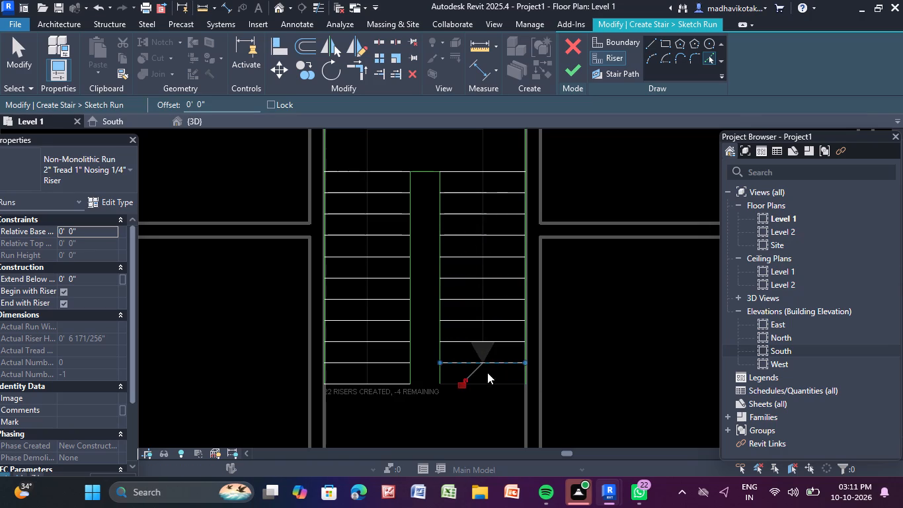
click(484, 382)
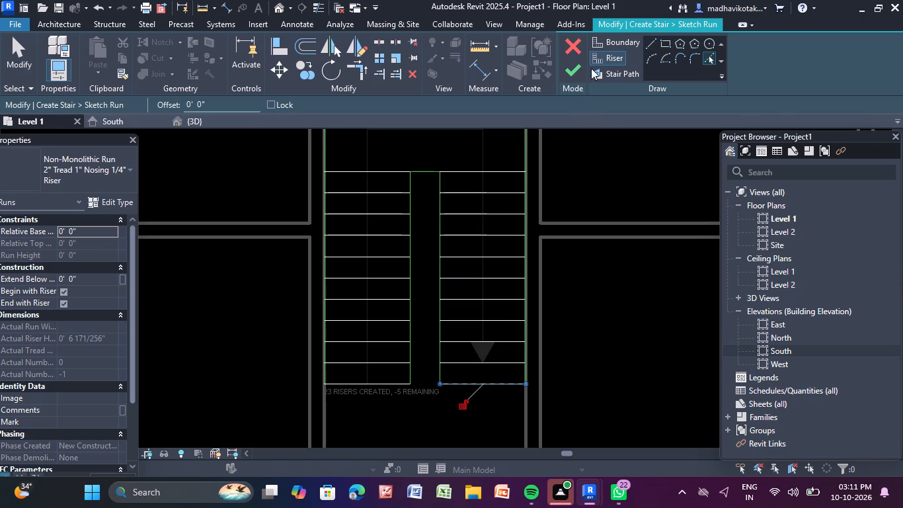
Draw the stair path from the middle of the west flight's lowest riser 12'-0" up, and across the landing to the east flight's centerline.
click(612, 75)
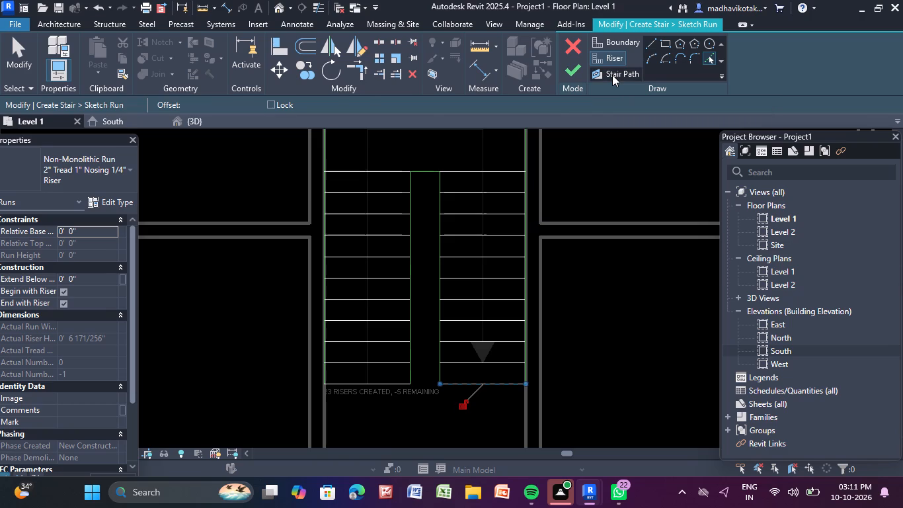
click(649, 40)
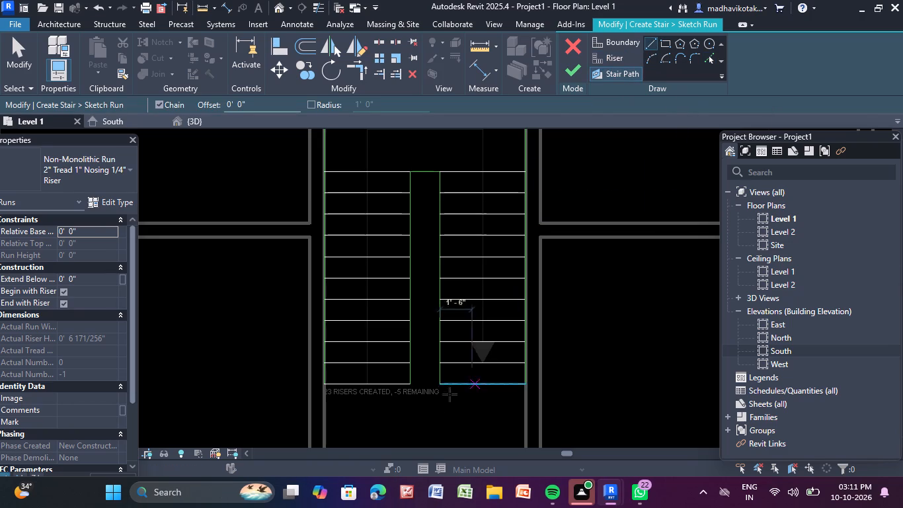
click(364, 384)
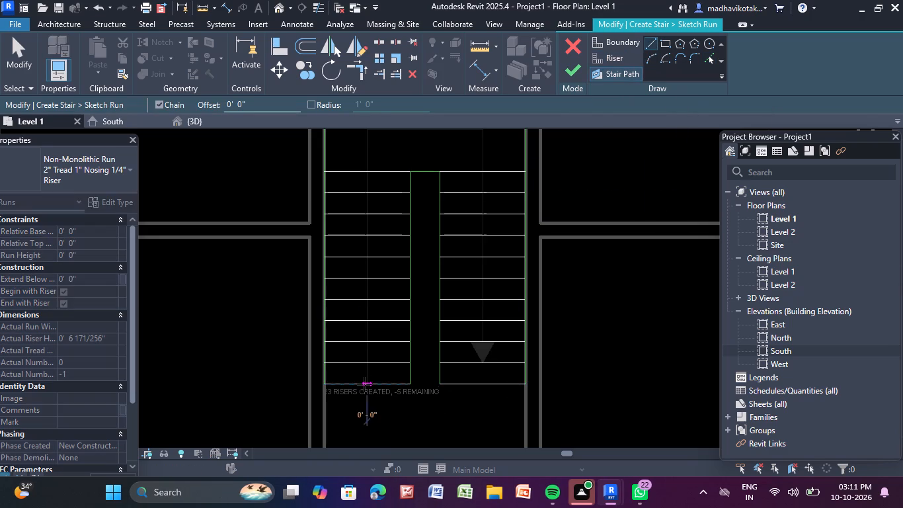
middle_drag(385, 149, 371, 255)
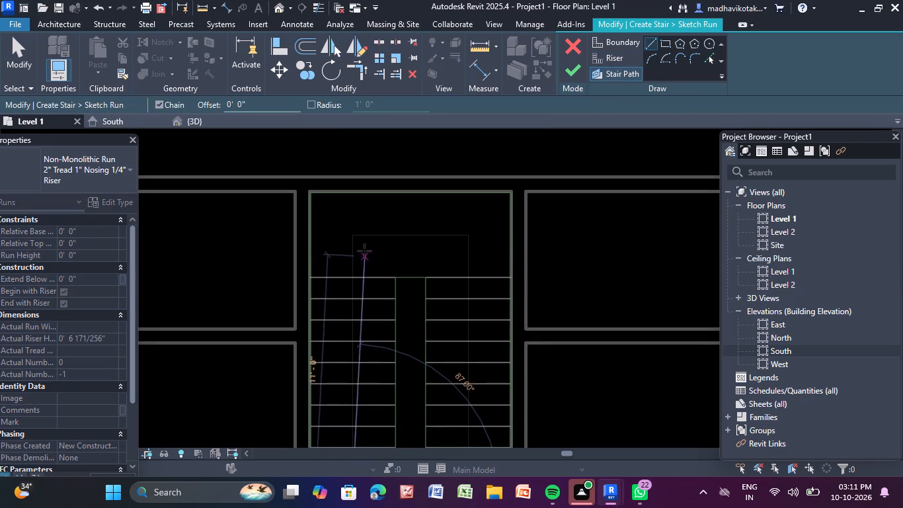
click(354, 237)
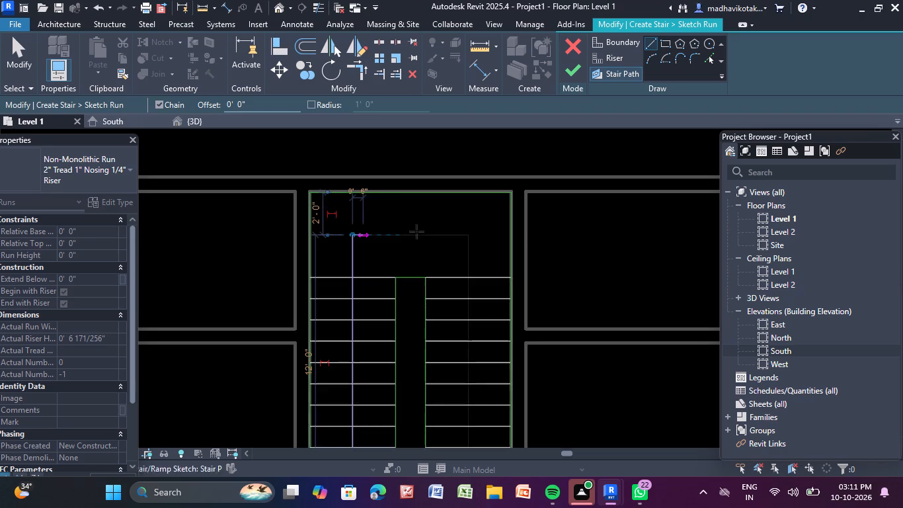
click(468, 237)
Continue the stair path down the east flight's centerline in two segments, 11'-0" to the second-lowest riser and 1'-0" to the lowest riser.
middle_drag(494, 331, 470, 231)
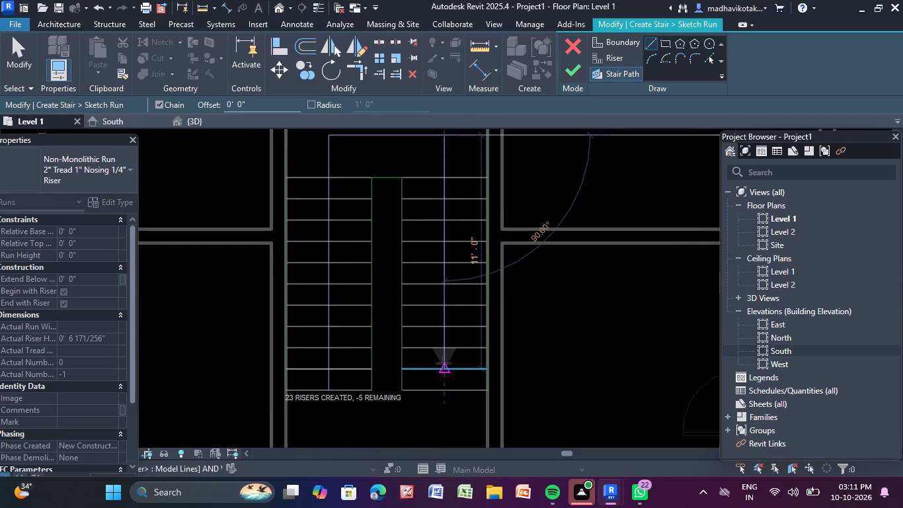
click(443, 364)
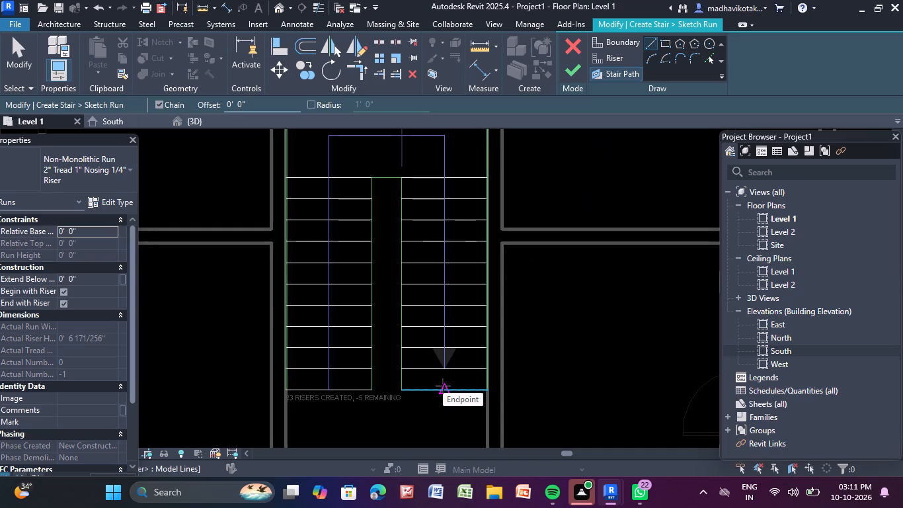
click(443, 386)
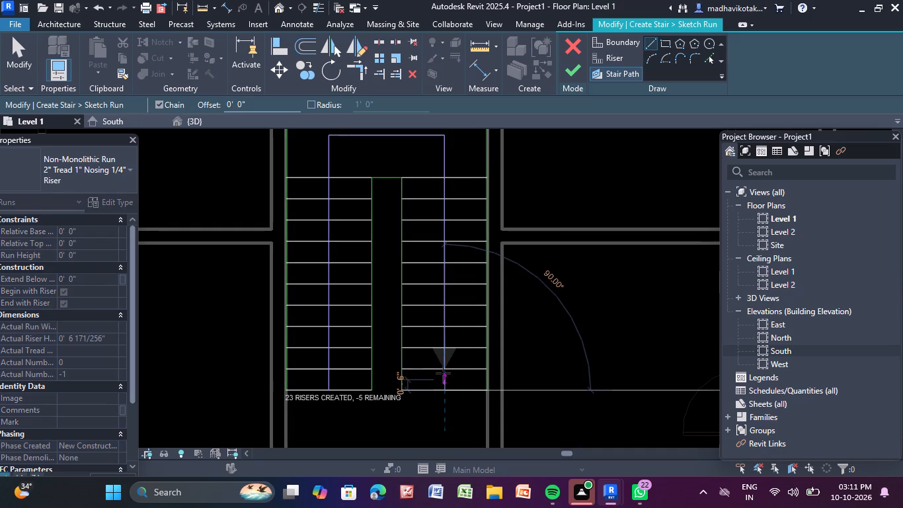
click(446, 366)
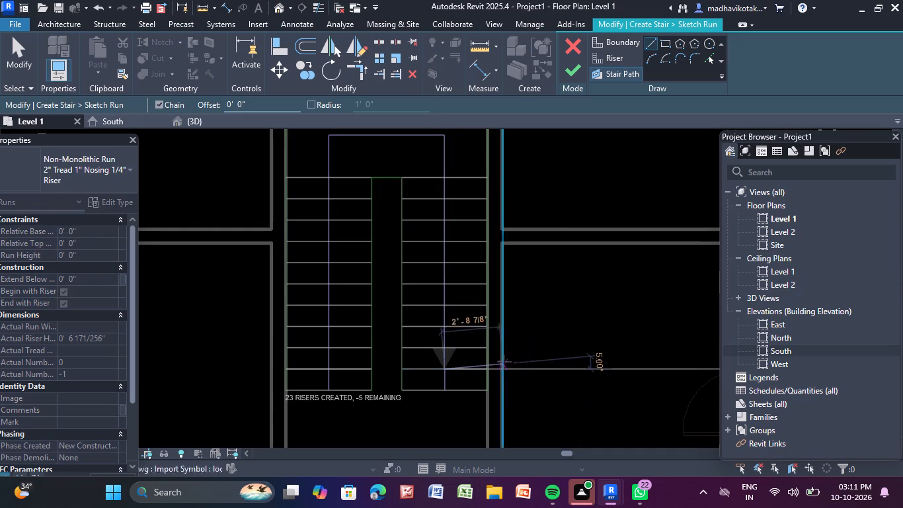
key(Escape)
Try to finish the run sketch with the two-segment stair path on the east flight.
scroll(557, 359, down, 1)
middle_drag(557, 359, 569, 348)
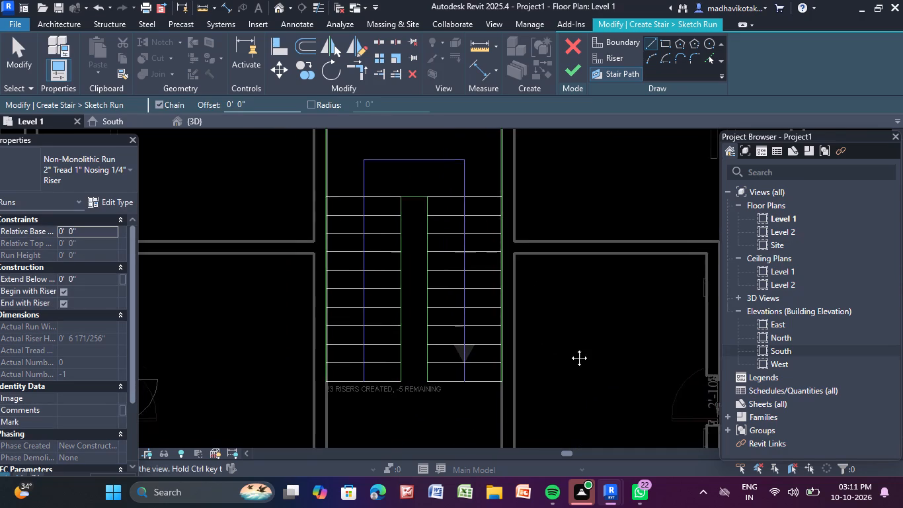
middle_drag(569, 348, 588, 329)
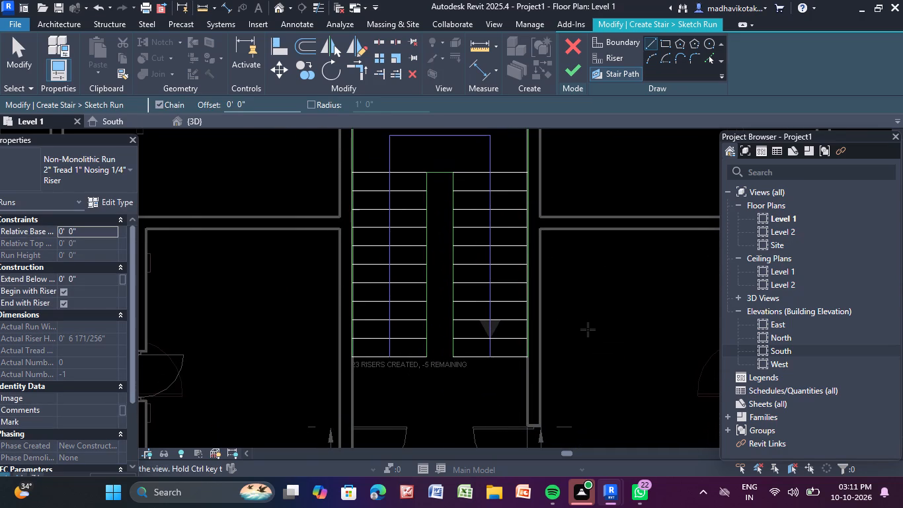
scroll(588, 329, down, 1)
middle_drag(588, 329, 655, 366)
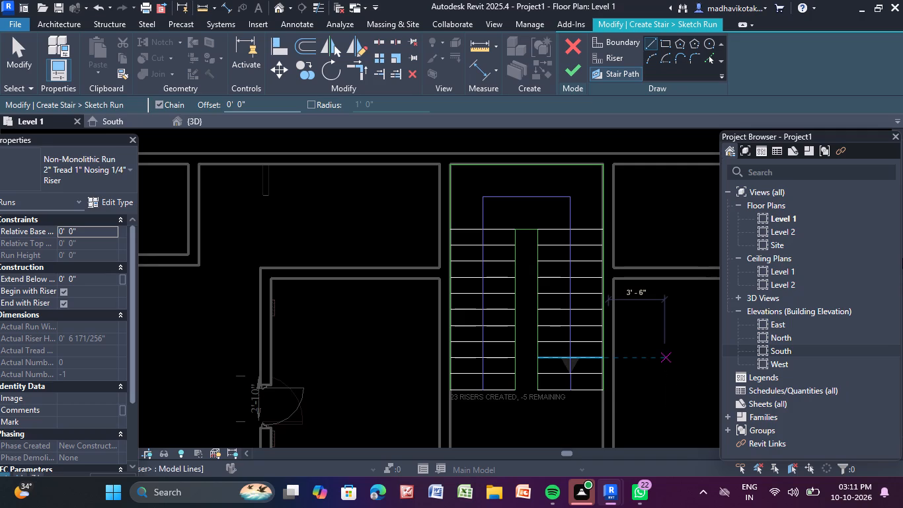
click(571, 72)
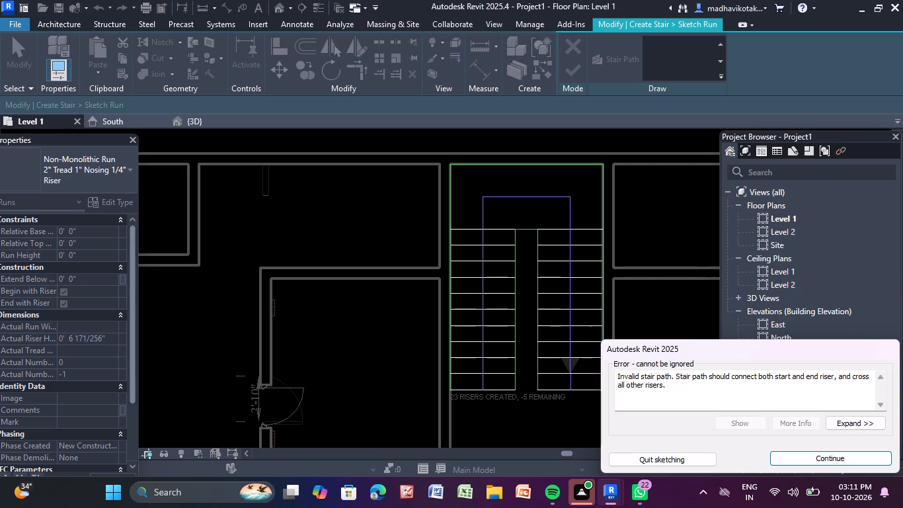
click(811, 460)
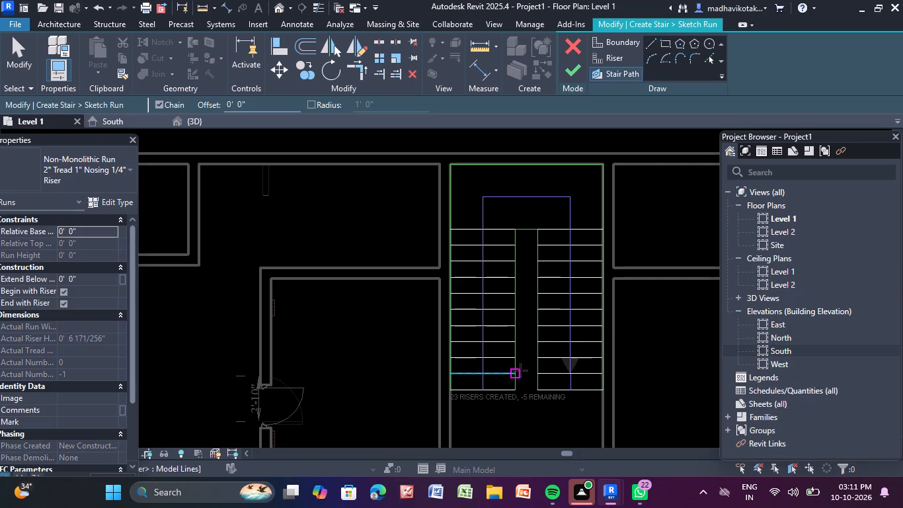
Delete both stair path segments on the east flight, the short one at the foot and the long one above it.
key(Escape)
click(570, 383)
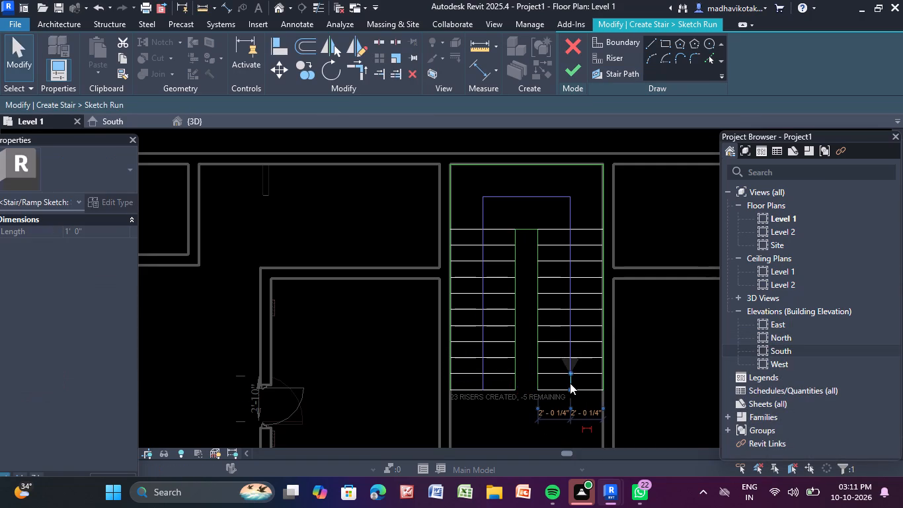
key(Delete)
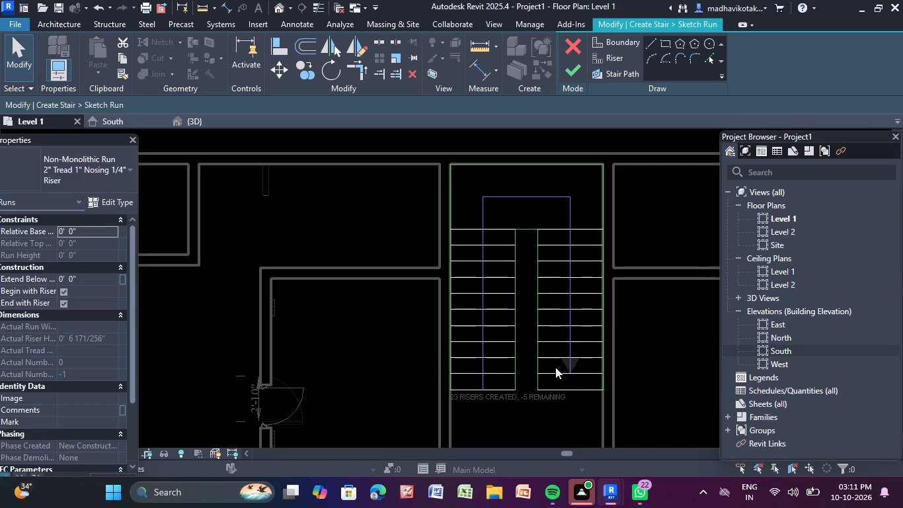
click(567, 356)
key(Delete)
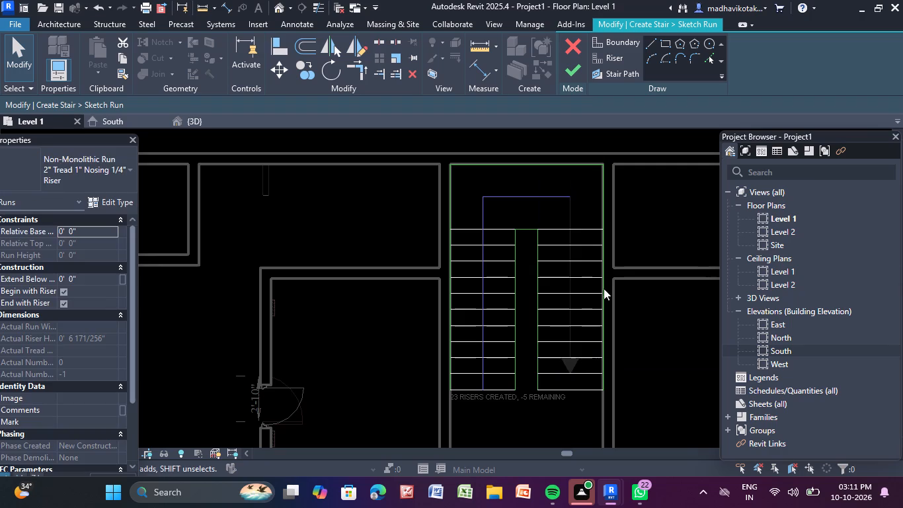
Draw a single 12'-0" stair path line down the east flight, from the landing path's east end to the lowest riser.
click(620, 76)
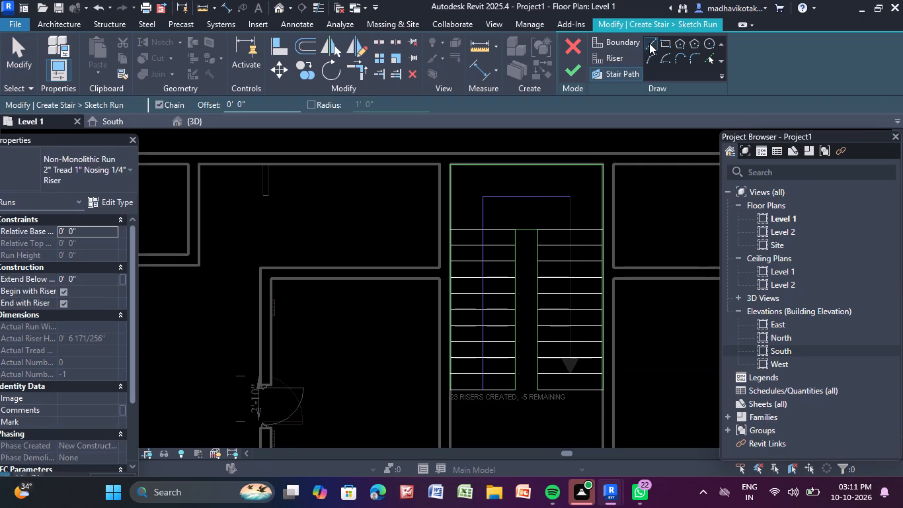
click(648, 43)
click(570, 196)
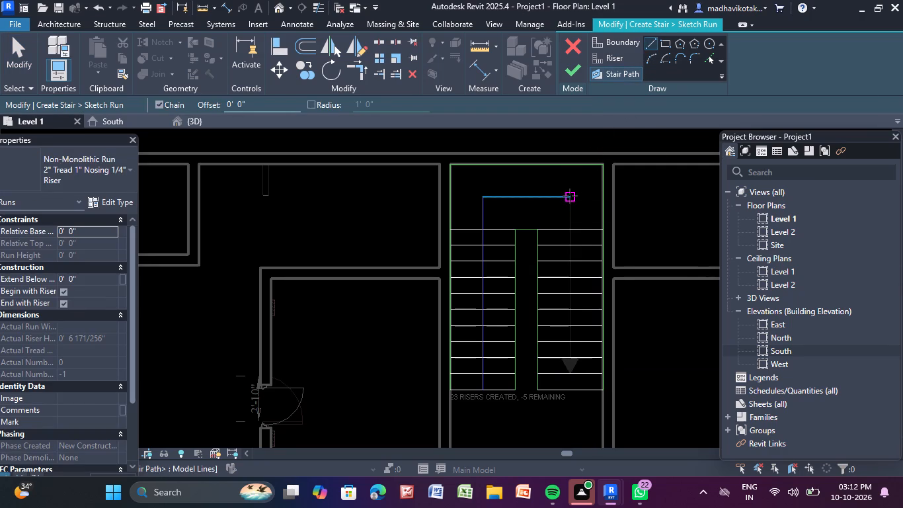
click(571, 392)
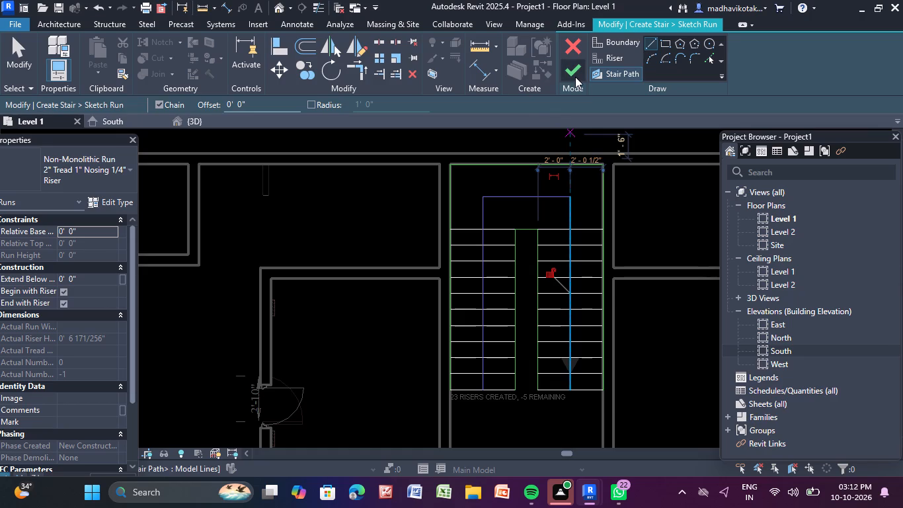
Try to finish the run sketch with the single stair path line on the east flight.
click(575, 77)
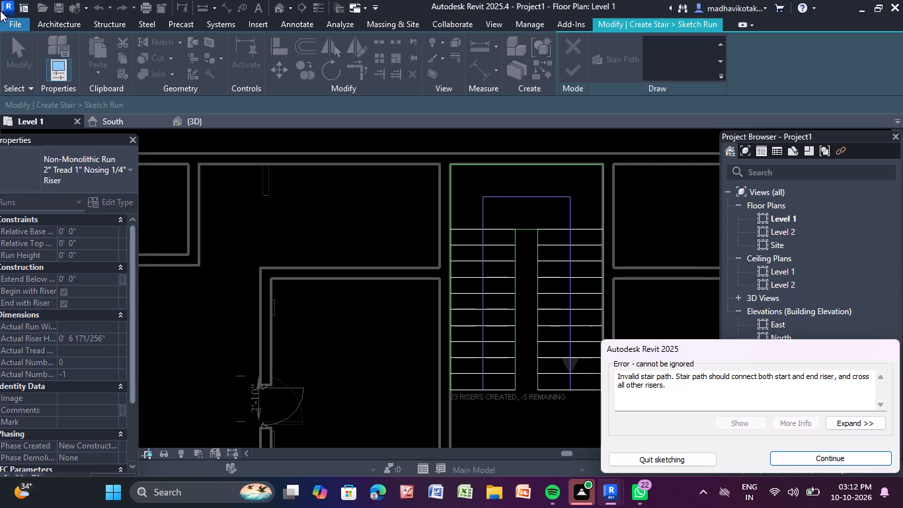
Examine where the stair path meets the lowest riser of the west and east flights.
scroll(512, 403, up, 2)
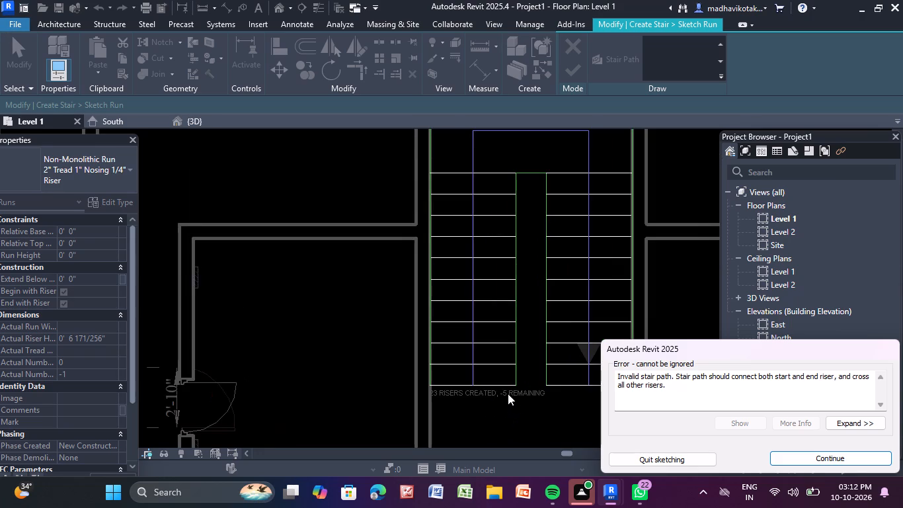
scroll(506, 392, up, 4)
scroll(415, 368, down, 2)
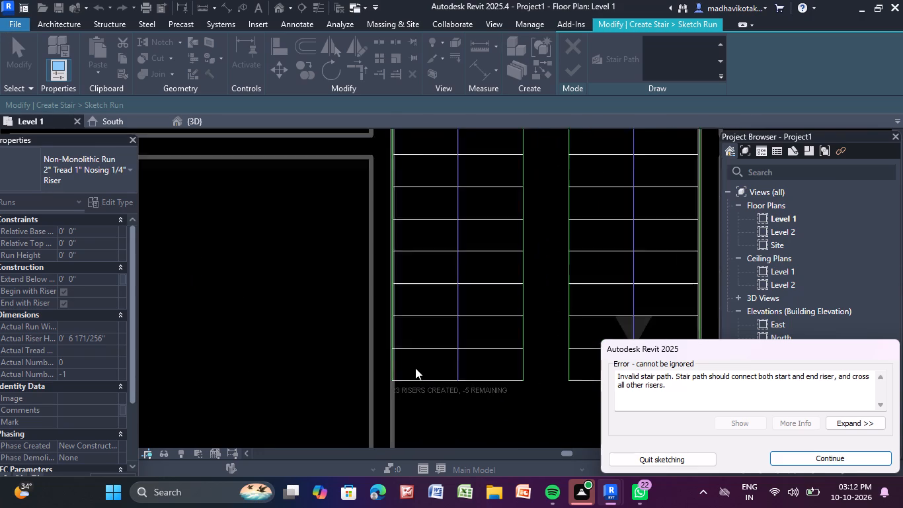
scroll(415, 368, down, 3)
scroll(535, 376, up, 2)
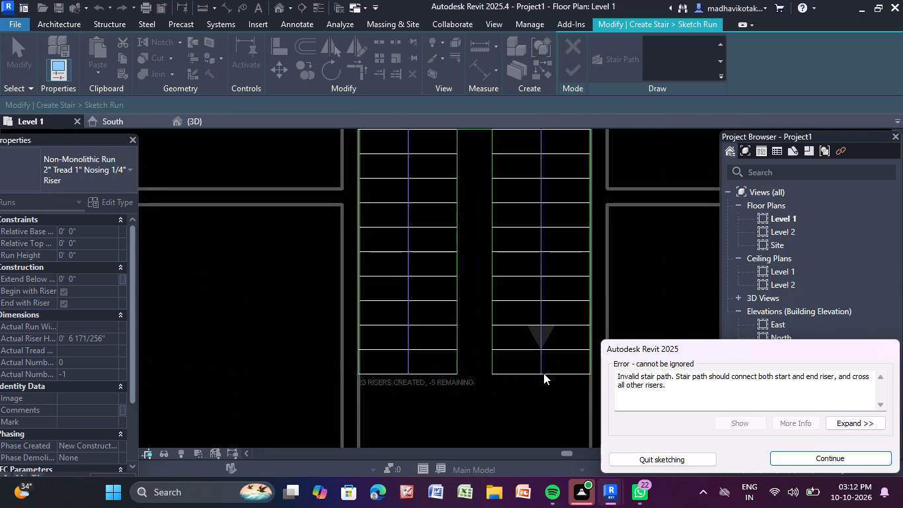
scroll(543, 373, up, 3)
scroll(388, 384, down, 3)
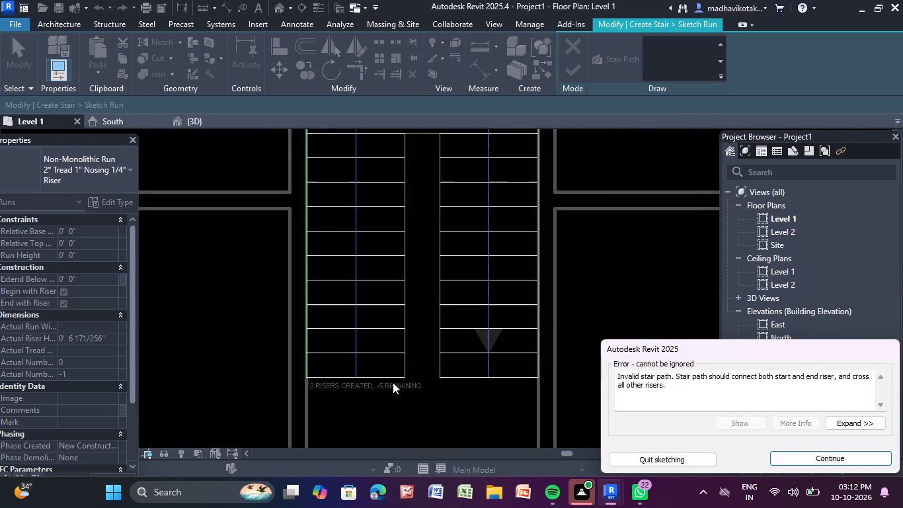
click(806, 457)
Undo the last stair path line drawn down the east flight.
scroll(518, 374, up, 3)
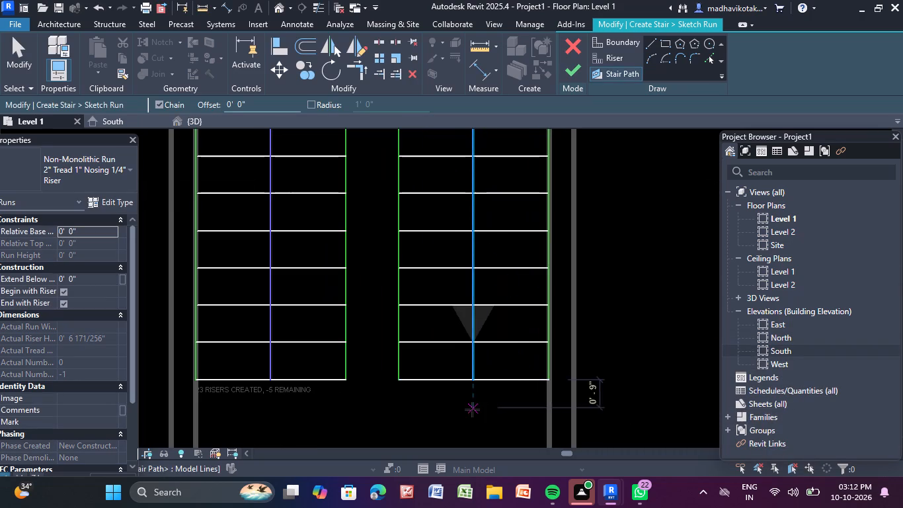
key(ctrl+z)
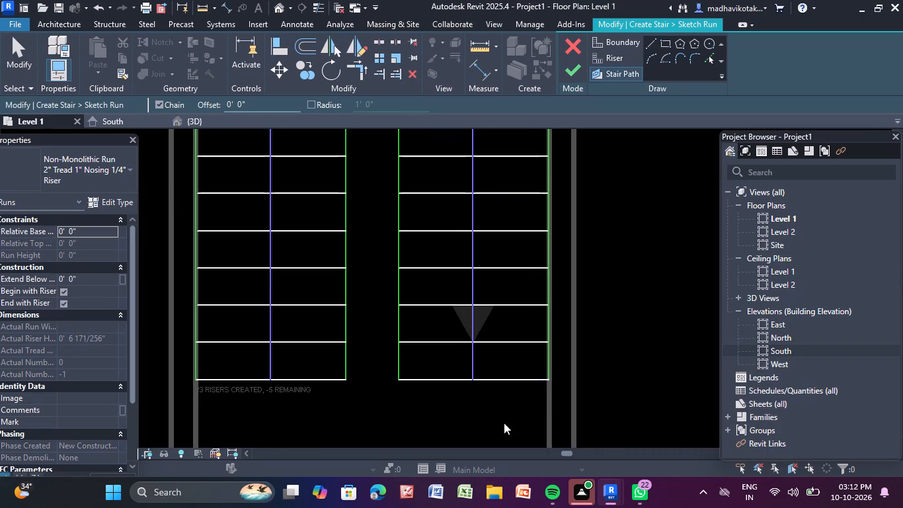
Redraw the east flight's stair path 12'-0" long, from the landing path's east end to the midpoint of the lowest riser.
scroll(589, 211, up, 1)
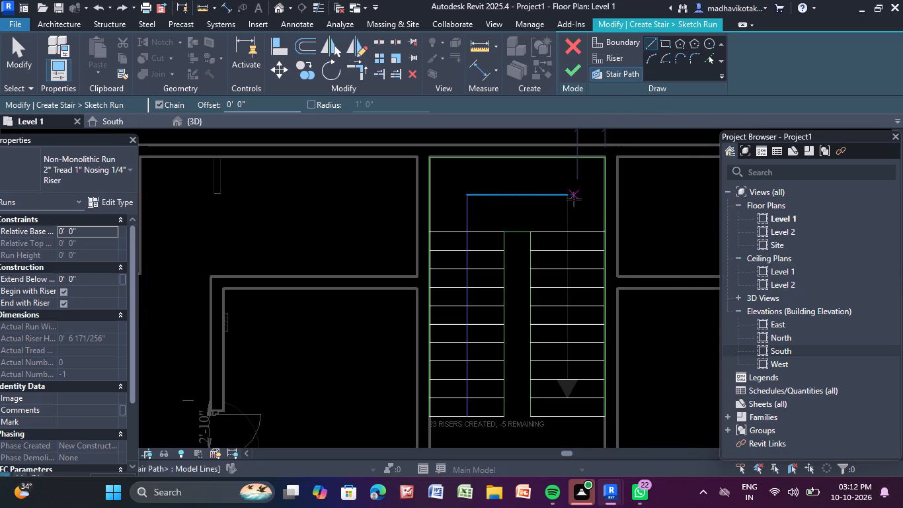
scroll(574, 199, up, 4)
click(564, 196)
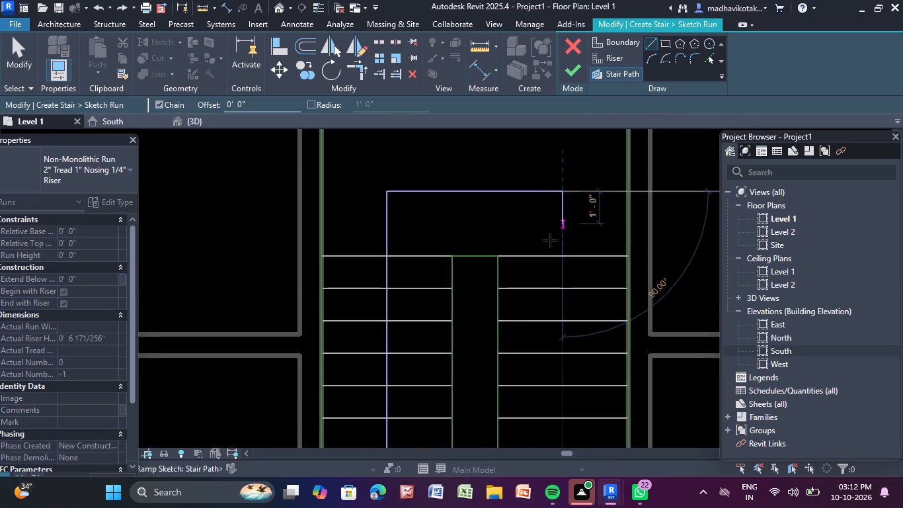
scroll(553, 265, down, 8)
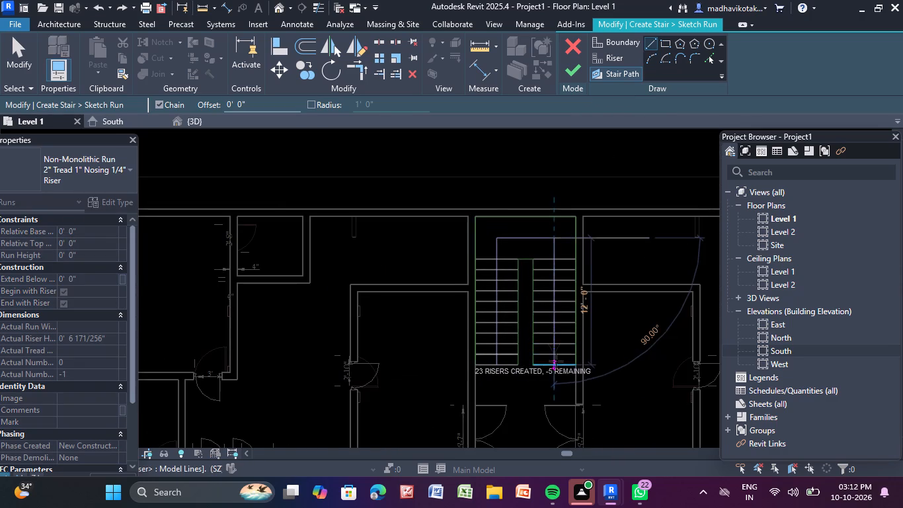
scroll(556, 361, up, 8)
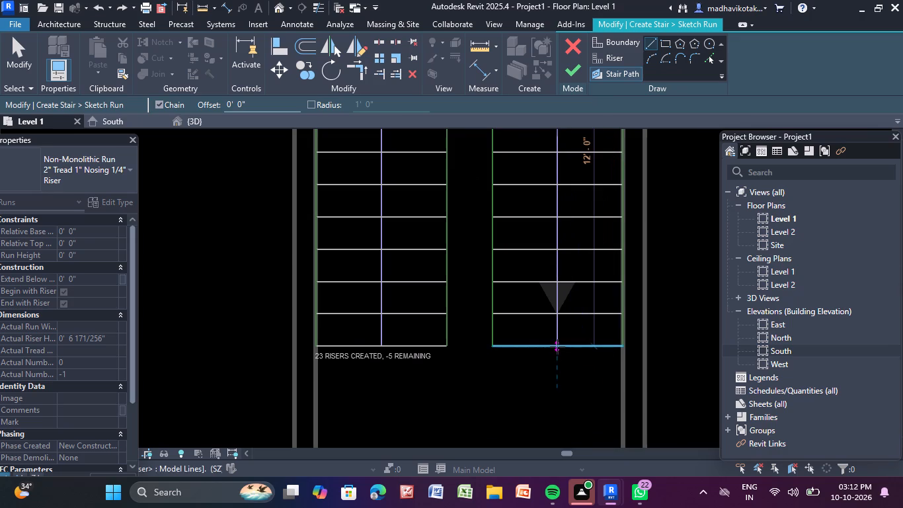
scroll(557, 347, up, 2)
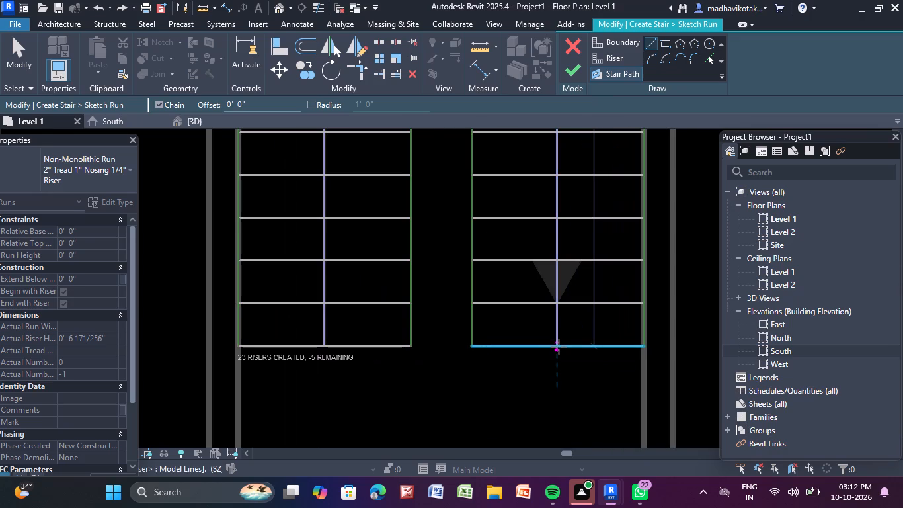
click(559, 347)
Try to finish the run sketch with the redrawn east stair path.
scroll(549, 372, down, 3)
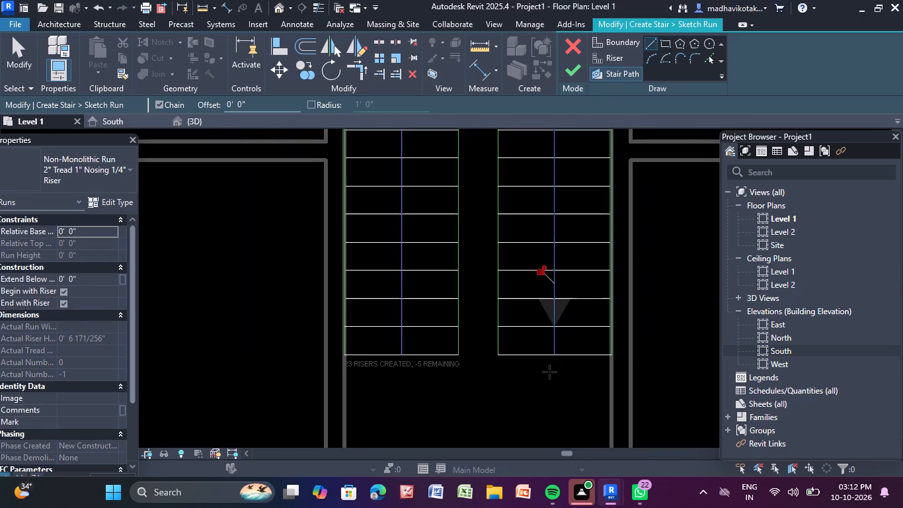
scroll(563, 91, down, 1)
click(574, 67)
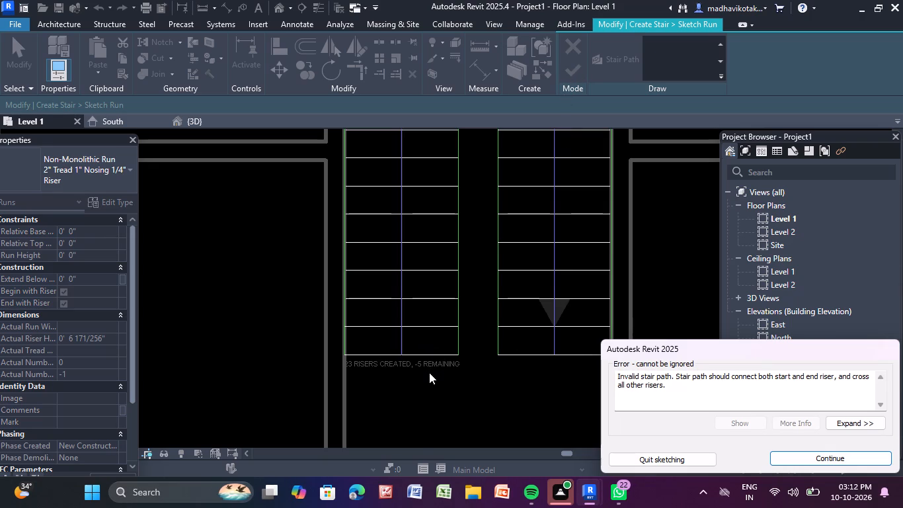
Examine where the stair path meets the lowest risers of the west and east flights, and return to the sketch.
scroll(408, 360, up, 17)
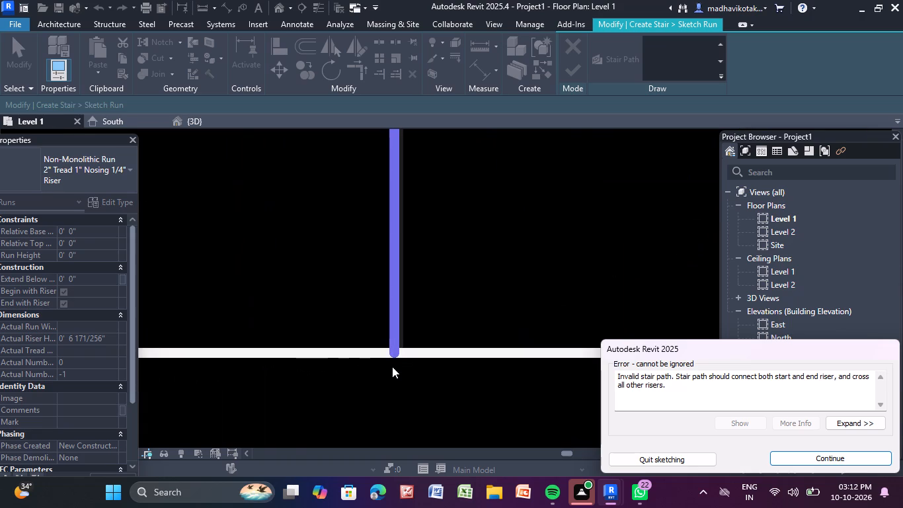
scroll(392, 366, up, 5)
scroll(392, 366, down, 9)
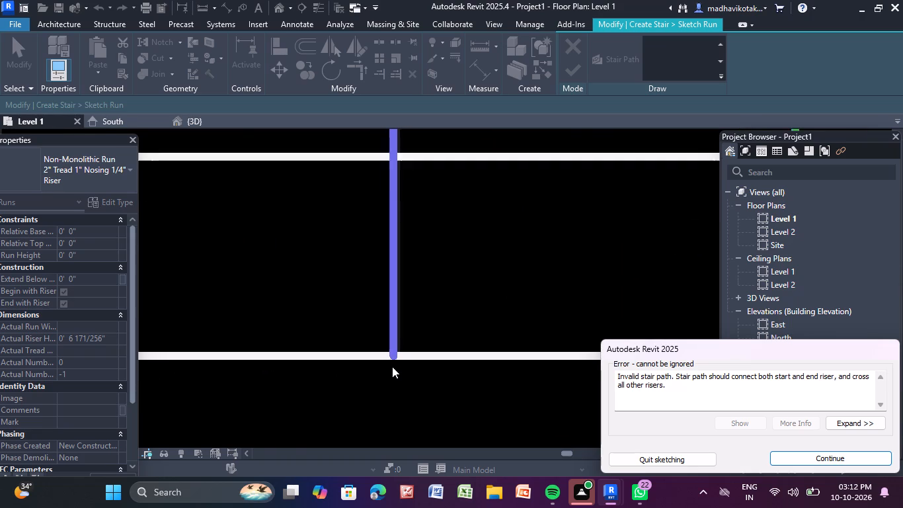
scroll(392, 366, down, 13)
scroll(539, 372, up, 4)
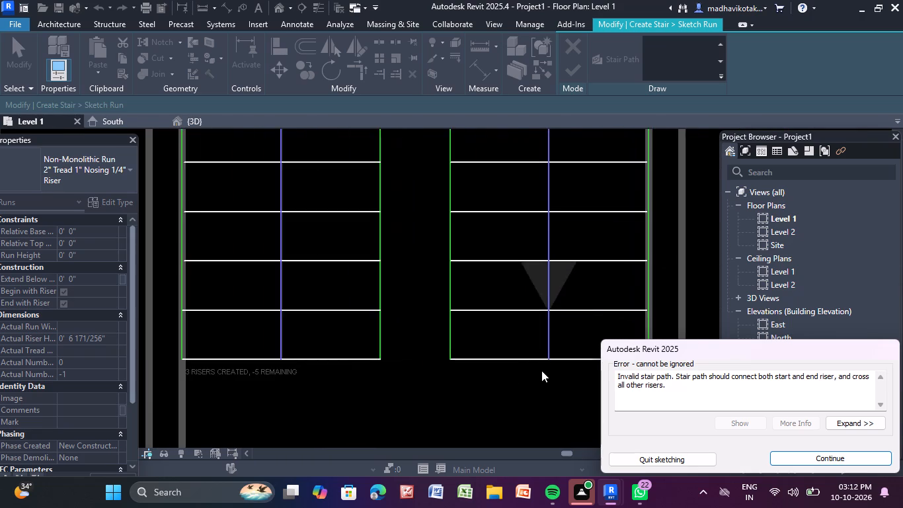
scroll(560, 358, up, 12)
scroll(520, 366, down, 1)
scroll(517, 366, up, 5)
scroll(470, 393, down, 4)
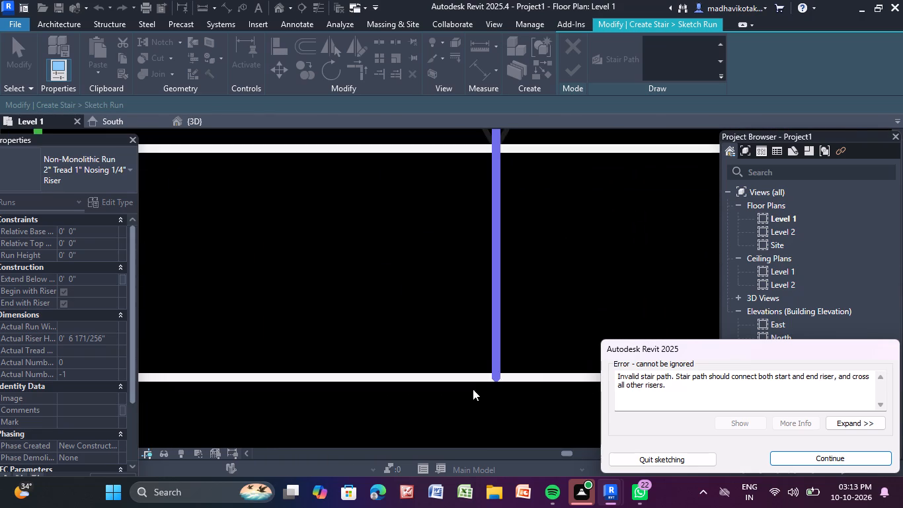
scroll(473, 389, down, 5)
click(832, 454)
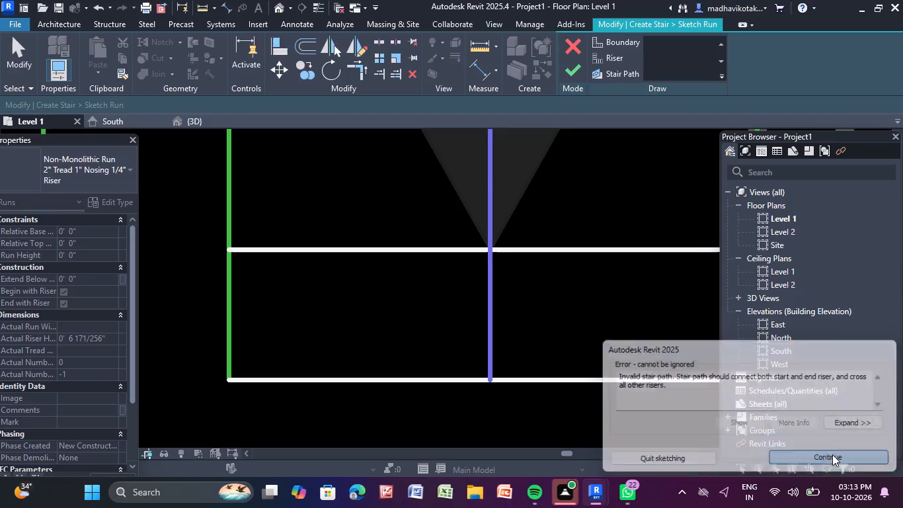
Delete all three stair path lines: the west flight's, the landing's and the east flight's.
scroll(656, 396, down, 9)
scroll(543, 433, down, 1)
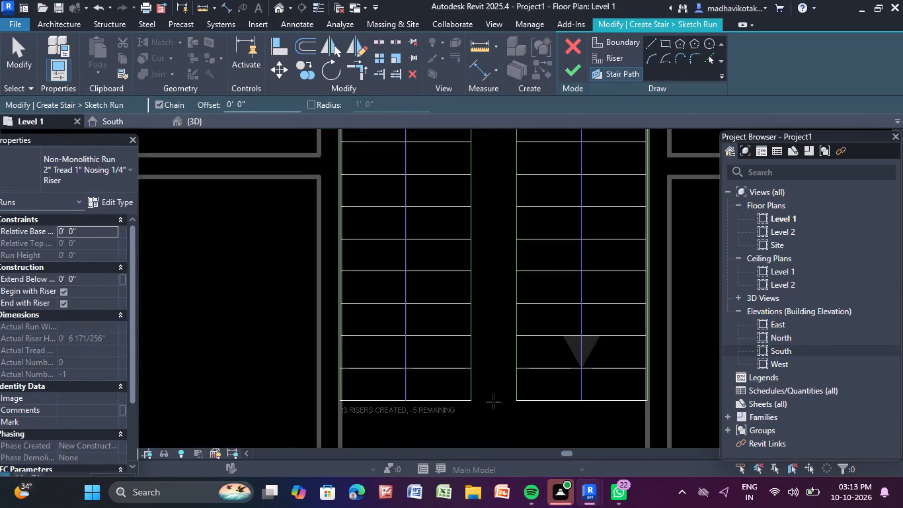
scroll(480, 388, down, 4)
key(Escape)
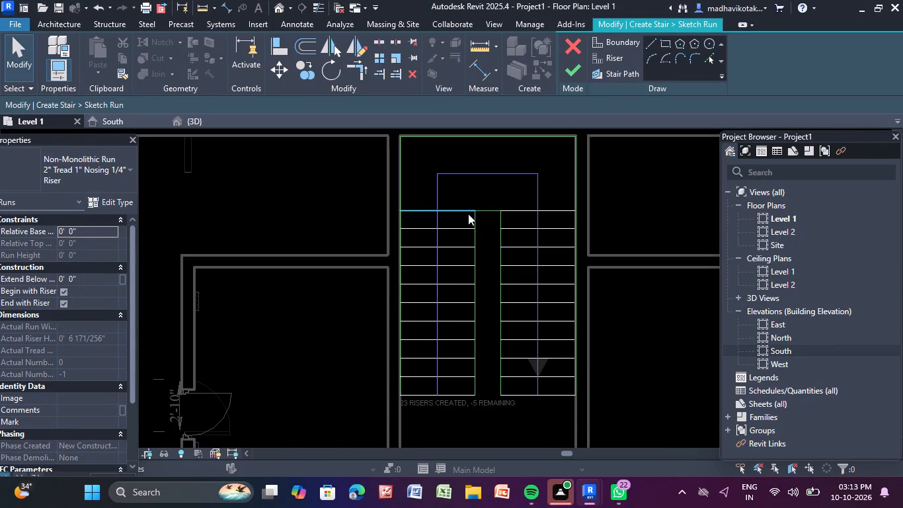
scroll(468, 213, up, 2)
click(430, 200)
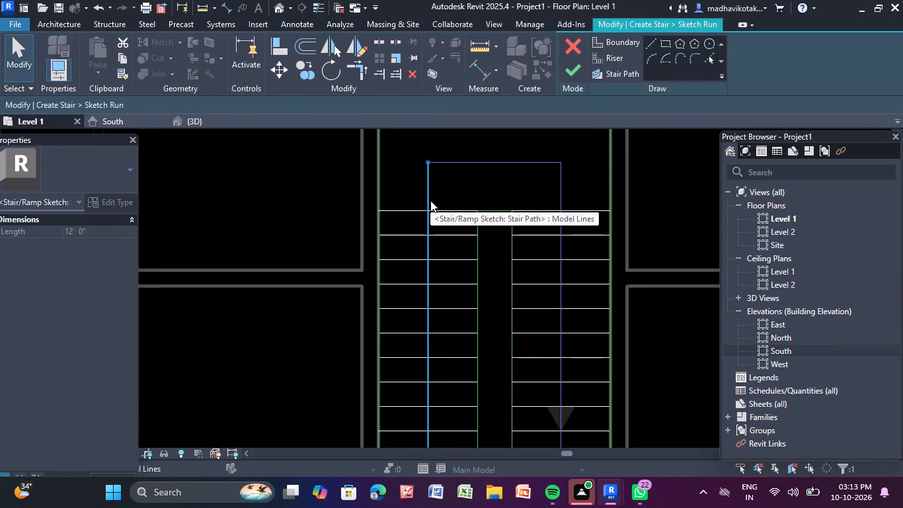
key(Delete)
click(457, 157)
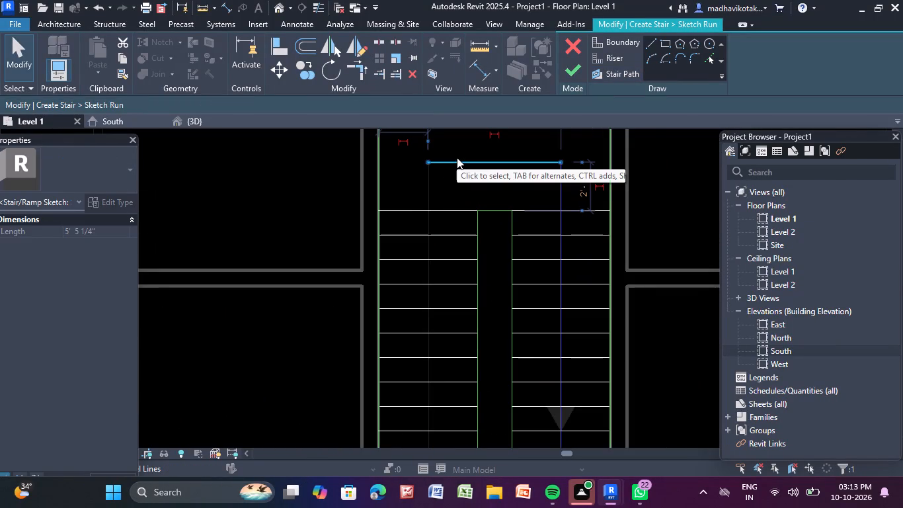
key(Delete)
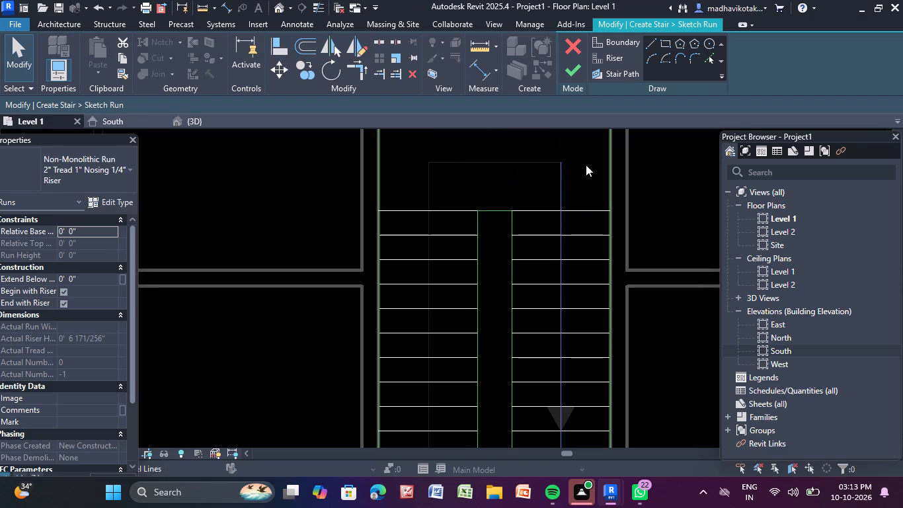
click(555, 190)
key(Delete)
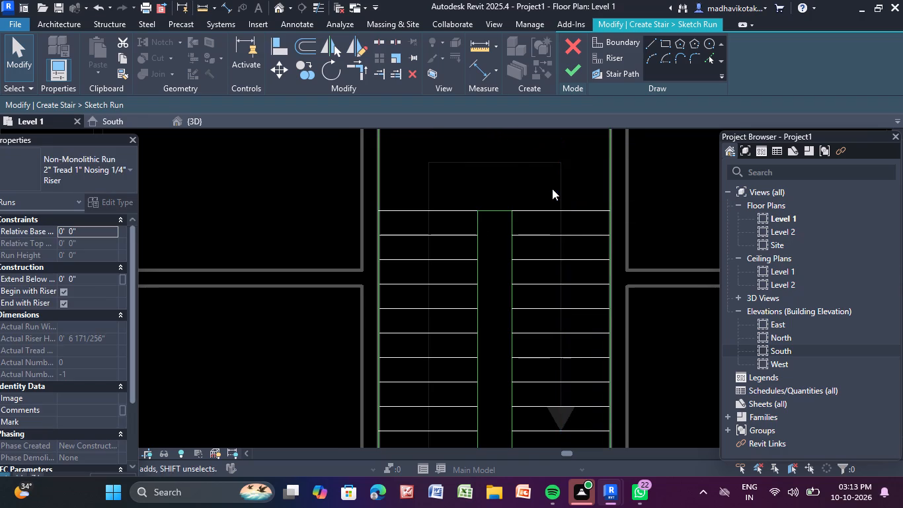
Redraw the U-shaped stair path between the flights' lowest riser midpoints: 12'-0" up the west, 5'-5 1/4" across the landing, 12'-0" down the east.
scroll(534, 203, up, 1)
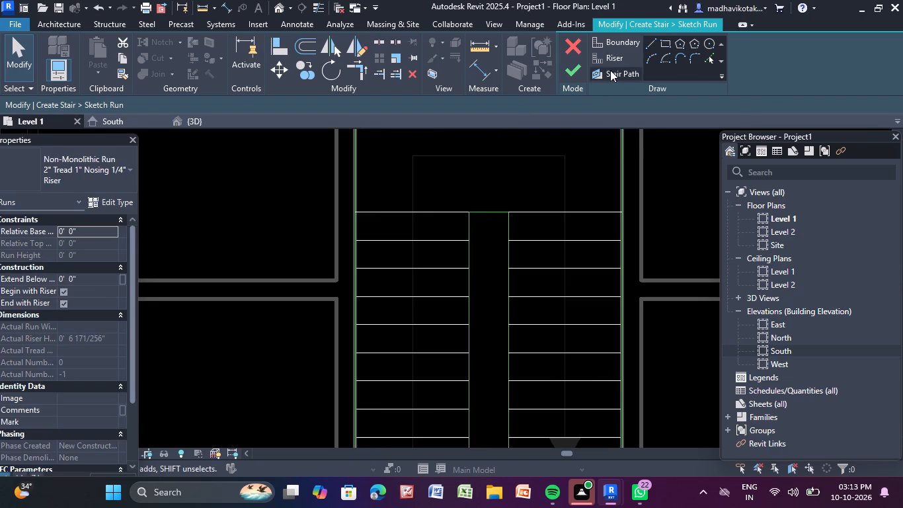
click(611, 70)
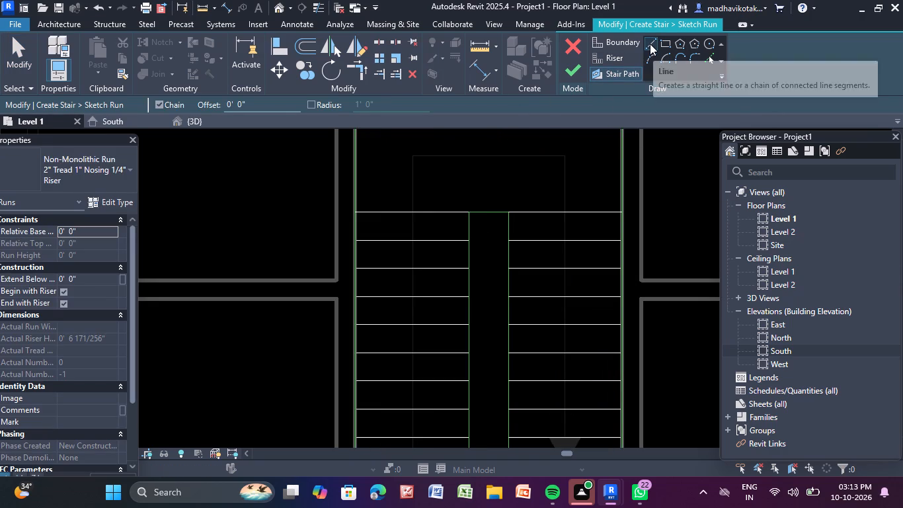
click(650, 44)
scroll(503, 288, down, 7)
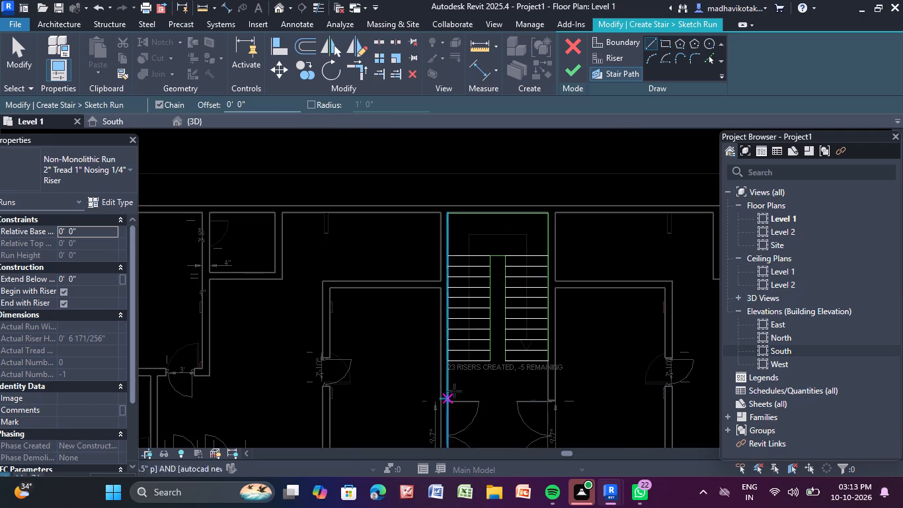
scroll(487, 367, up, 6)
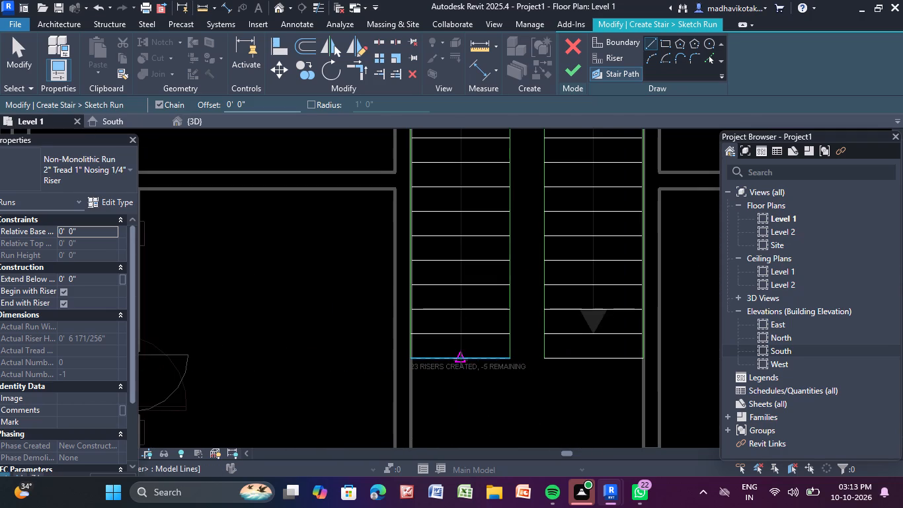
click(459, 359)
scroll(461, 346, down, 6)
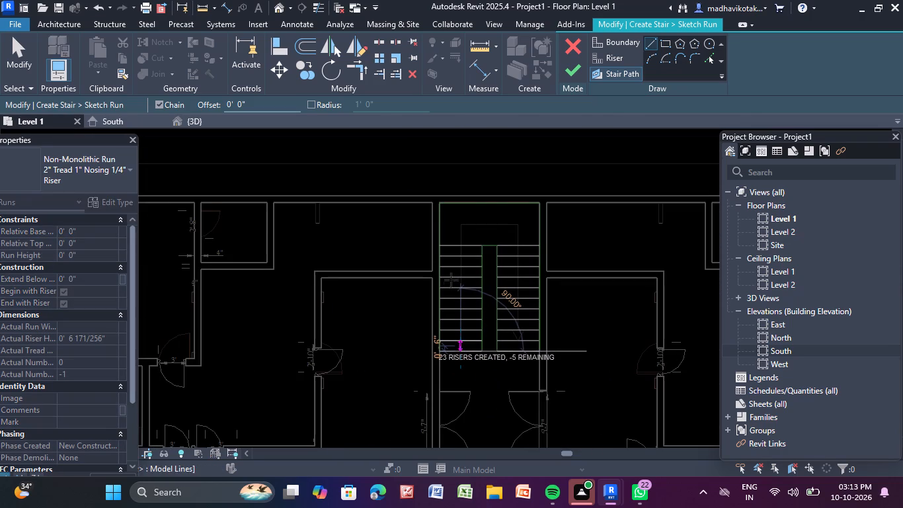
click(461, 225)
scroll(516, 222, up, 3)
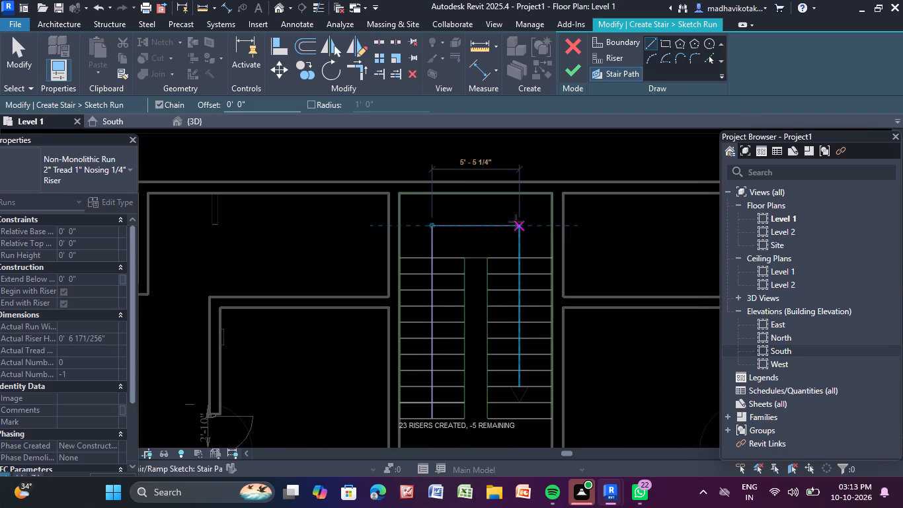
click(516, 222)
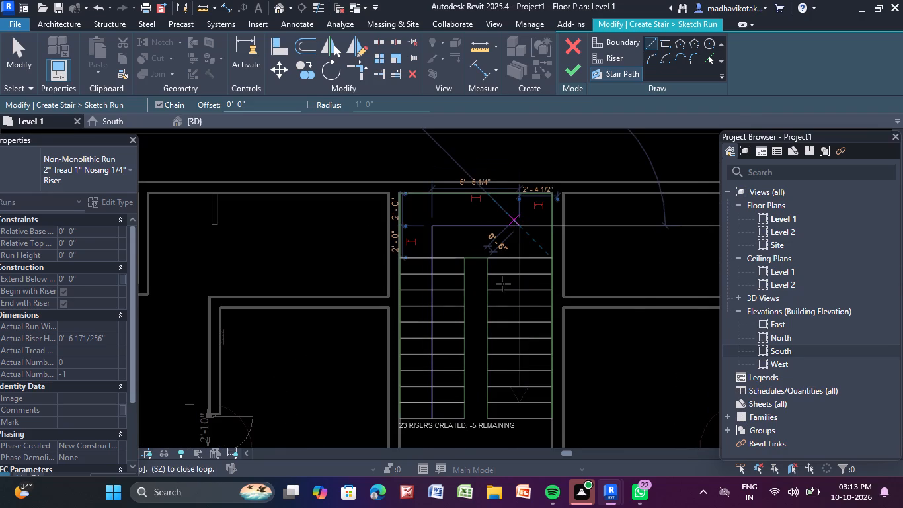
scroll(517, 300, down, 7)
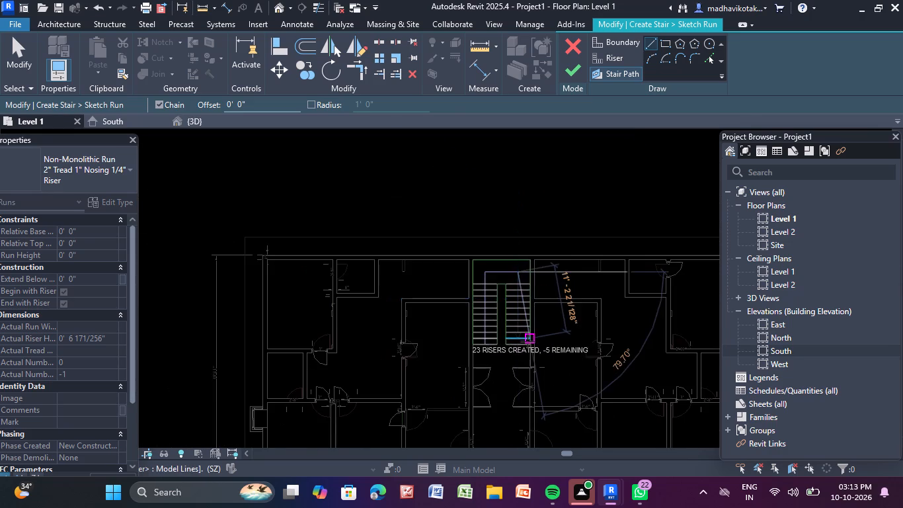
scroll(528, 341, up, 8)
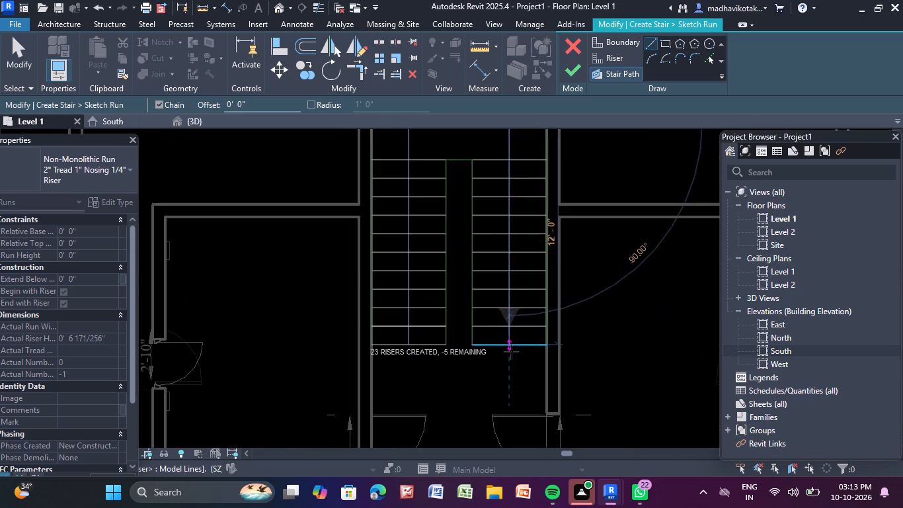
scroll(511, 352, up, 2)
click(514, 345)
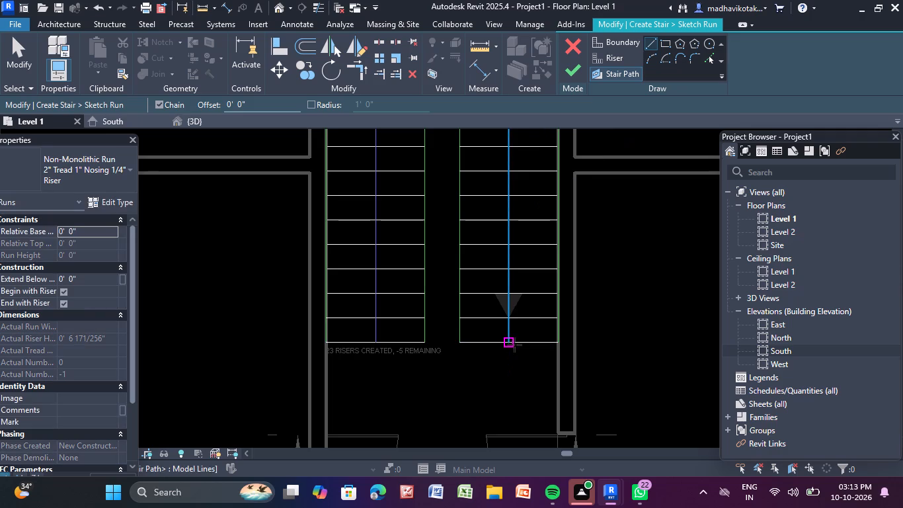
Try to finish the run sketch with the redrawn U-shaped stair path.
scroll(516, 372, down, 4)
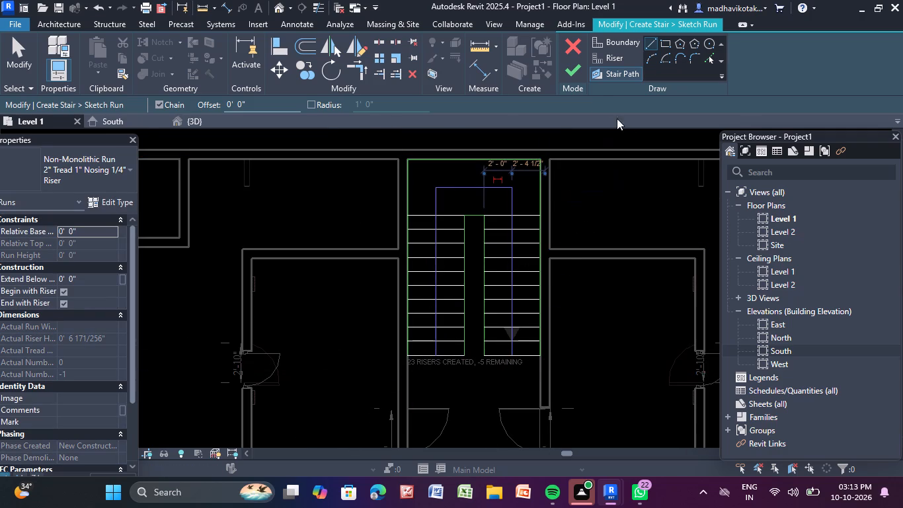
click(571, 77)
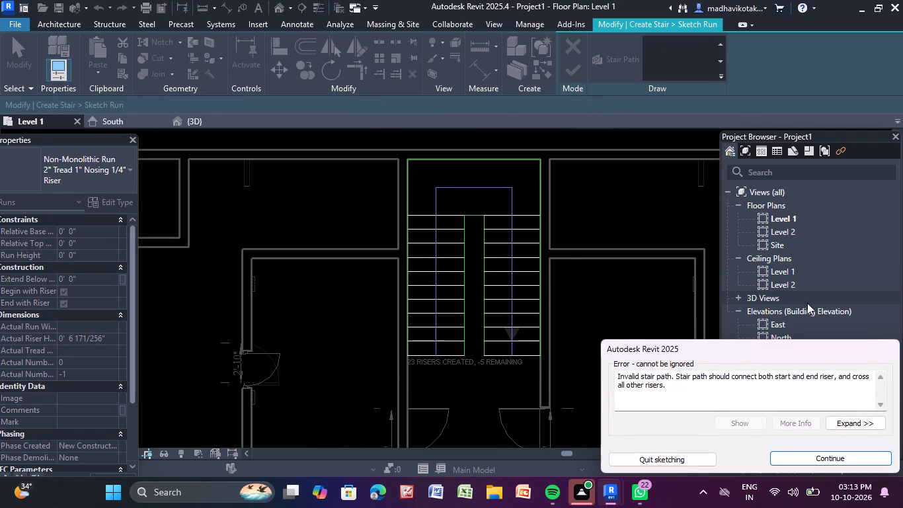
Examine the stair path across the landing, the upper risers and the lowest risers of both flights, and return to the sketch.
scroll(479, 218, up, 7)
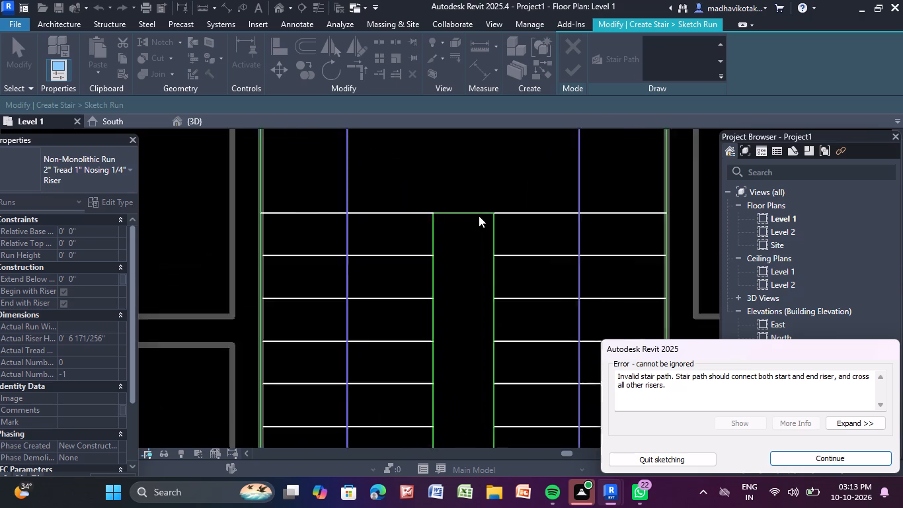
scroll(479, 216, up, 2)
scroll(403, 218, up, 3)
scroll(351, 242, down, 4)
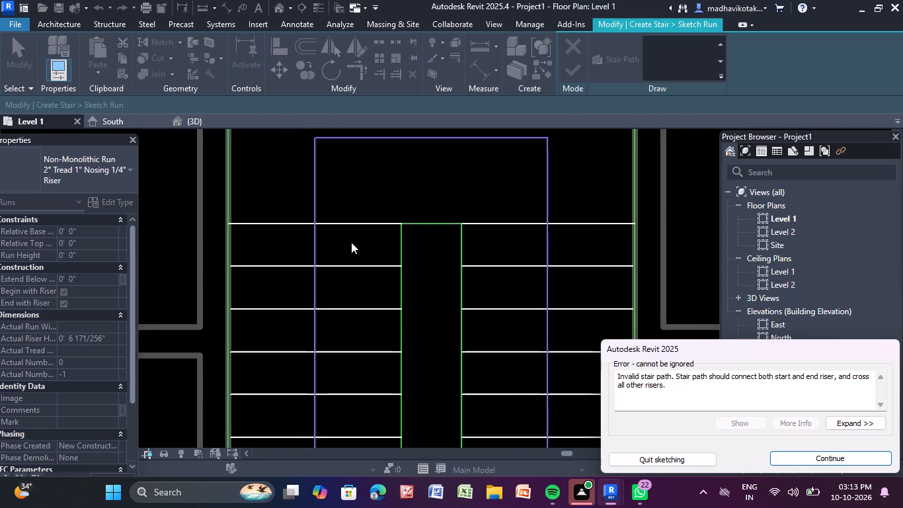
scroll(406, 234, down, 6)
scroll(456, 275, down, 2)
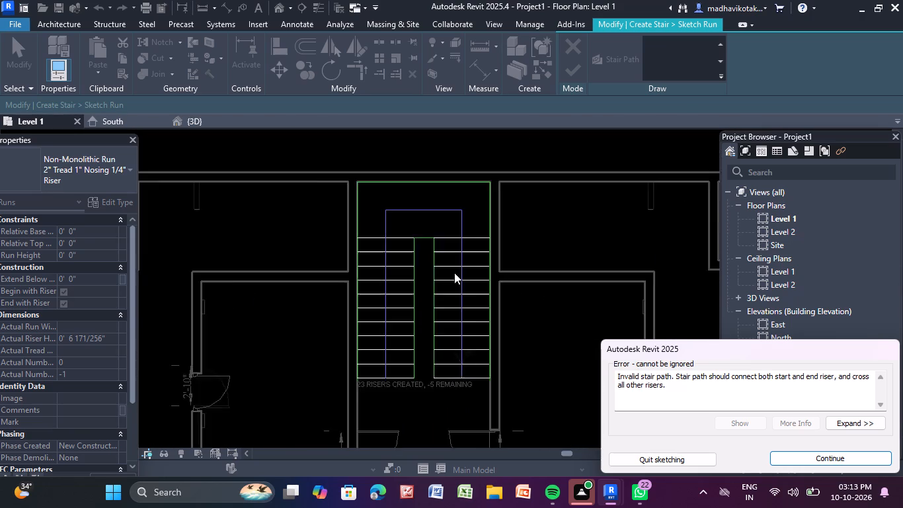
scroll(454, 273, down, 1)
scroll(457, 362, up, 6)
scroll(459, 364, down, 1)
scroll(459, 364, up, 2)
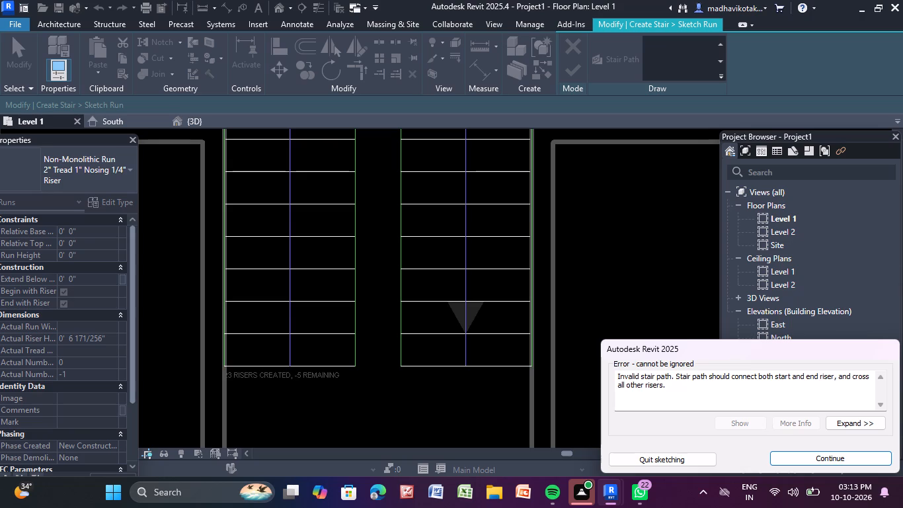
scroll(717, 406, down, 2)
click(824, 458)
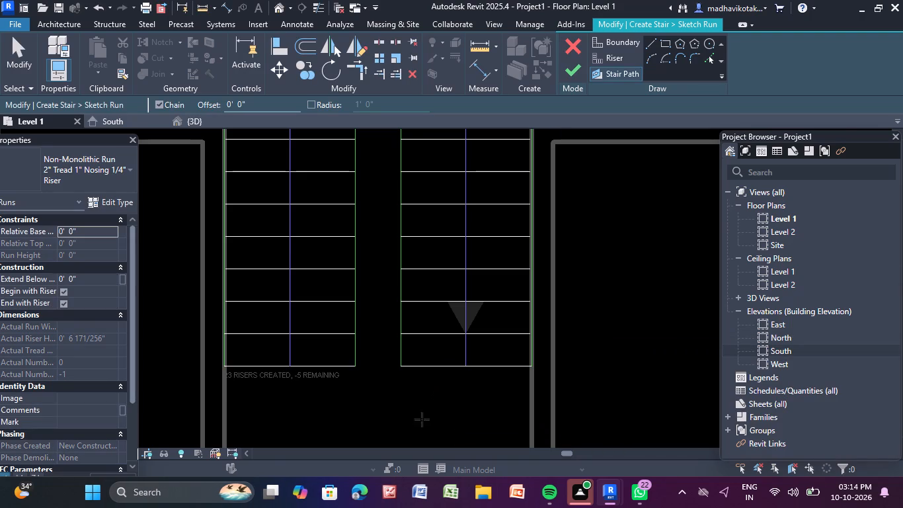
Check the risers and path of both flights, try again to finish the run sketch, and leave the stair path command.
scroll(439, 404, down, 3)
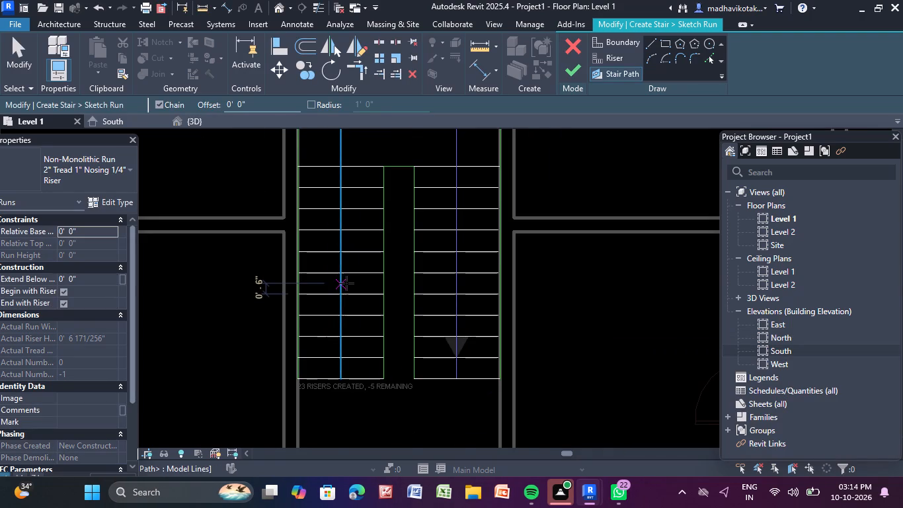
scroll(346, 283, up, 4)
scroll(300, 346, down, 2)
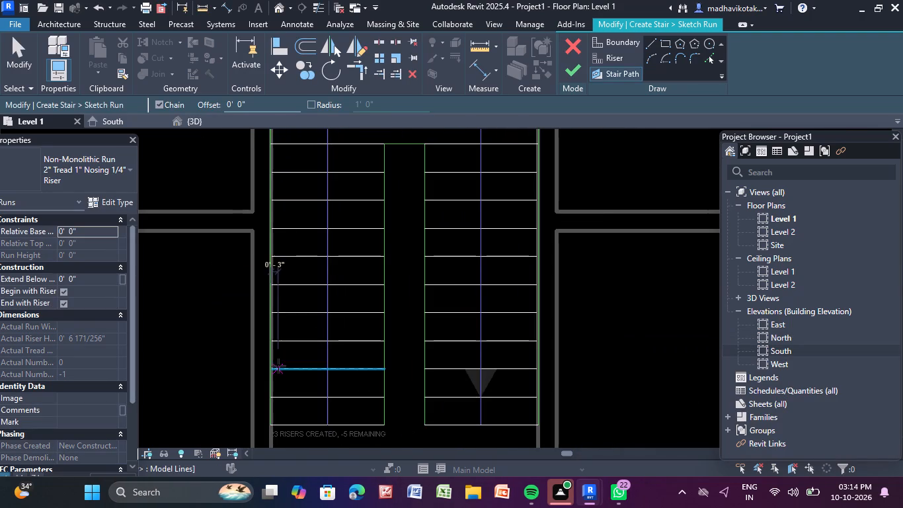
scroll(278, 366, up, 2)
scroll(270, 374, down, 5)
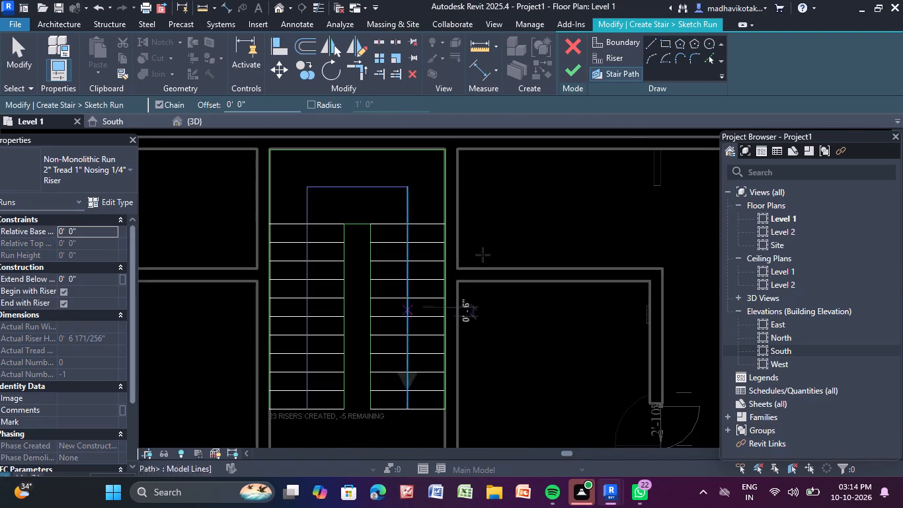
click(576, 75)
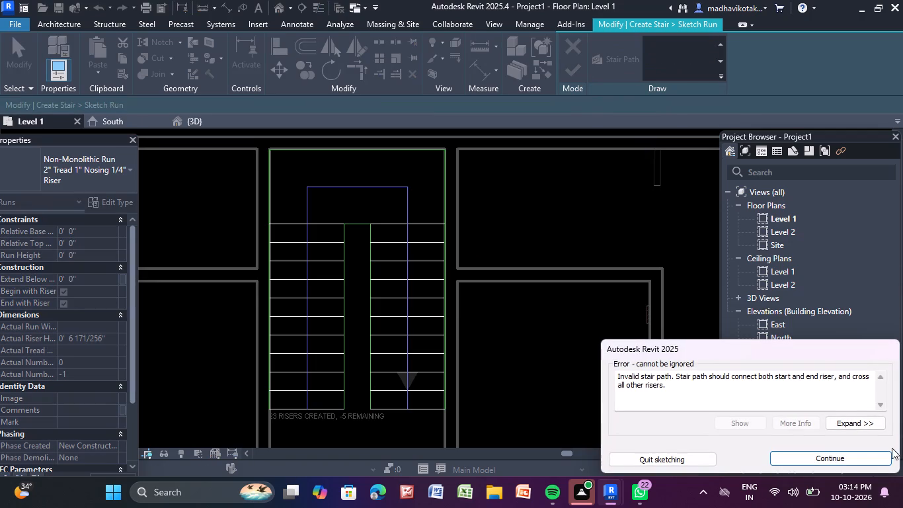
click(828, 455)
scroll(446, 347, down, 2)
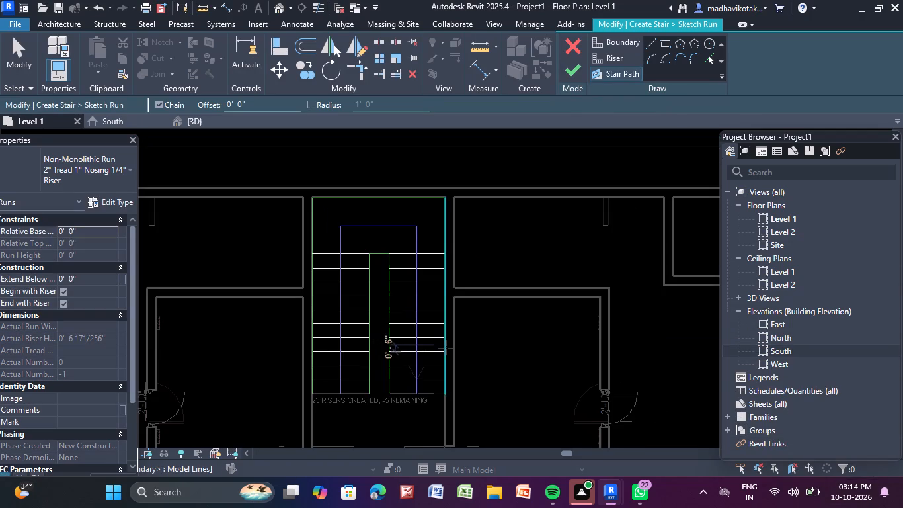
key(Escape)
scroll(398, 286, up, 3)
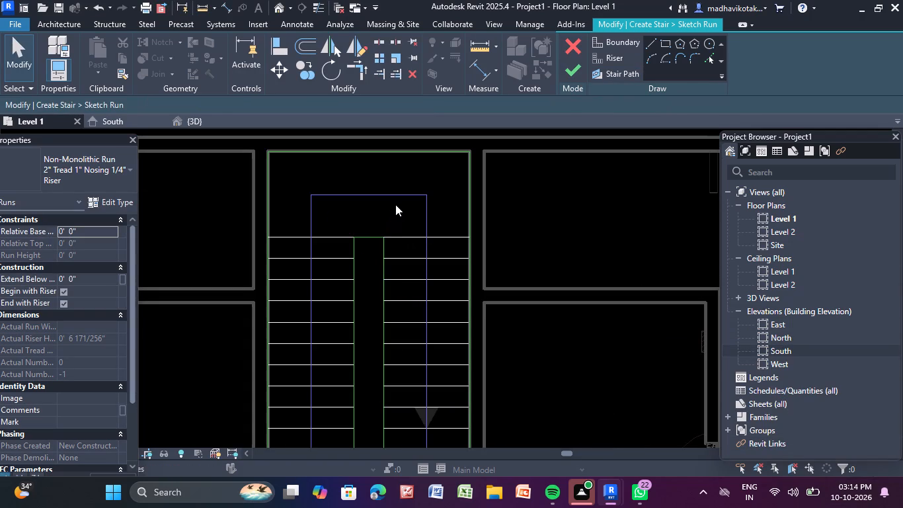
Delete the lowest riser of the west flight and the lowest riser of the east flight from the run sketch.
scroll(426, 232, up, 6)
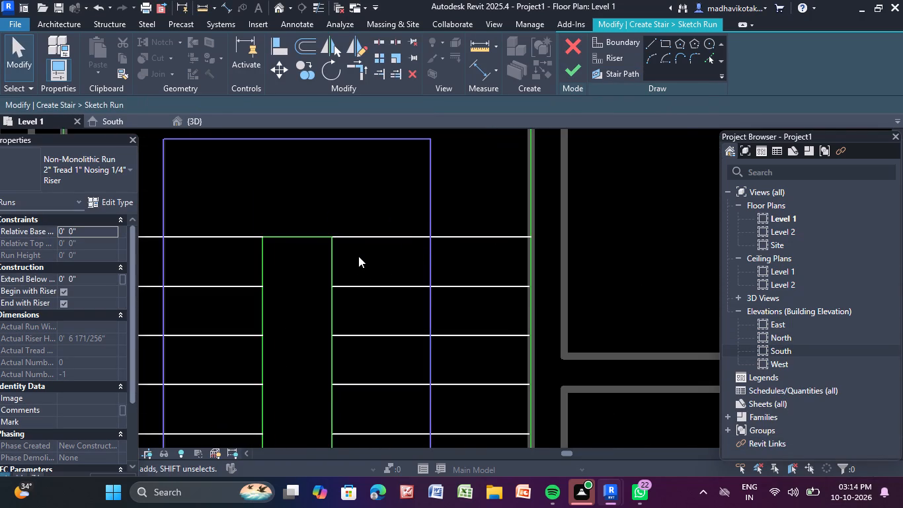
scroll(358, 255, down, 8)
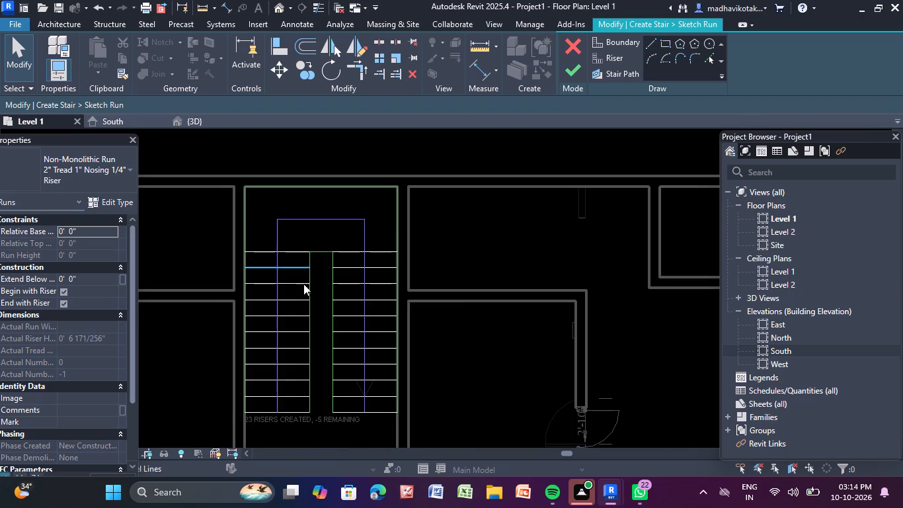
scroll(288, 409, up, 6)
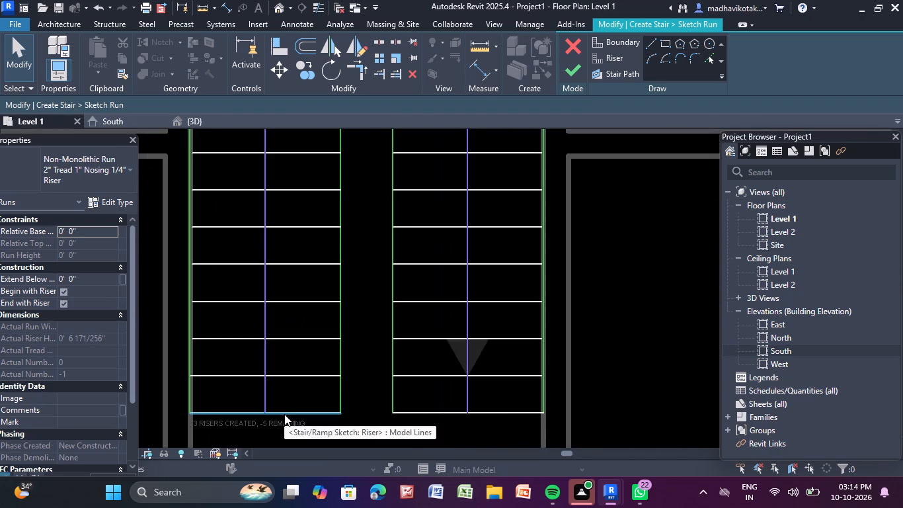
scroll(305, 390, down, 3)
scroll(292, 410, up, 3)
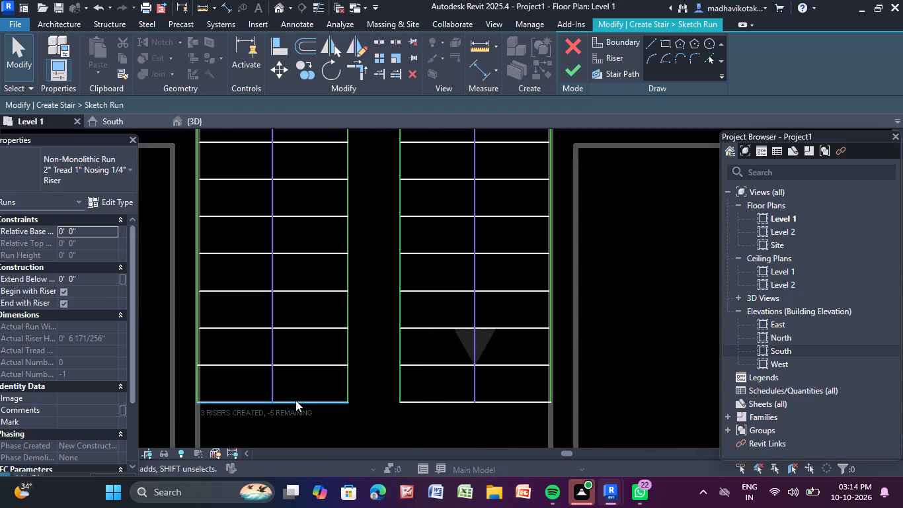
click(299, 401)
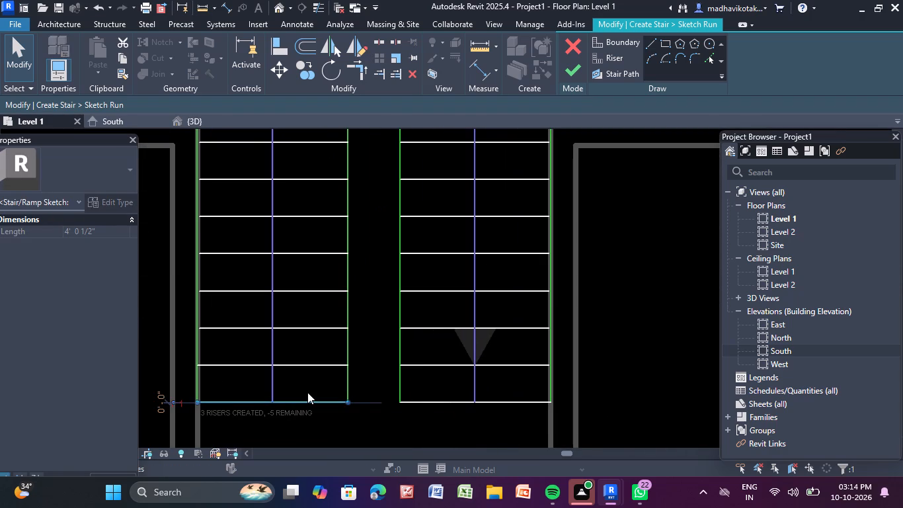
key(Delete)
scroll(308, 392, down, 1)
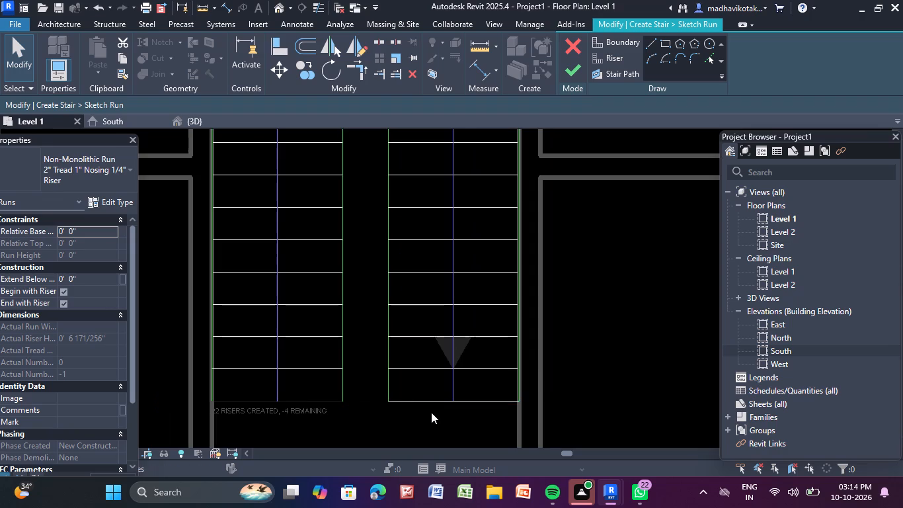
scroll(431, 412, up, 3)
click(424, 395)
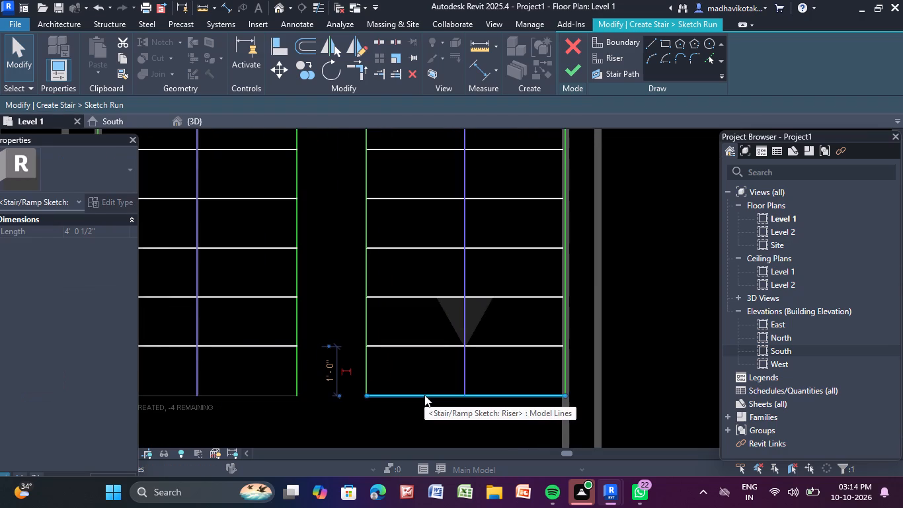
key(Delete)
Recreate the lowest risers of the east and west flights by picking the matching lines of the linked drawing, with 0'-0" offset.
click(615, 55)
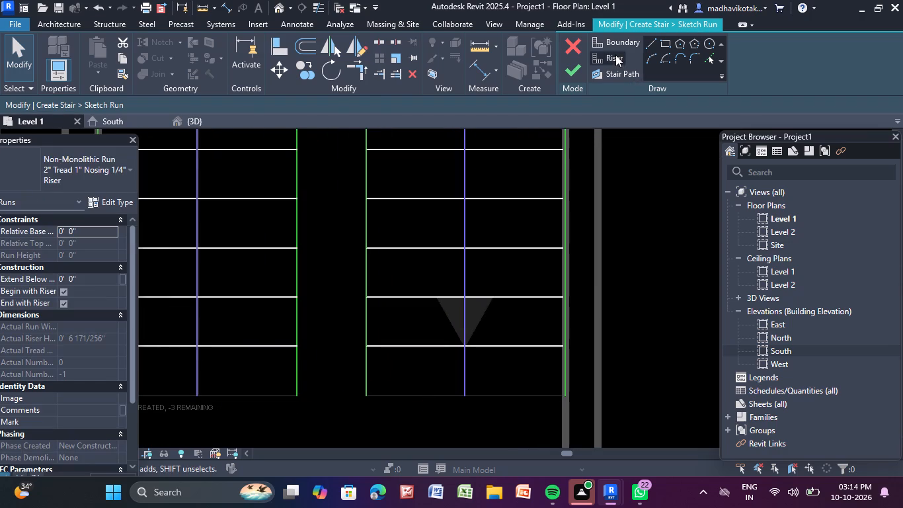
click(705, 57)
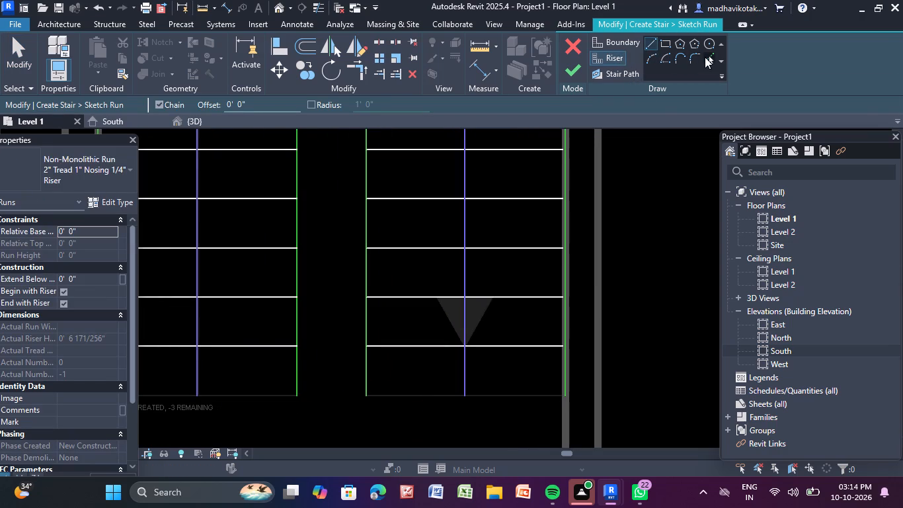
click(425, 400)
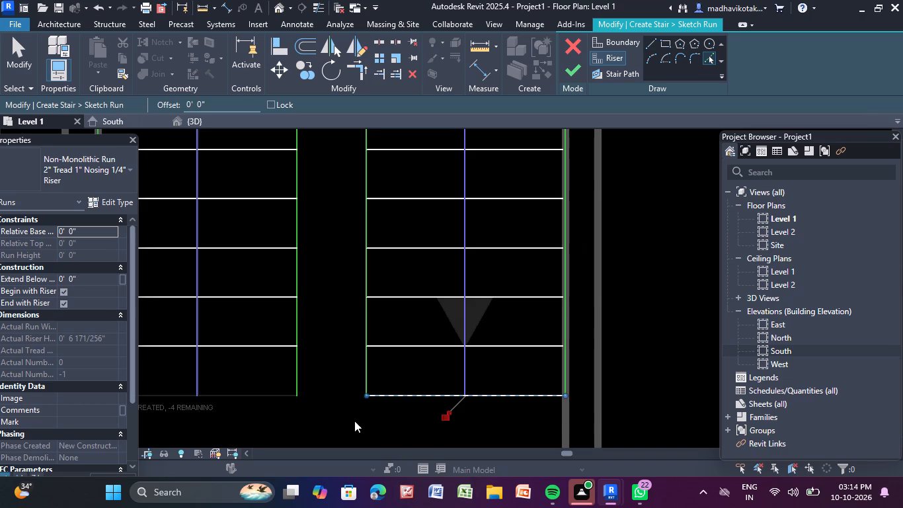
scroll(402, 382, down, 4)
scroll(278, 396, up, 3)
middle_click(278, 396)
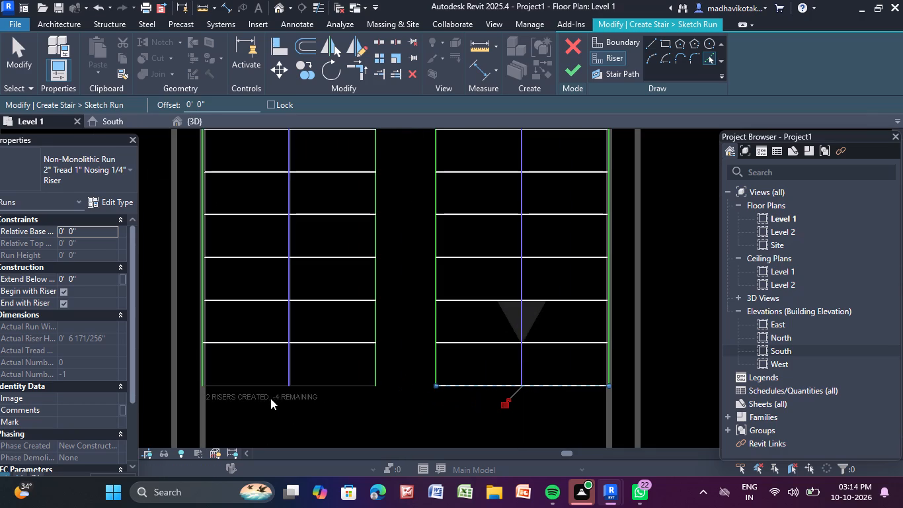
click(276, 383)
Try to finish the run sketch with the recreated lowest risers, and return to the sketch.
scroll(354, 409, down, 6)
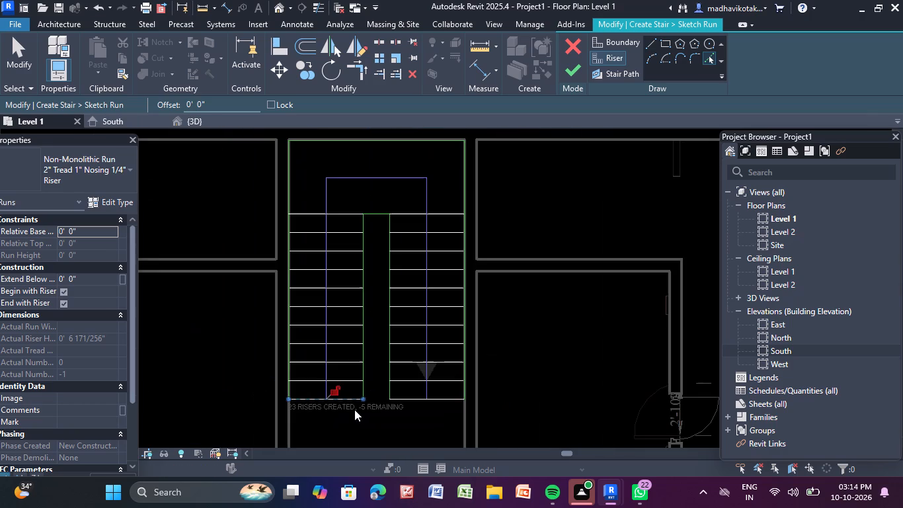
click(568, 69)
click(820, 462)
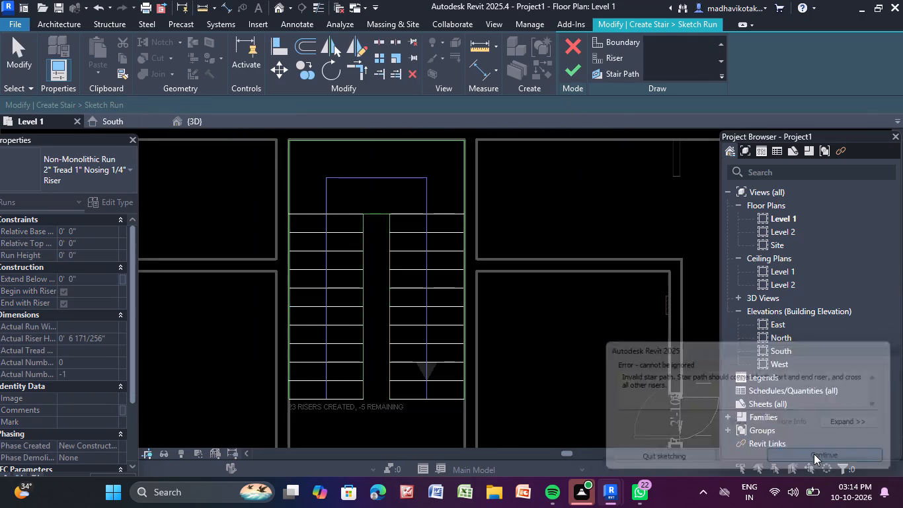
Examine the risers and stair path from the landing down to the lowest risers of both flights, and leave the riser command.
scroll(338, 235, up, 4)
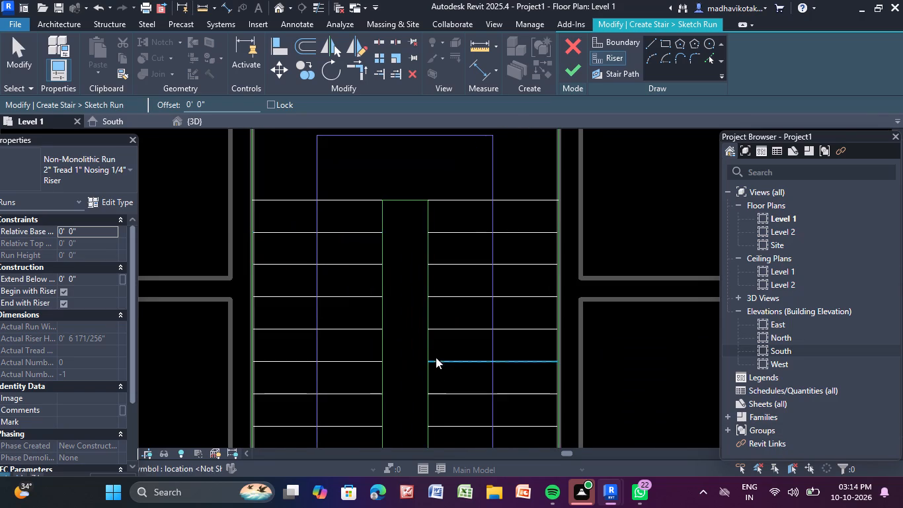
scroll(451, 343, down, 2)
scroll(385, 265, up, 6)
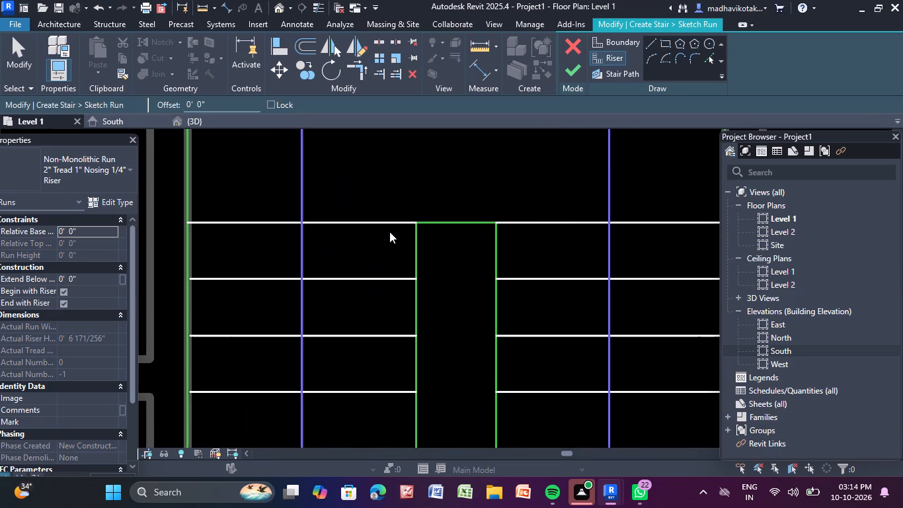
scroll(370, 257, down, 3)
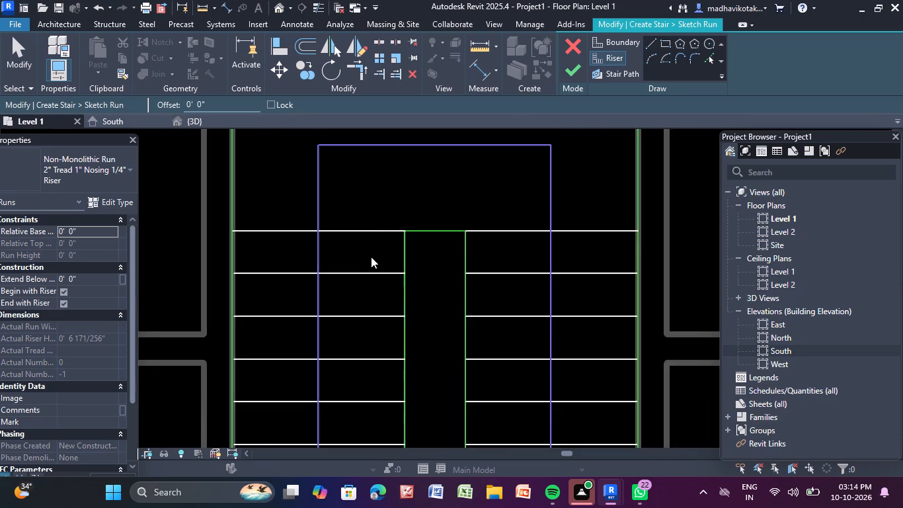
scroll(371, 257, down, 3)
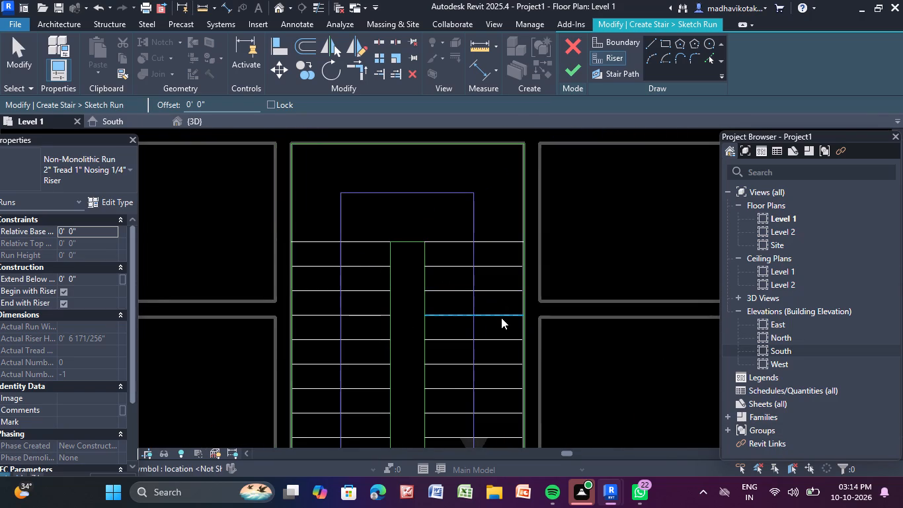
scroll(451, 296, down, 3)
scroll(478, 426, up, 4)
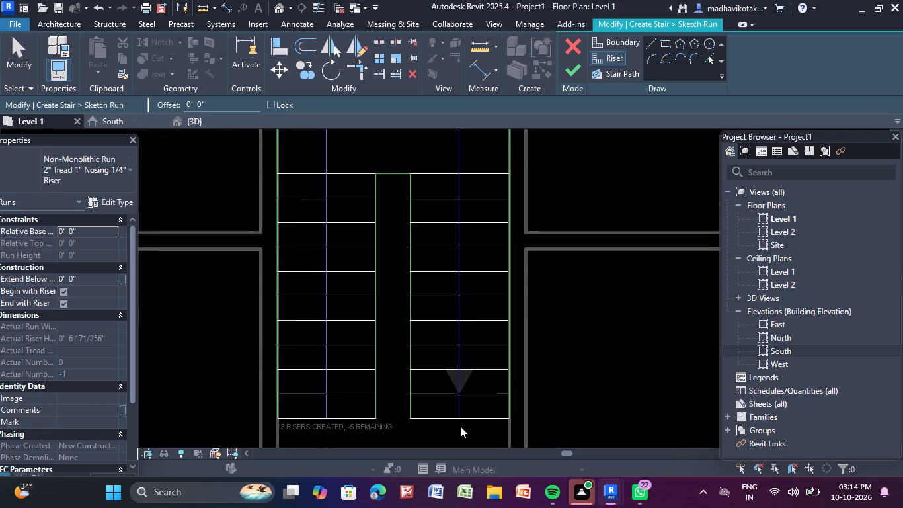
scroll(460, 426, up, 4)
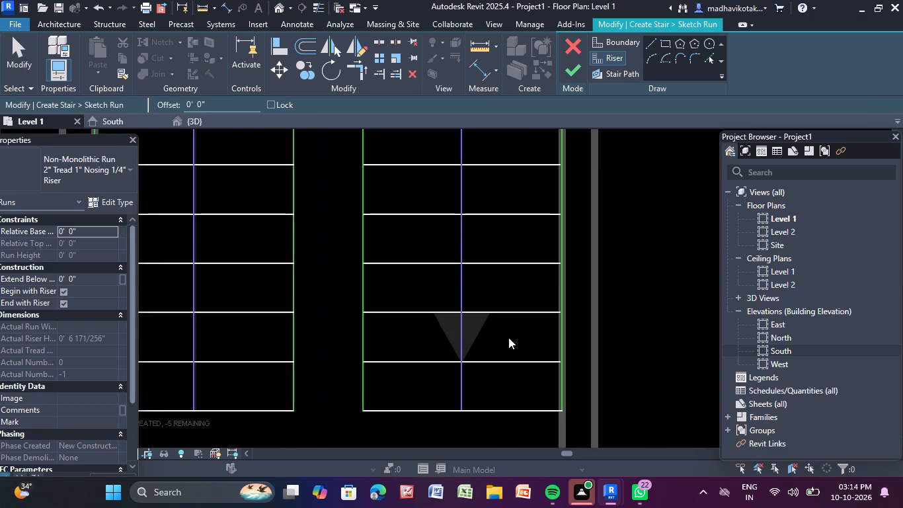
scroll(432, 413, down, 4)
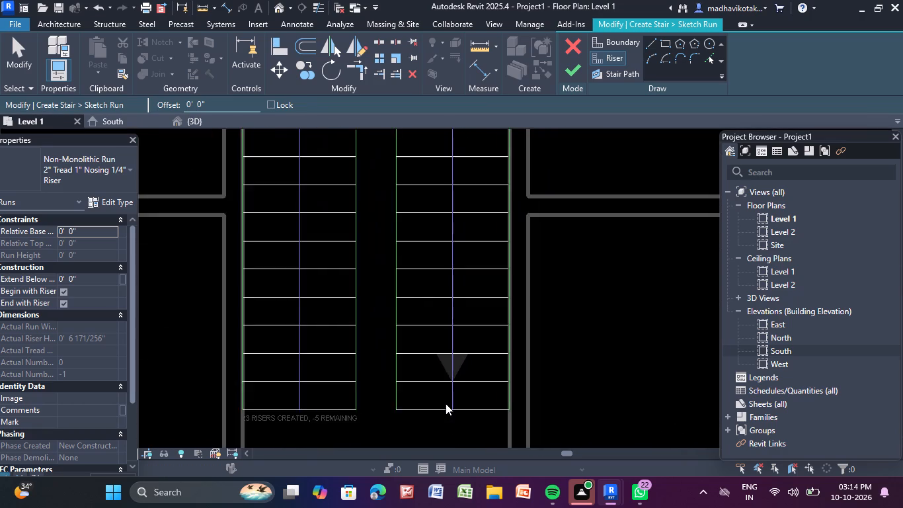
scroll(446, 403, down, 3)
key(Escape)
Delete all three stair path segments: the west flight, the landing and the east flight.
scroll(371, 257, up, 2)
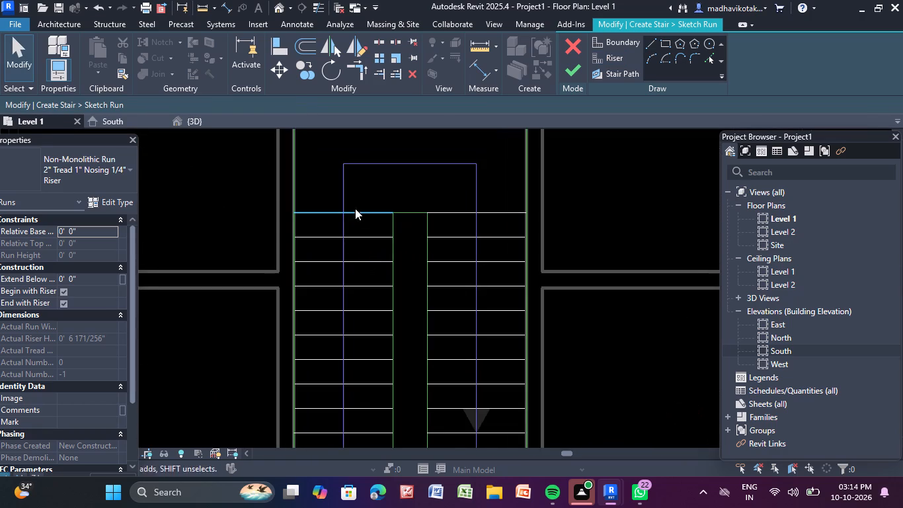
click(345, 196)
key(Delete)
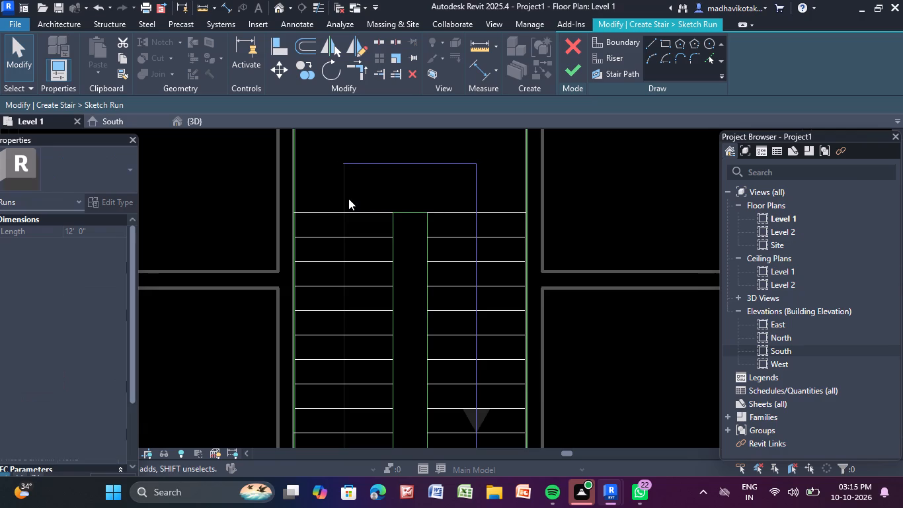
click(423, 159)
key(Delete)
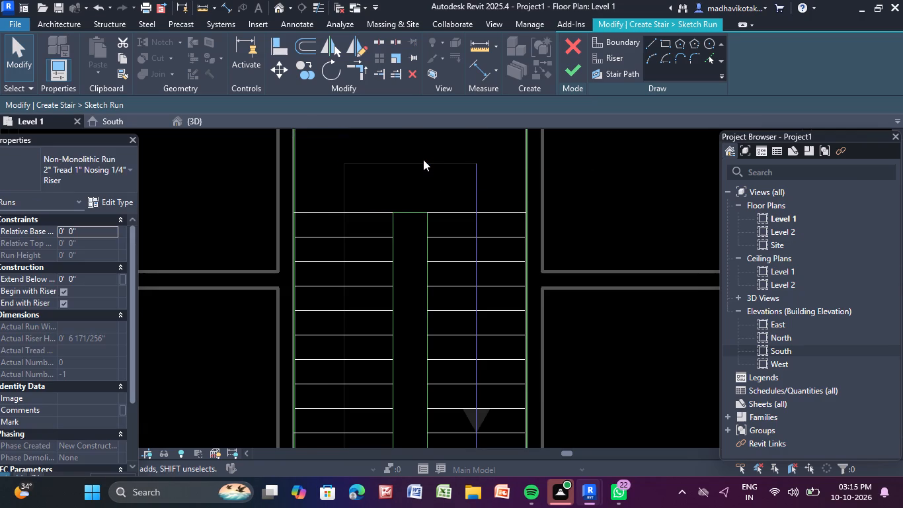
scroll(474, 160, up, 3)
click(474, 204)
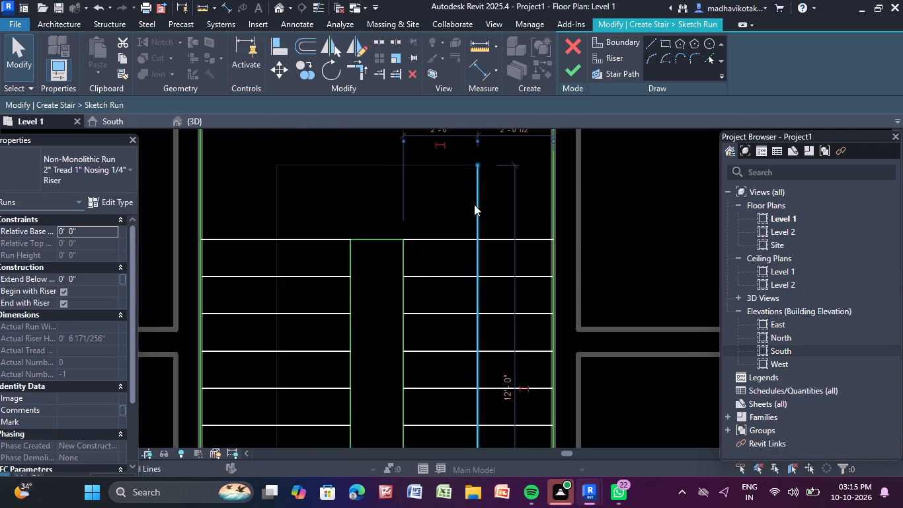
key(Delete)
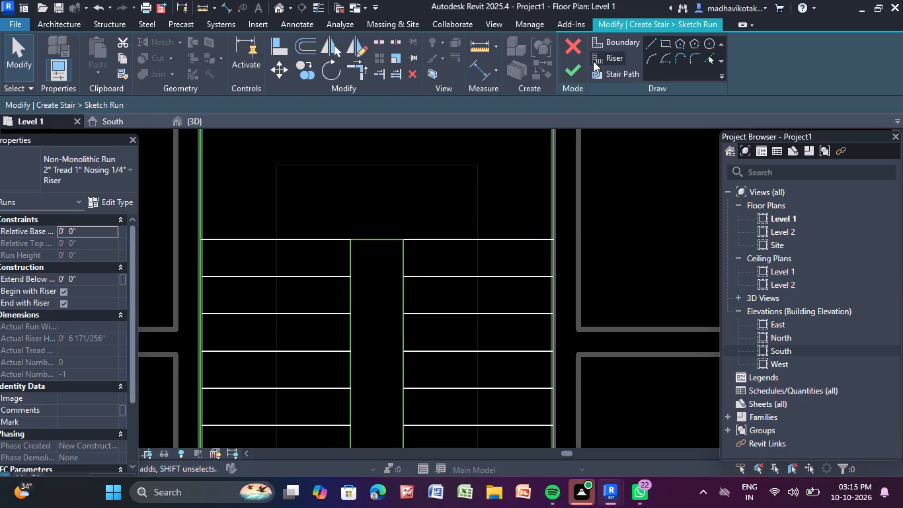
Recreate the U-shaped stair path by picking the linked drawing's lines along the west flight, across the landing and down the east flight.
click(611, 68)
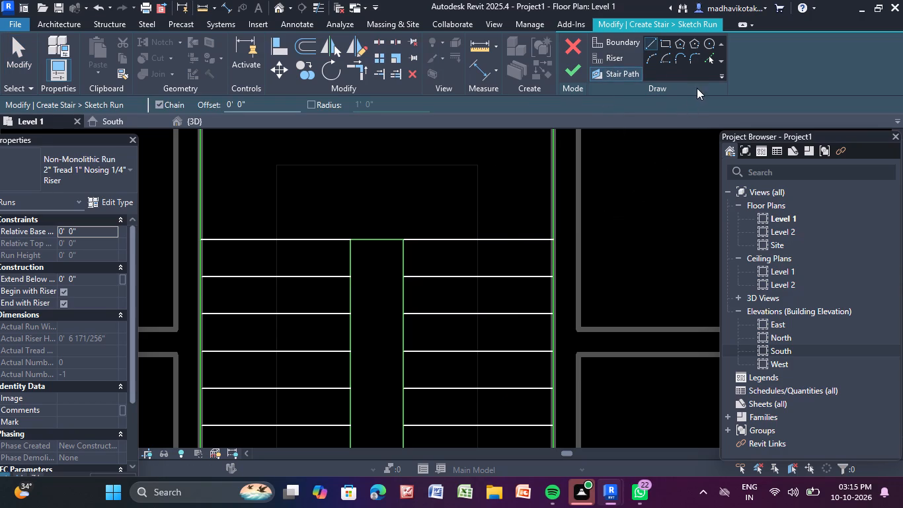
click(706, 54)
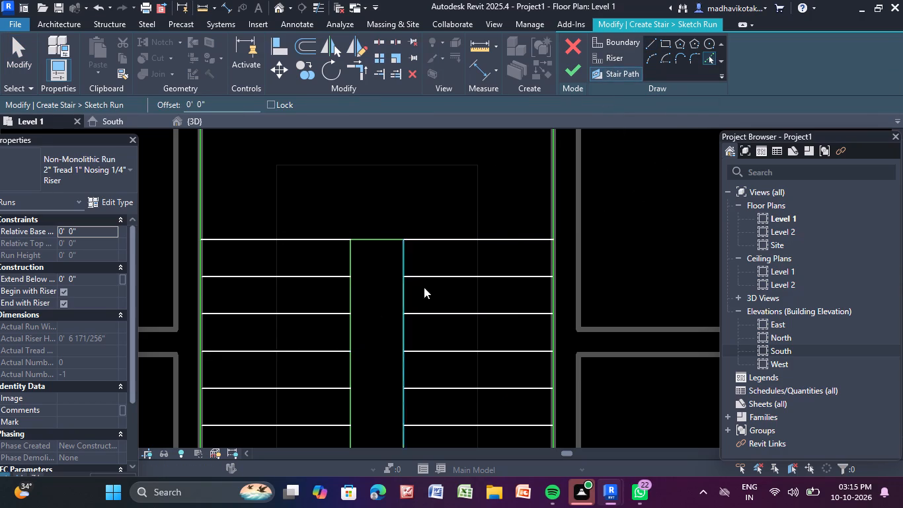
scroll(461, 243, down, 8)
scroll(406, 380, up, 3)
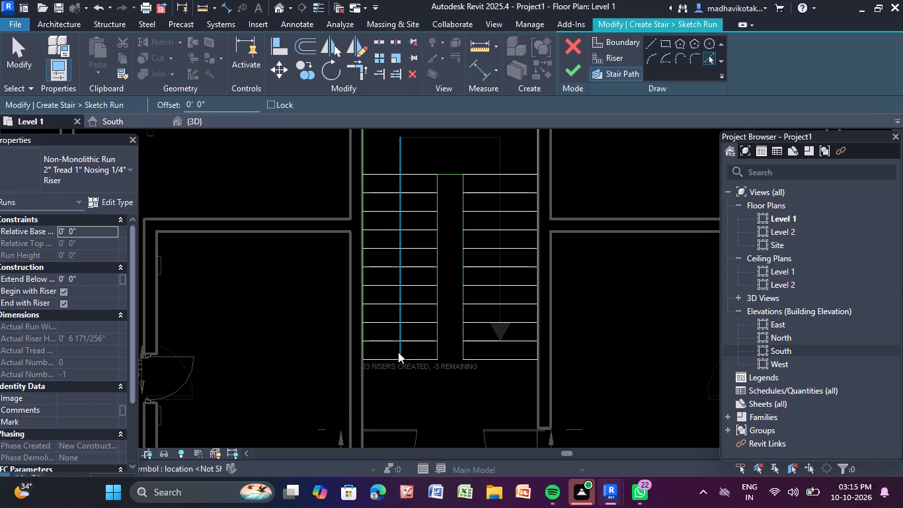
click(399, 352)
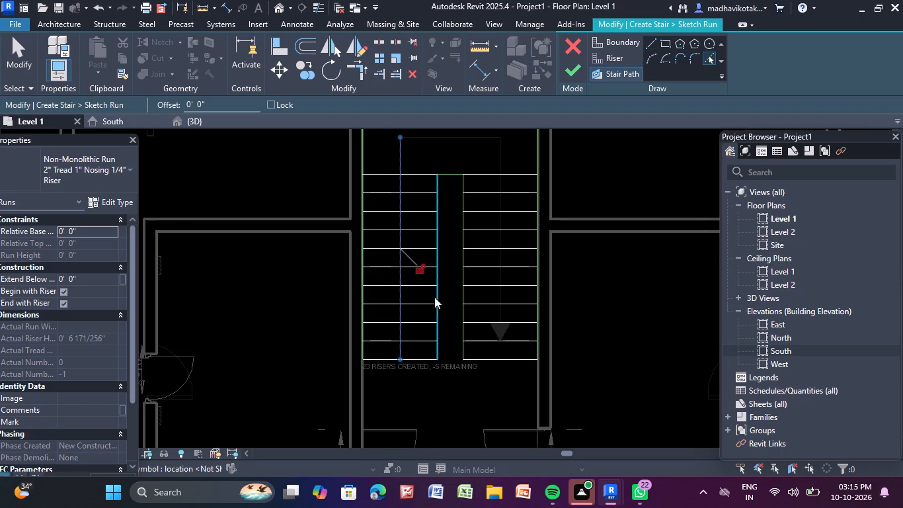
scroll(434, 297, down, 1)
scroll(498, 130, down, 1)
scroll(508, 128, up, 5)
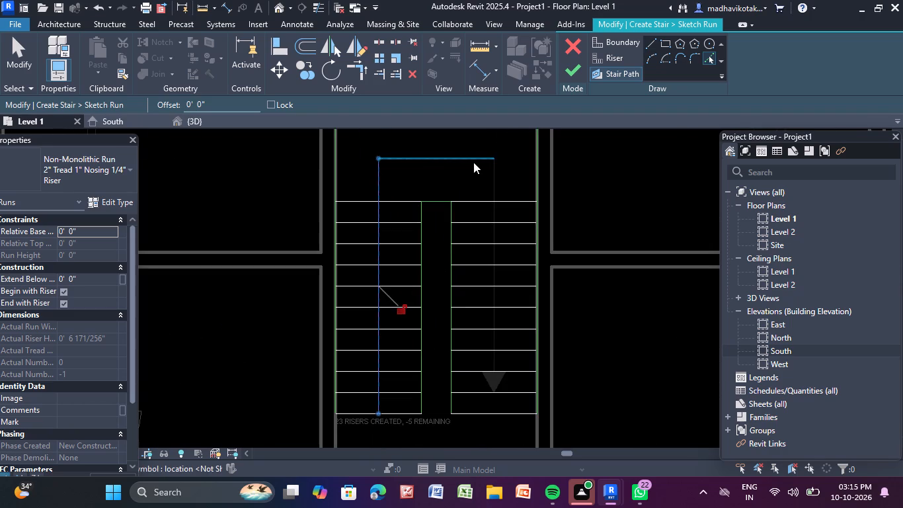
click(473, 162)
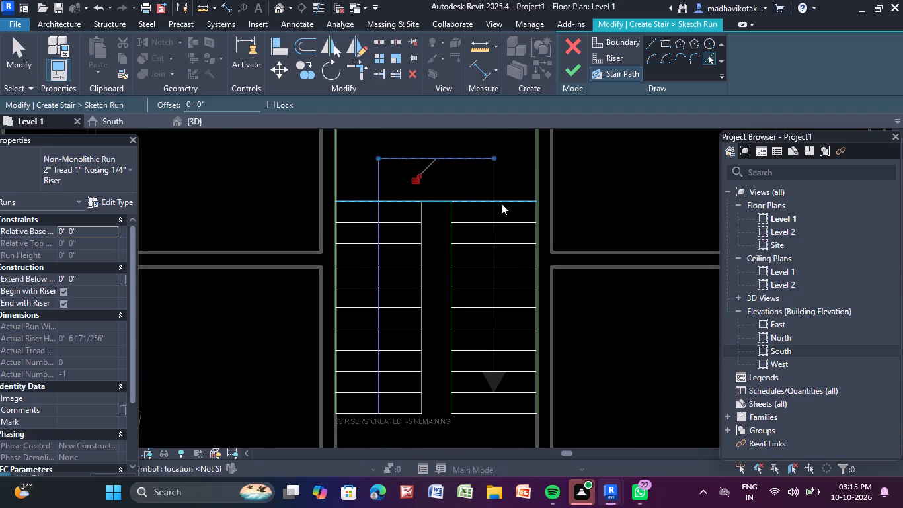
click(494, 190)
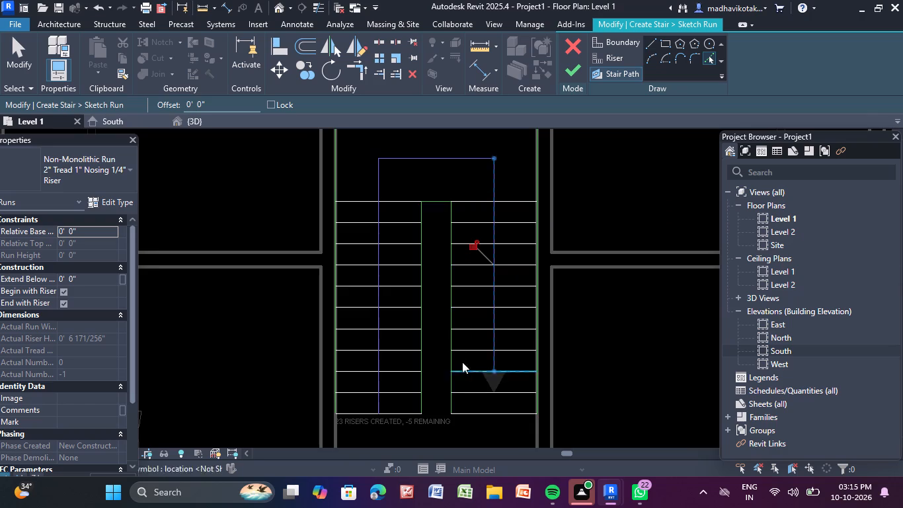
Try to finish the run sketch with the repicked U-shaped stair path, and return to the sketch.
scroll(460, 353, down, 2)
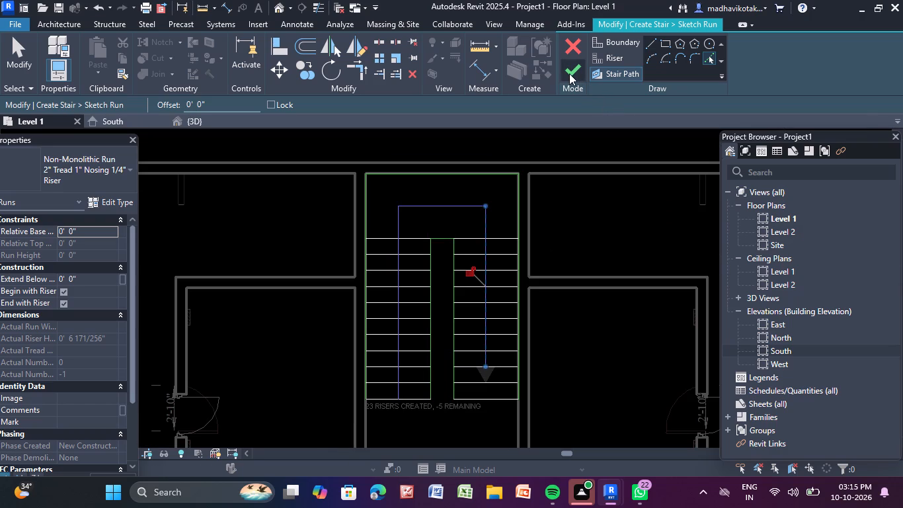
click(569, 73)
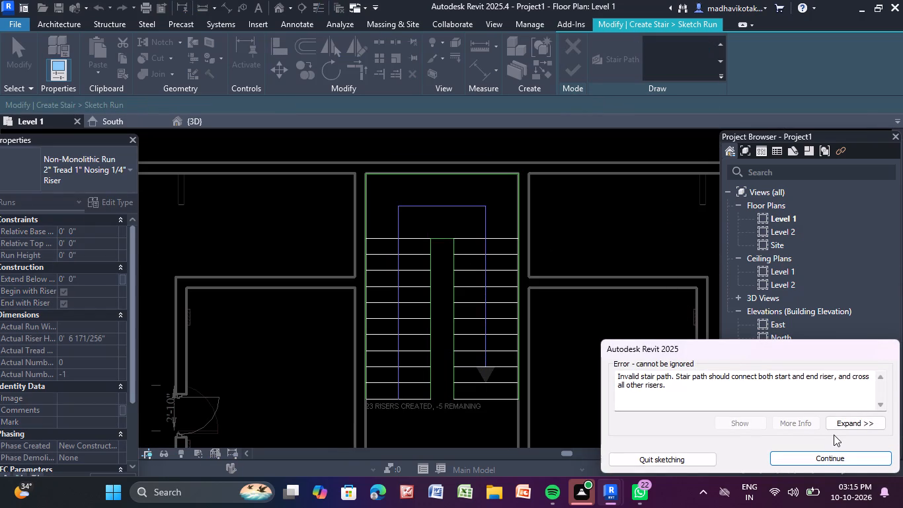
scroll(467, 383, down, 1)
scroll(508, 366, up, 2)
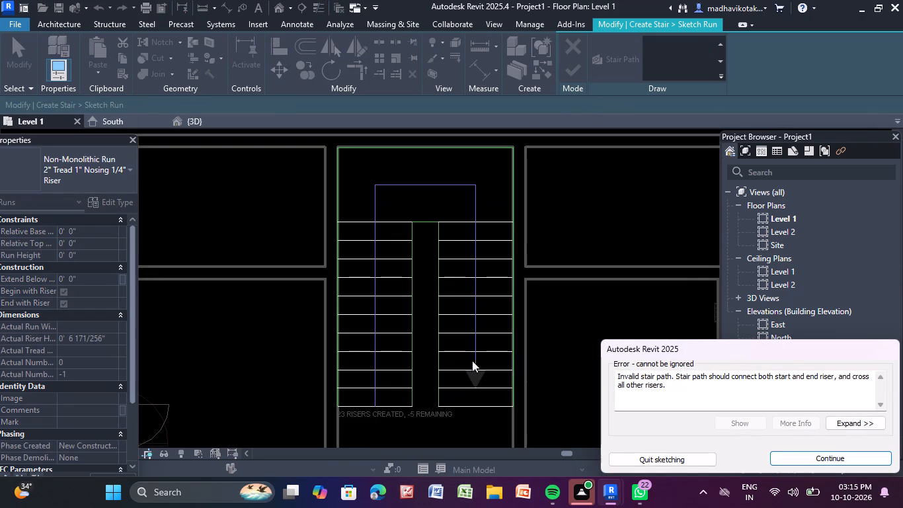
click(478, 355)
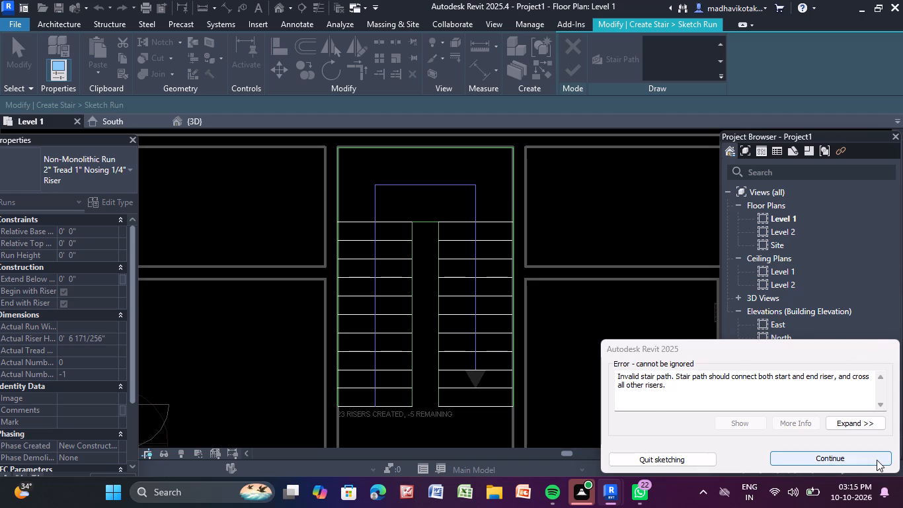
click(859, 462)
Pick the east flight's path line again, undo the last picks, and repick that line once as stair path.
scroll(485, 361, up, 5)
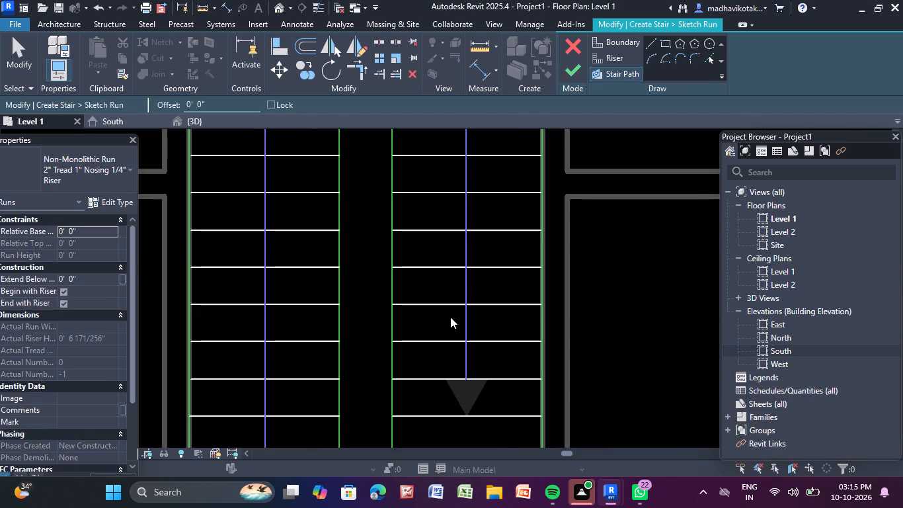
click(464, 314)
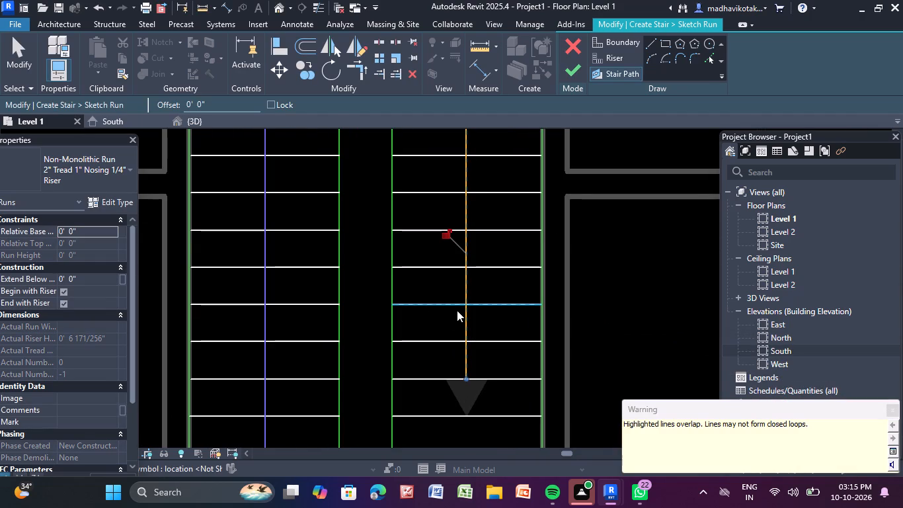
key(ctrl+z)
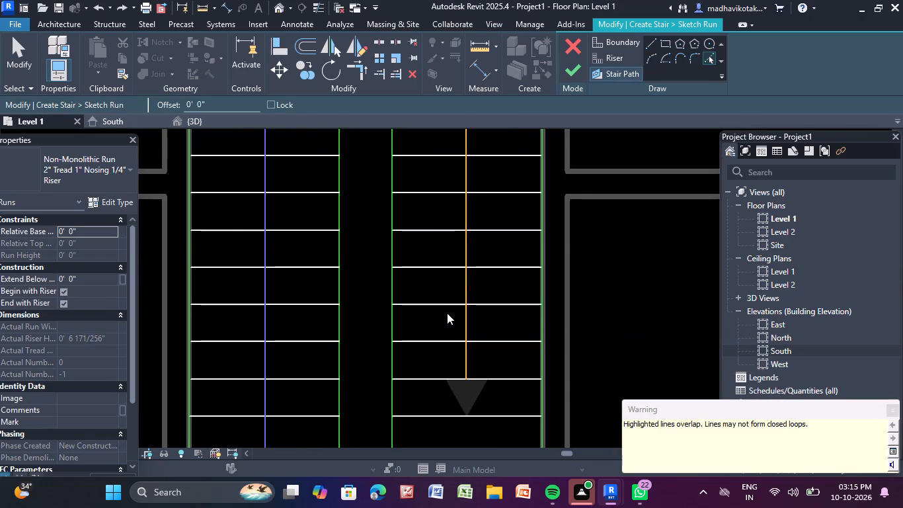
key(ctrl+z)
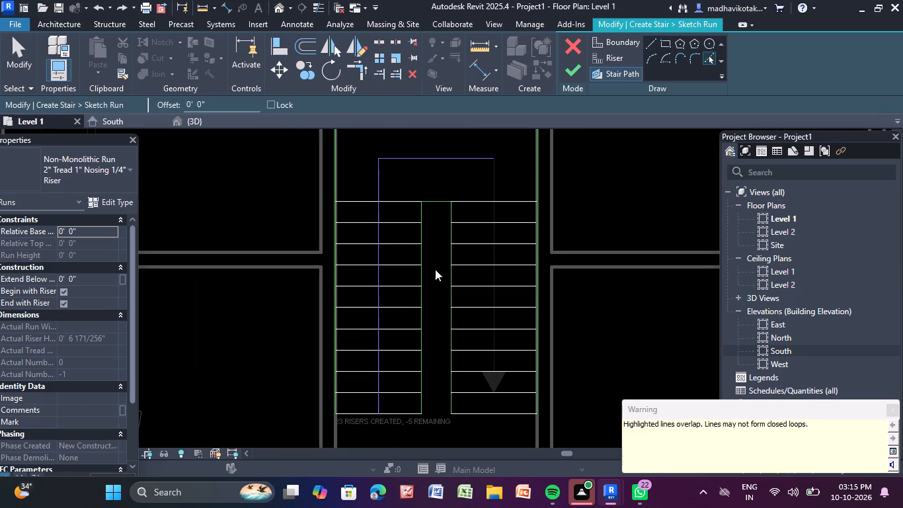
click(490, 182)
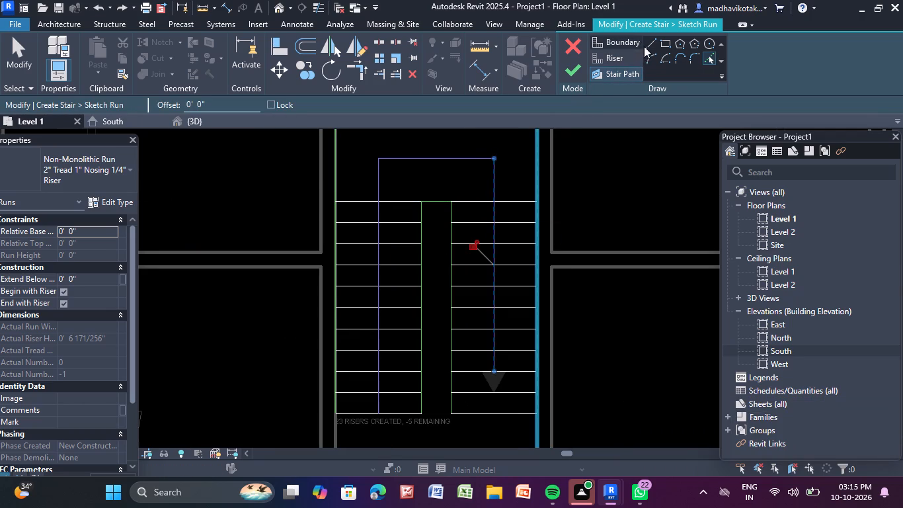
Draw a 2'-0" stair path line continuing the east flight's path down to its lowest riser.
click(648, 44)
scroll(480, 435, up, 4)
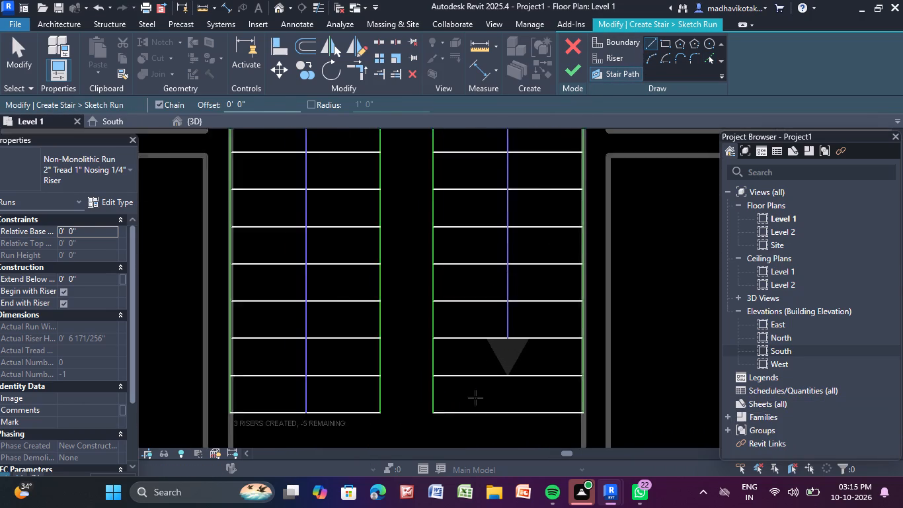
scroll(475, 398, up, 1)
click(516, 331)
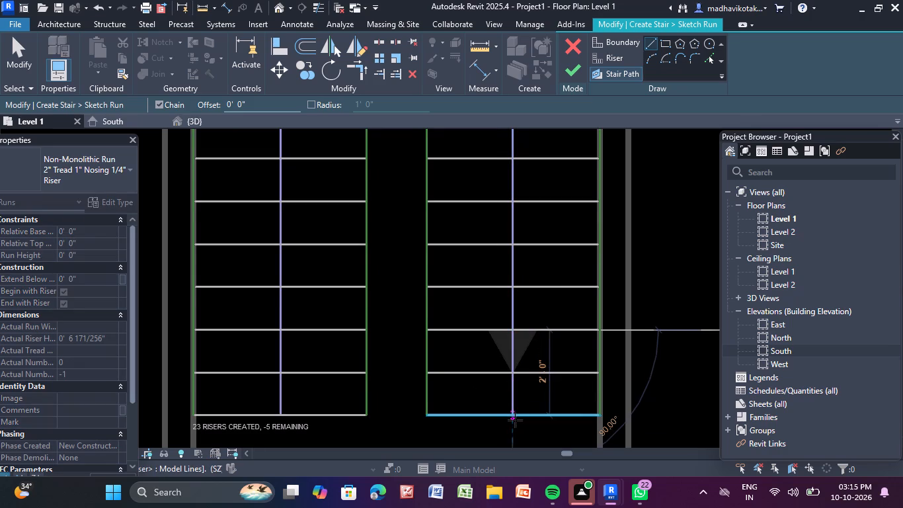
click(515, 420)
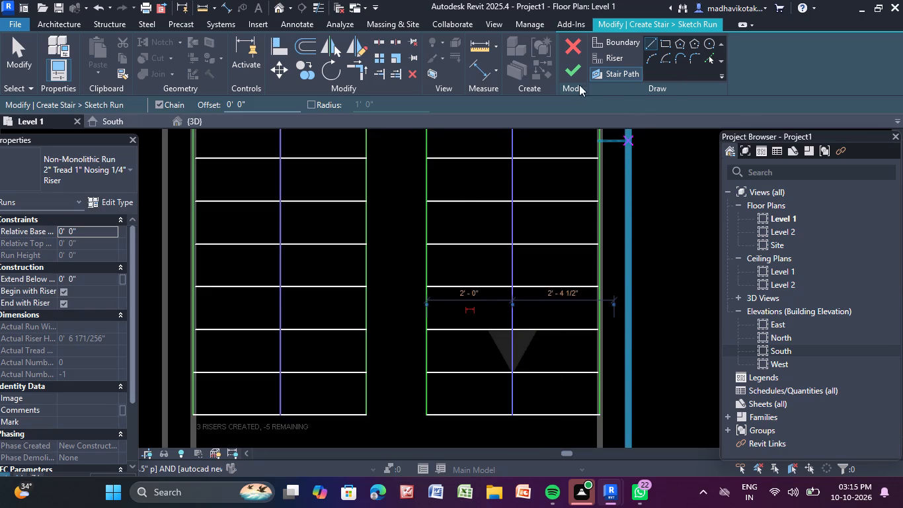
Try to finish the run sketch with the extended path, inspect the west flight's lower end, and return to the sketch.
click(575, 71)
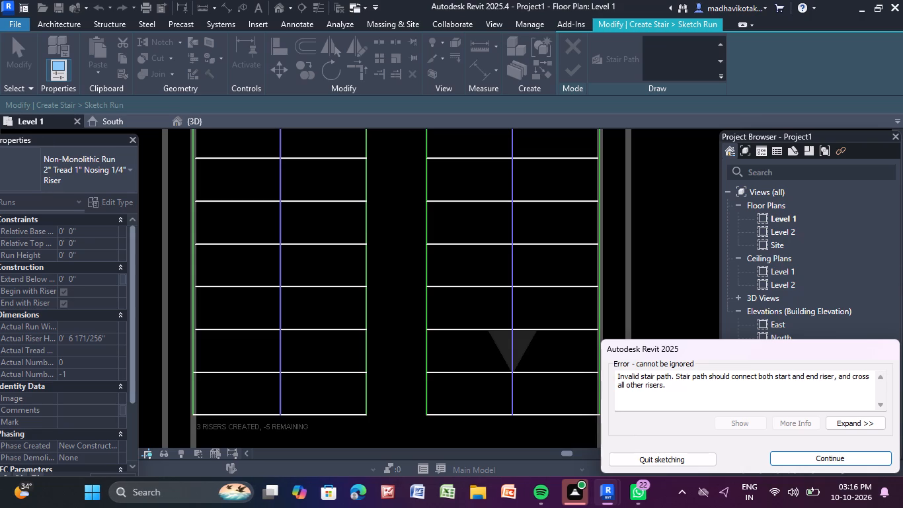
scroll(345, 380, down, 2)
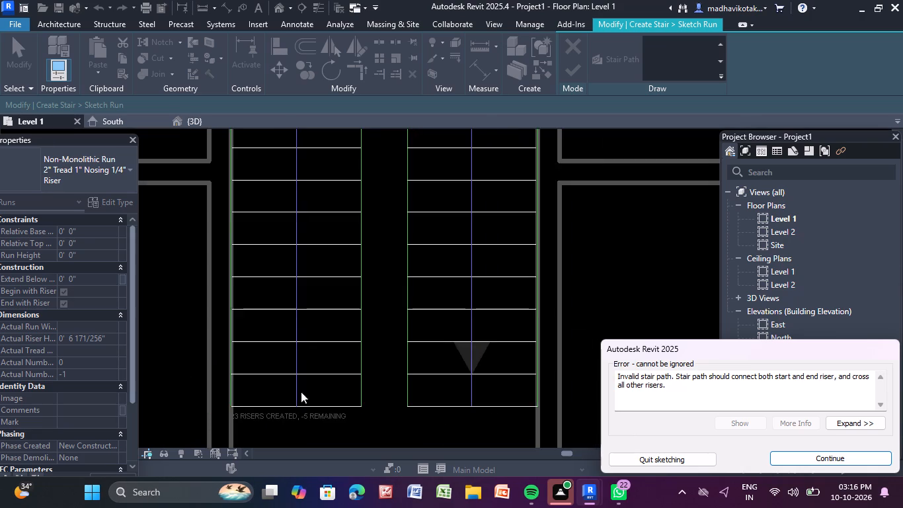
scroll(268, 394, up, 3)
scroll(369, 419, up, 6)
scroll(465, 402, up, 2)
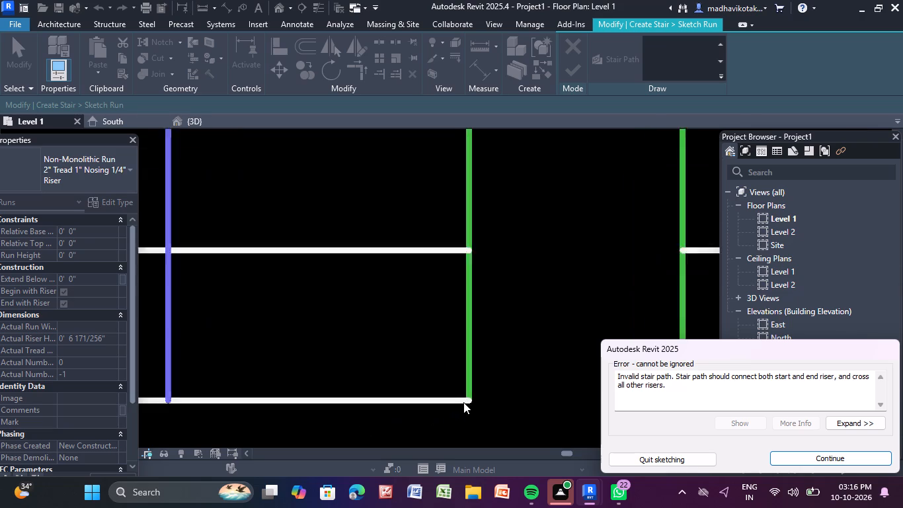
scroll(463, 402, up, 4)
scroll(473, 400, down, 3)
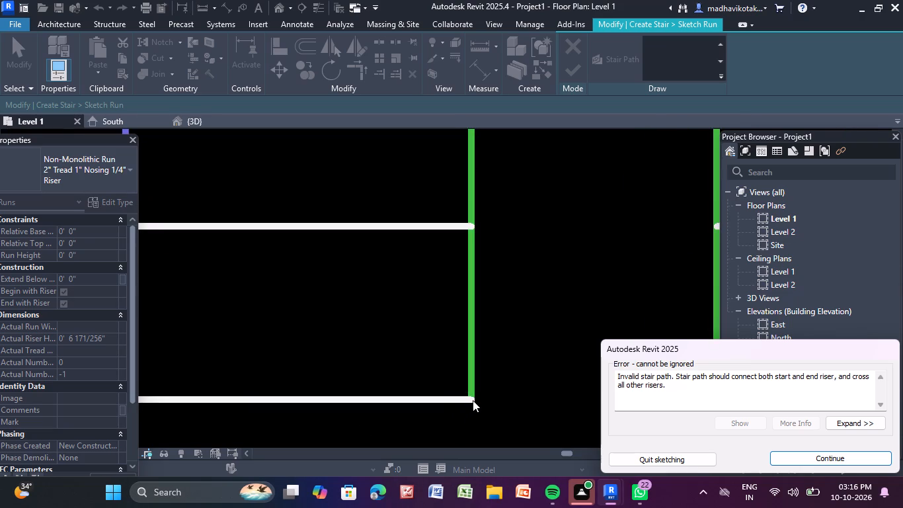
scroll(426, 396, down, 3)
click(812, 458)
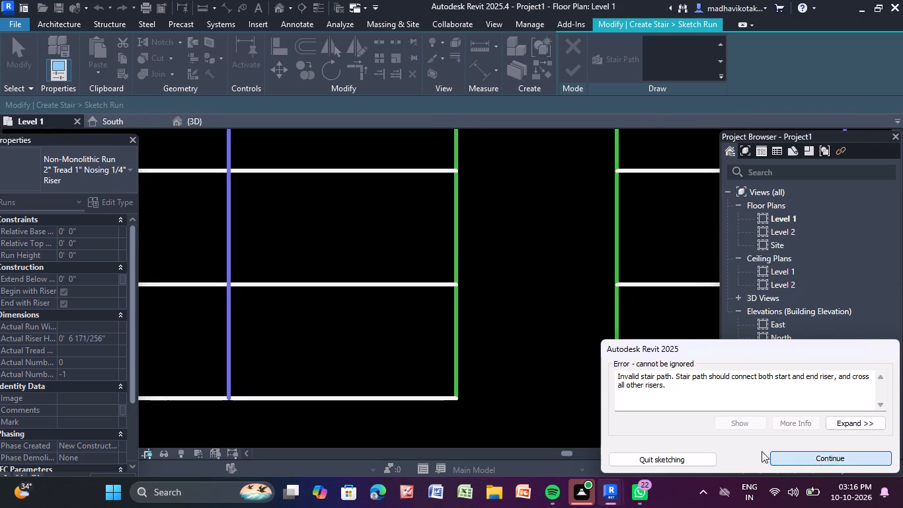
Delete all stair path segments: the west flight, the east flight, the landing and the short extension at the east flight's lower end.
scroll(299, 341, down, 3)
scroll(213, 391, up, 3)
scroll(315, 383, up, 3)
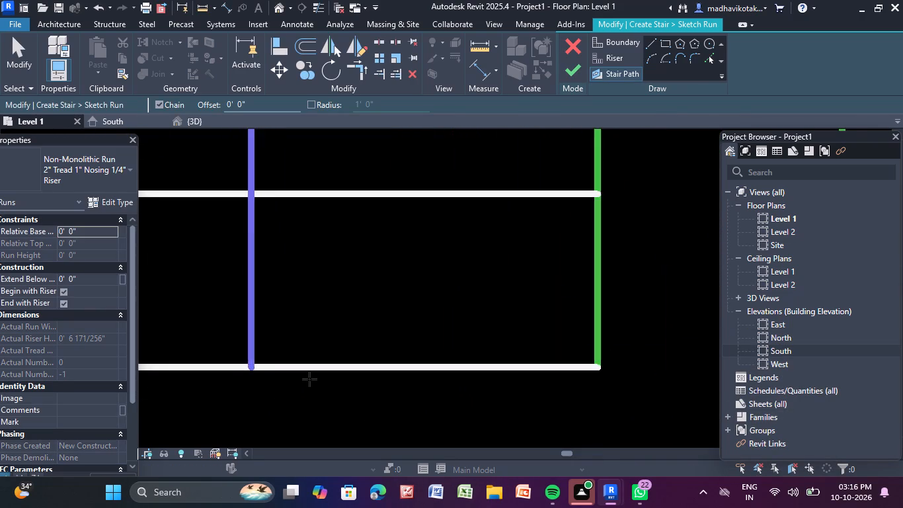
scroll(274, 376, up, 8)
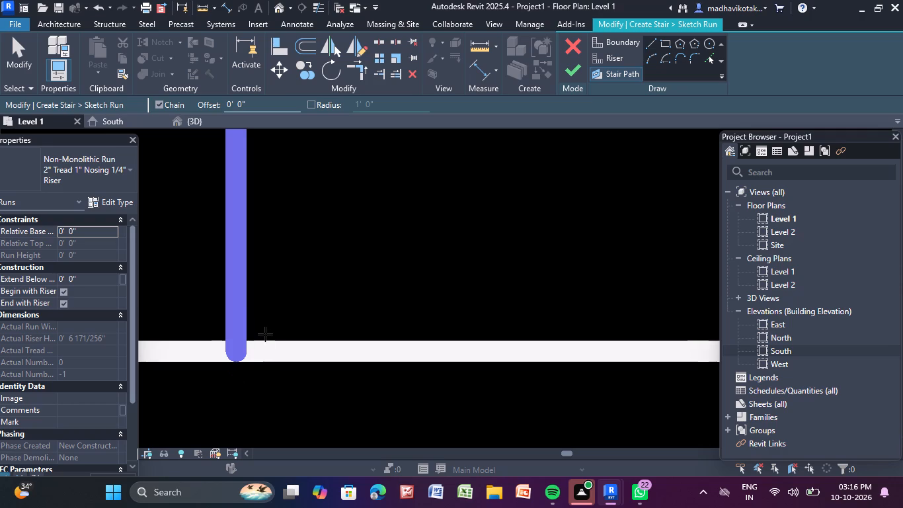
key(Escape)
click(245, 310)
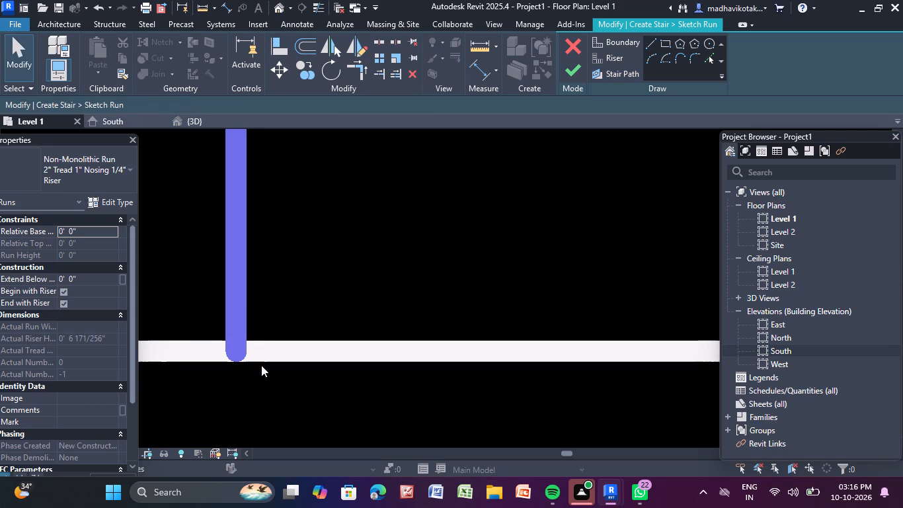
scroll(271, 402, down, 20)
scroll(271, 402, down, 1)
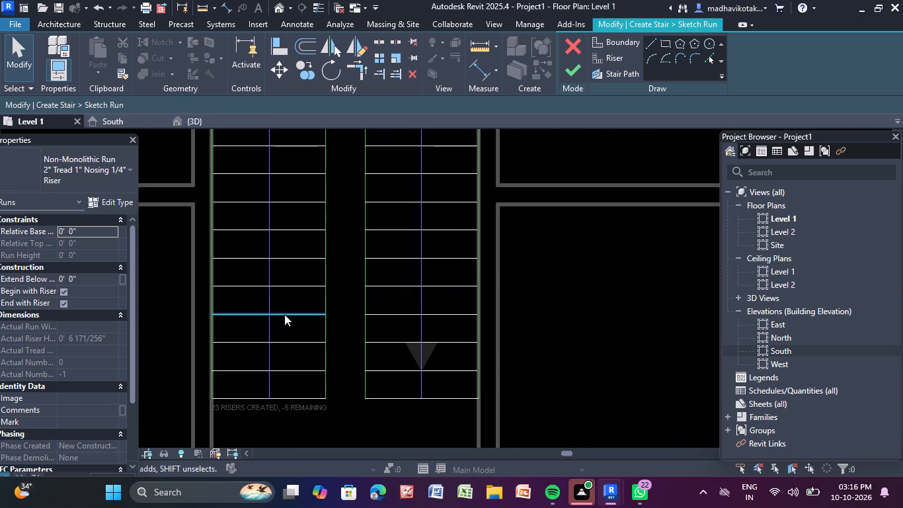
click(269, 282)
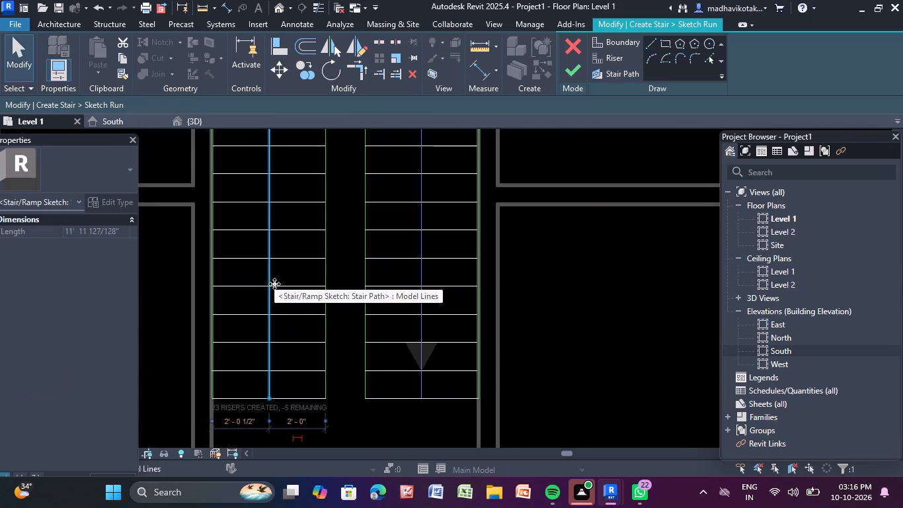
key(Delete)
scroll(459, 443, down, 3)
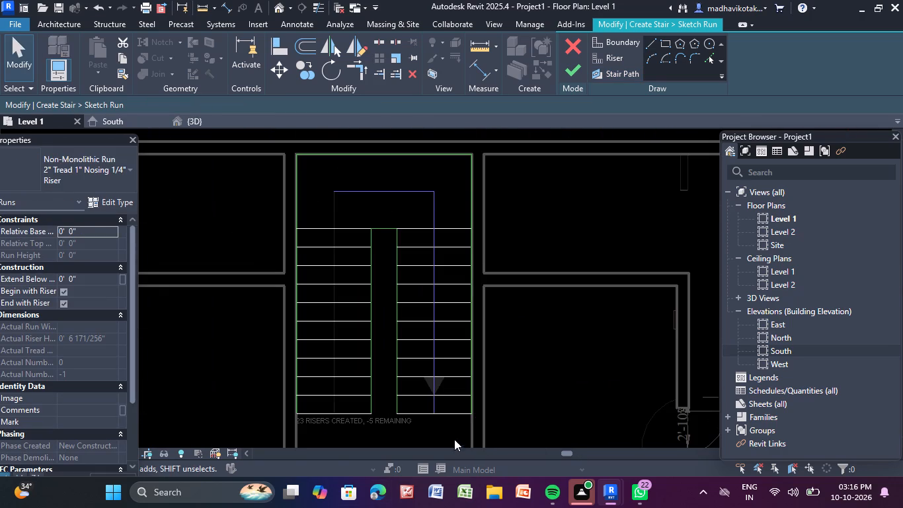
click(432, 213)
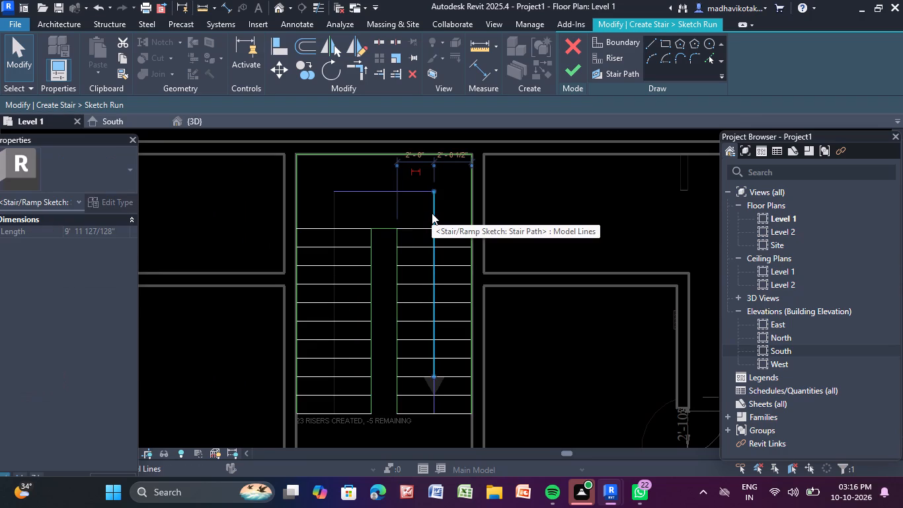
key(Delete)
click(400, 186)
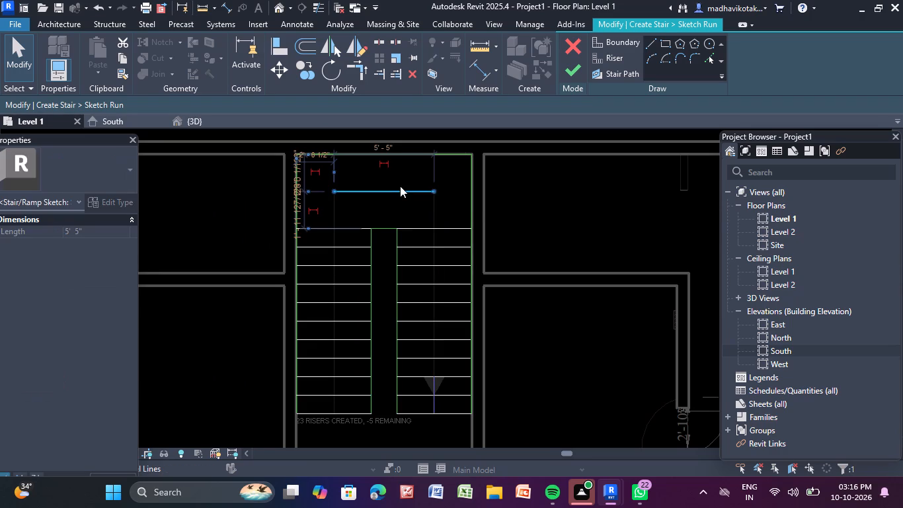
key(Delete)
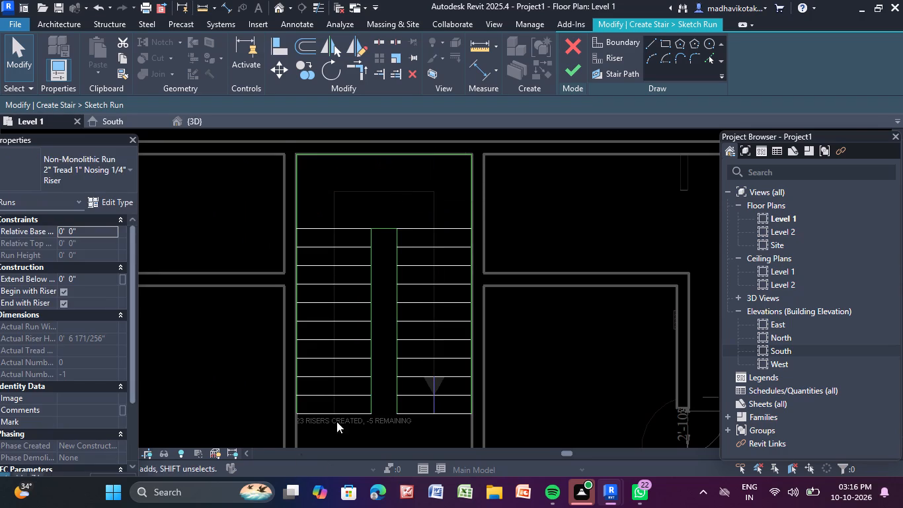
scroll(473, 388, up, 6)
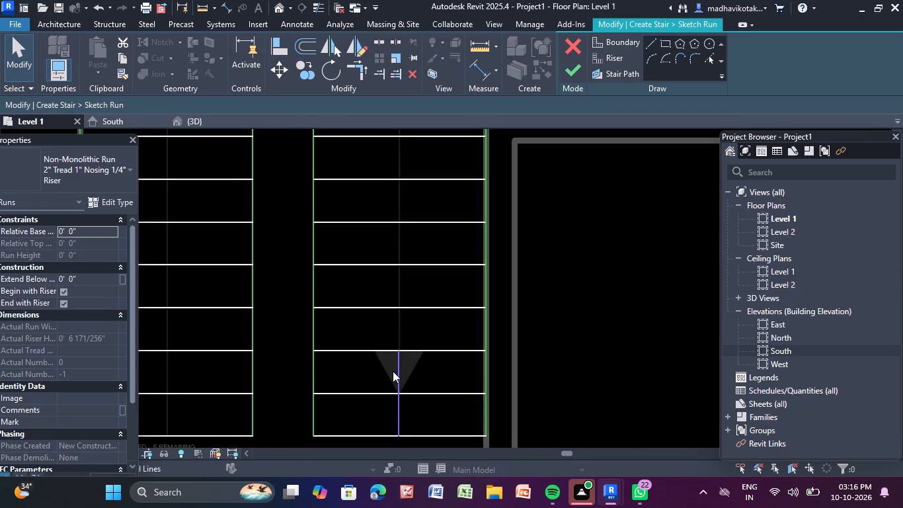
click(393, 371)
click(401, 368)
key(Delete)
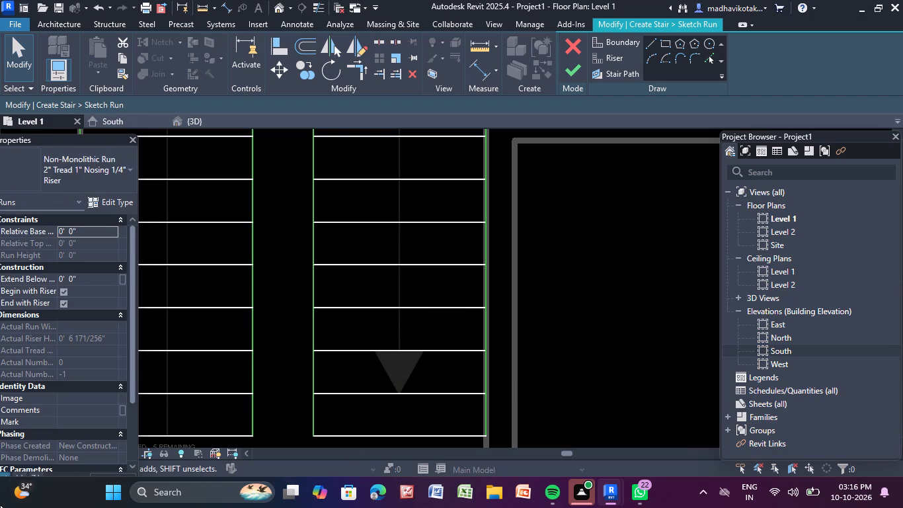
Examine the lower ends of both flights, including the west flight's lowest riser, where the stair path must begin and end.
scroll(466, 250, down, 3)
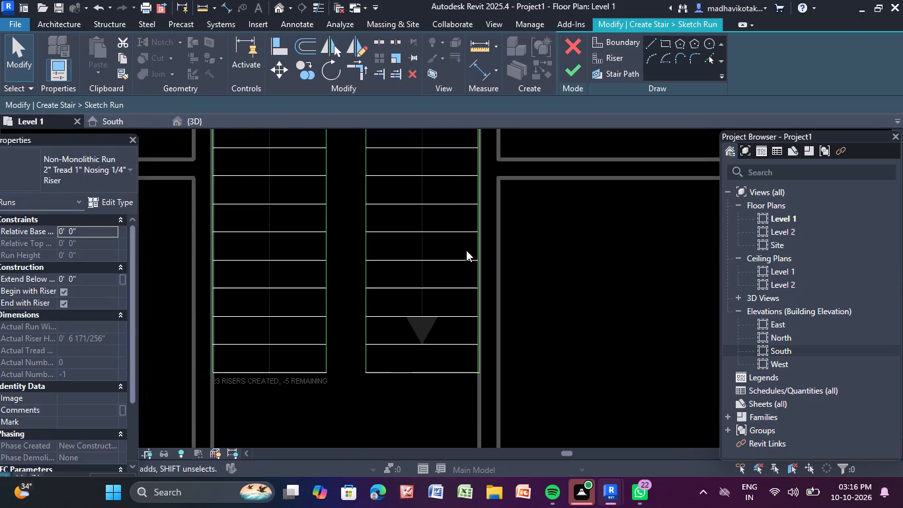
scroll(290, 371, up, 6)
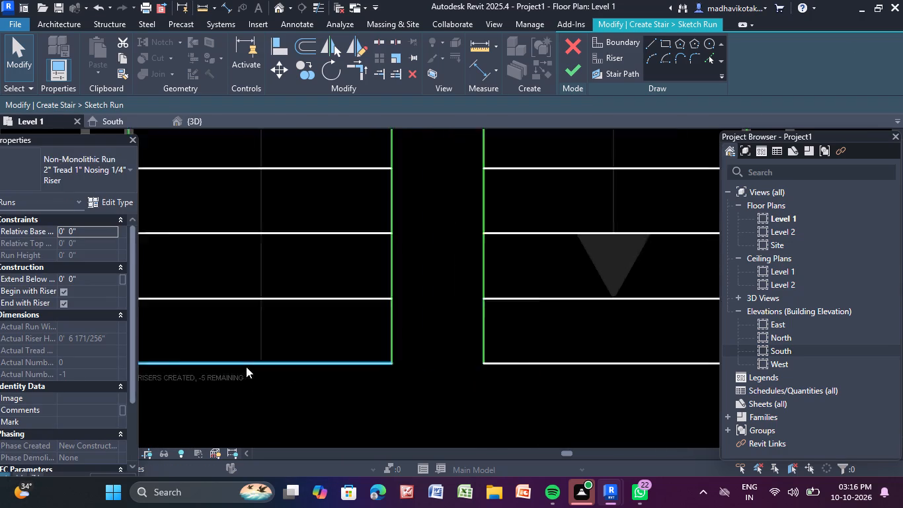
scroll(246, 366, up, 6)
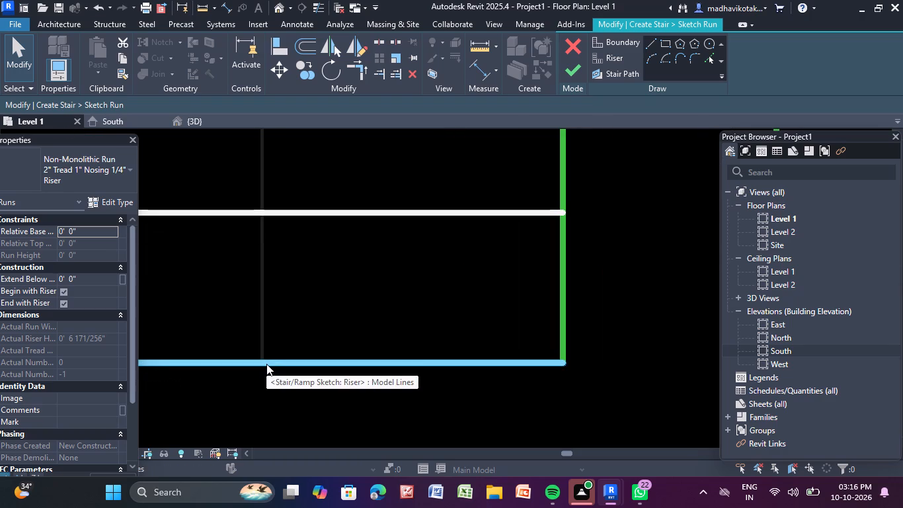
click(262, 363)
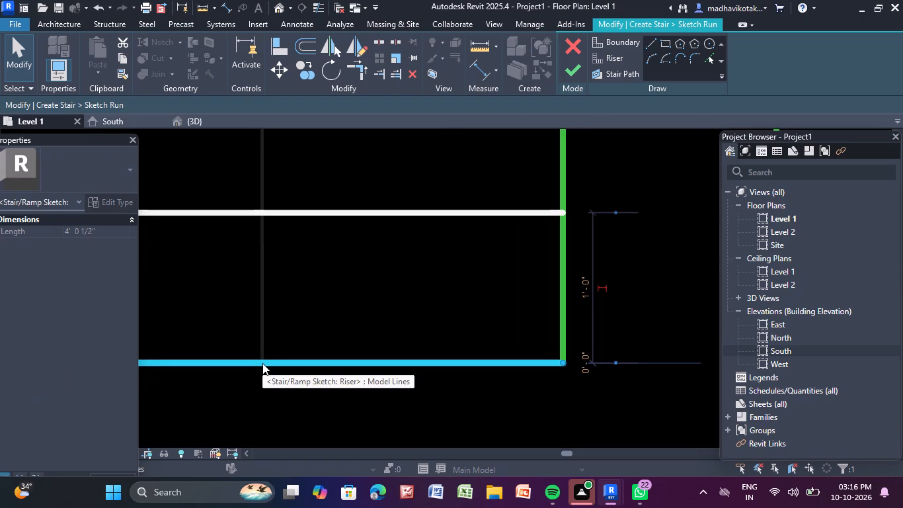
scroll(262, 363, down, 8)
scroll(389, 360, down, 6)
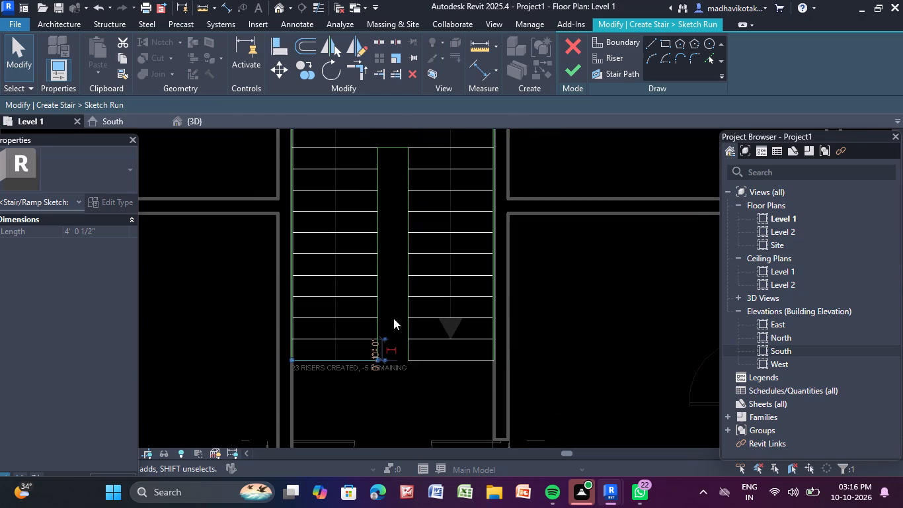
scroll(360, 242, up, 2)
scroll(356, 343, down, 2)
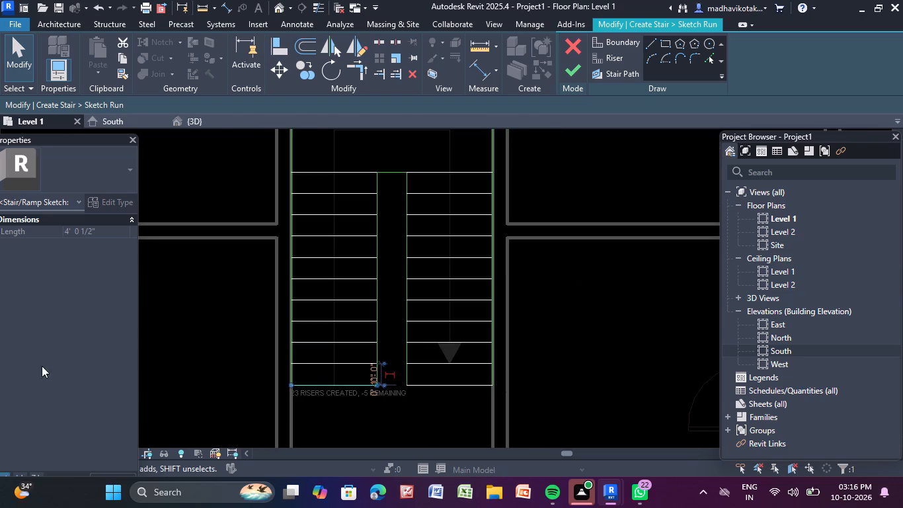
scroll(360, 411, up, 2)
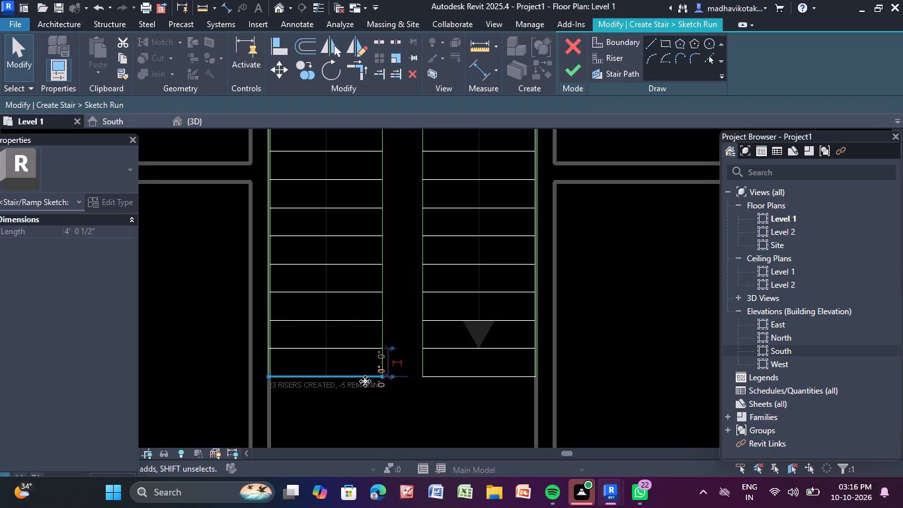
scroll(334, 431, down, 1)
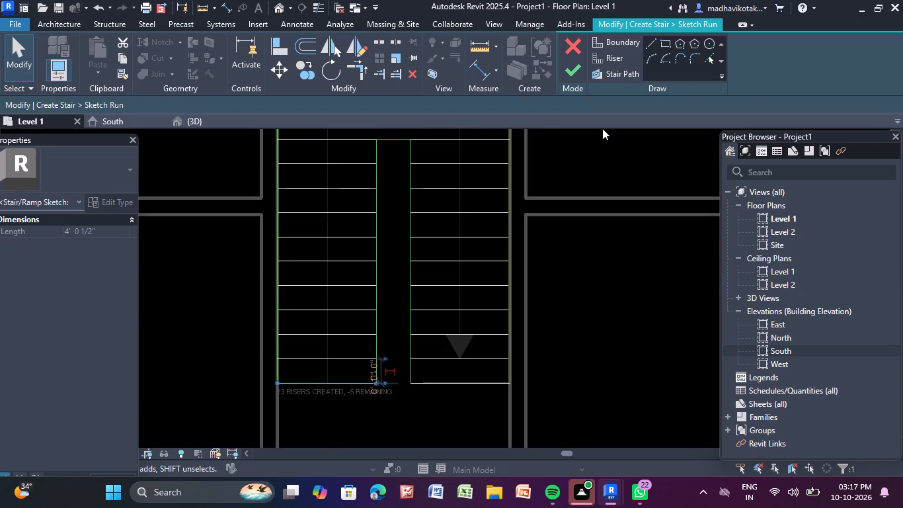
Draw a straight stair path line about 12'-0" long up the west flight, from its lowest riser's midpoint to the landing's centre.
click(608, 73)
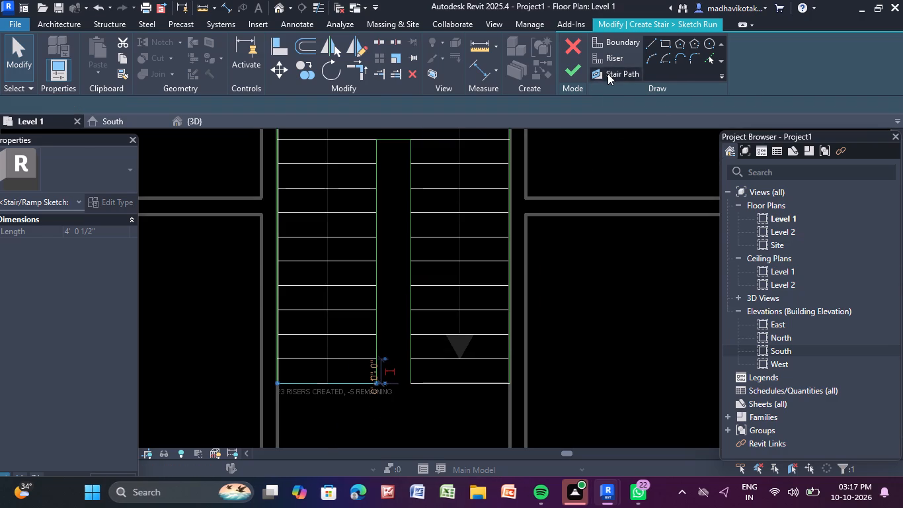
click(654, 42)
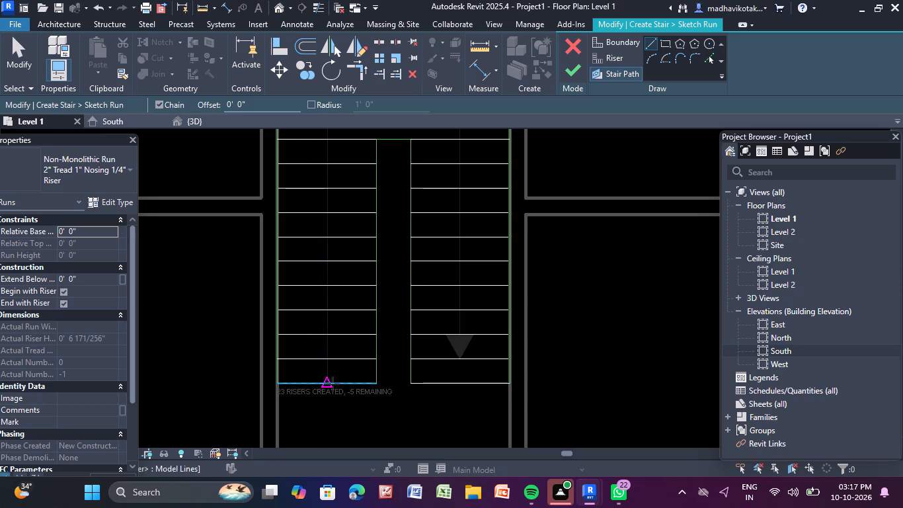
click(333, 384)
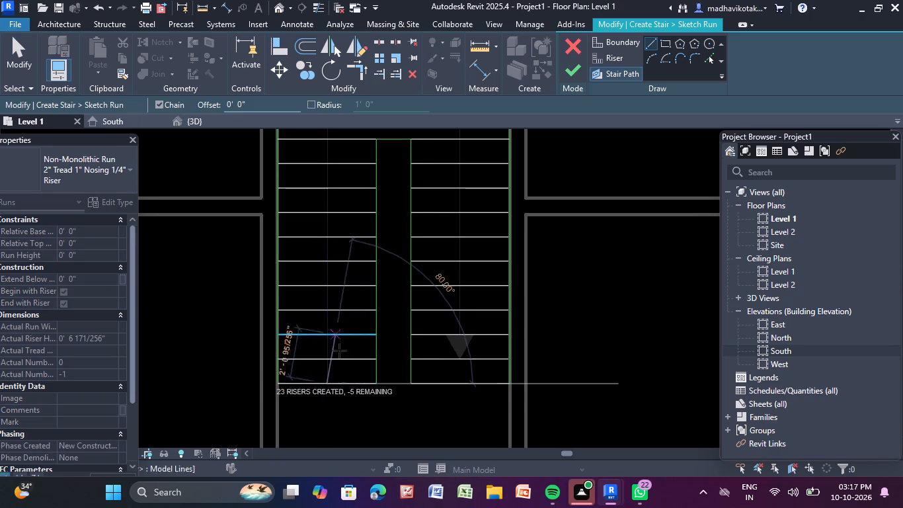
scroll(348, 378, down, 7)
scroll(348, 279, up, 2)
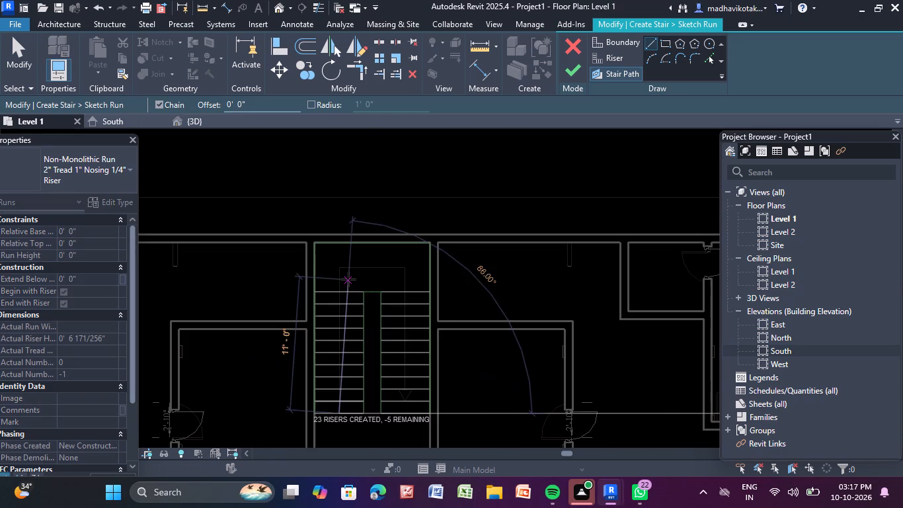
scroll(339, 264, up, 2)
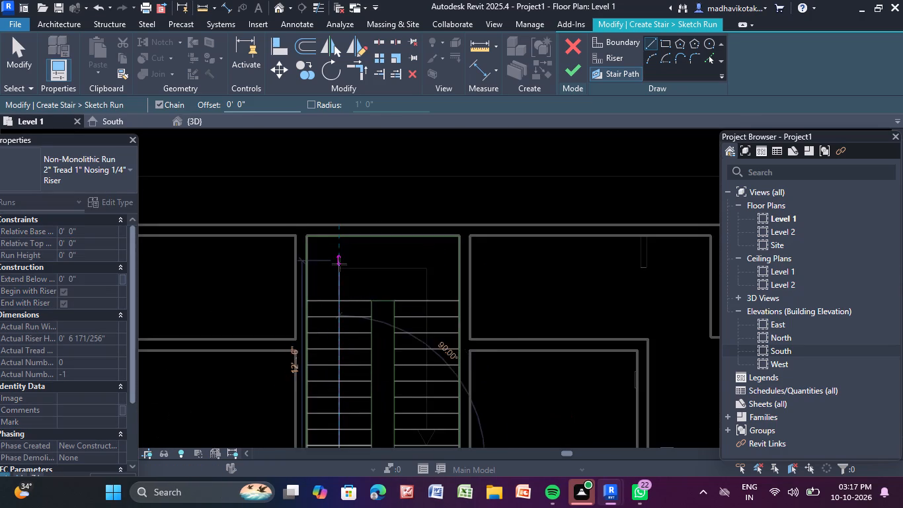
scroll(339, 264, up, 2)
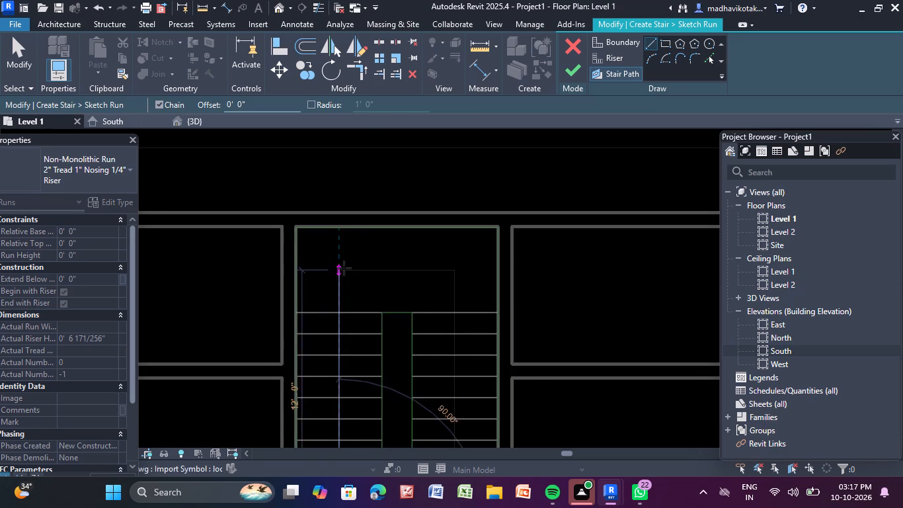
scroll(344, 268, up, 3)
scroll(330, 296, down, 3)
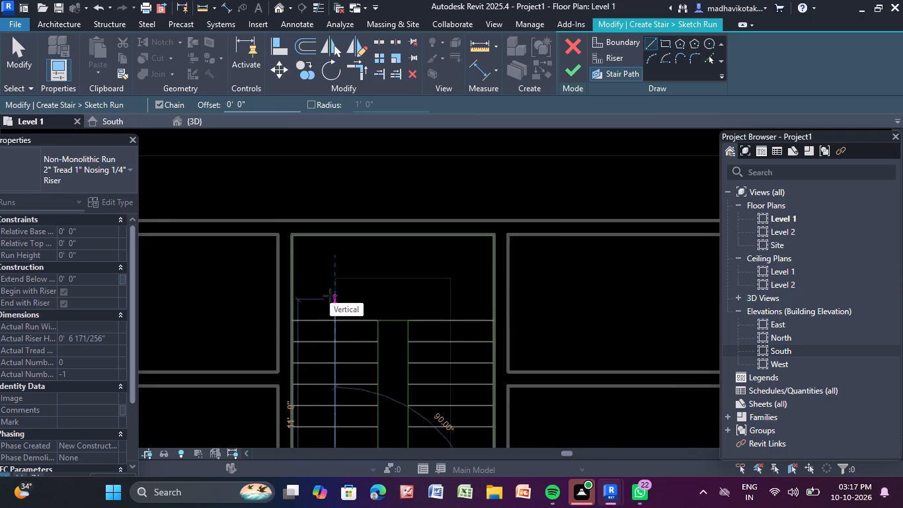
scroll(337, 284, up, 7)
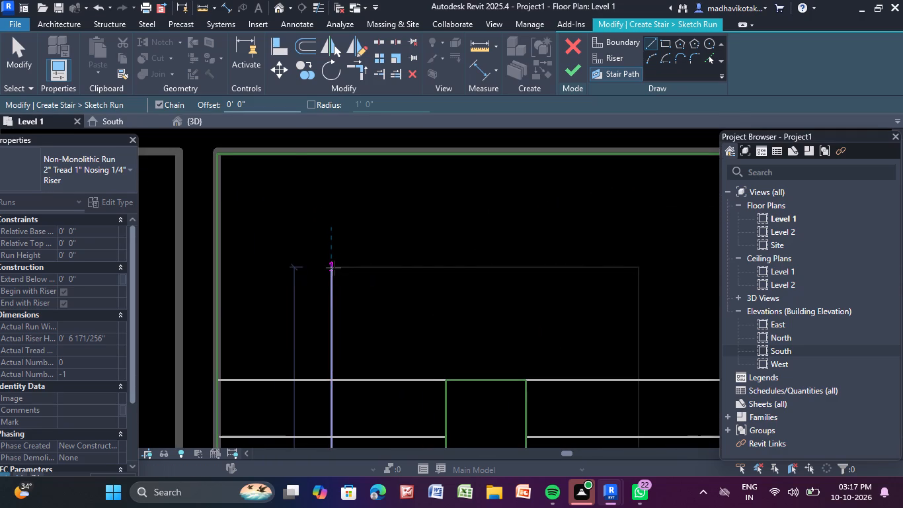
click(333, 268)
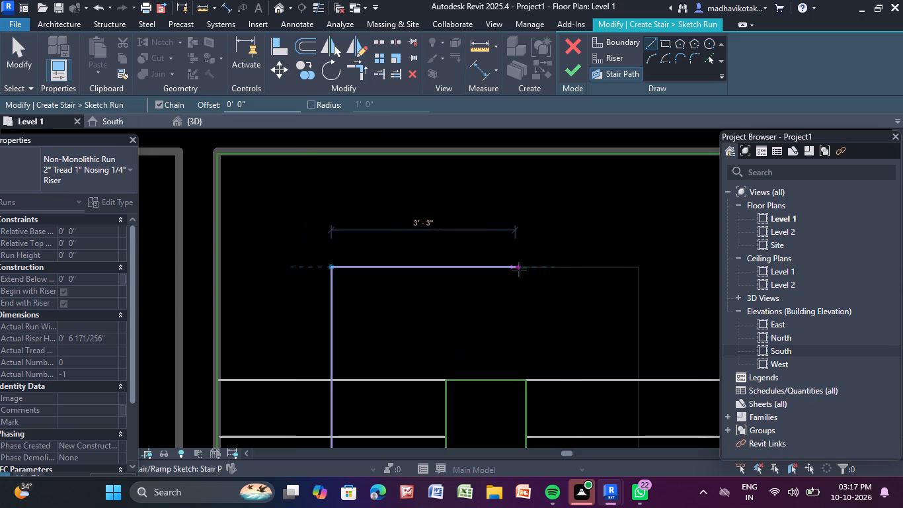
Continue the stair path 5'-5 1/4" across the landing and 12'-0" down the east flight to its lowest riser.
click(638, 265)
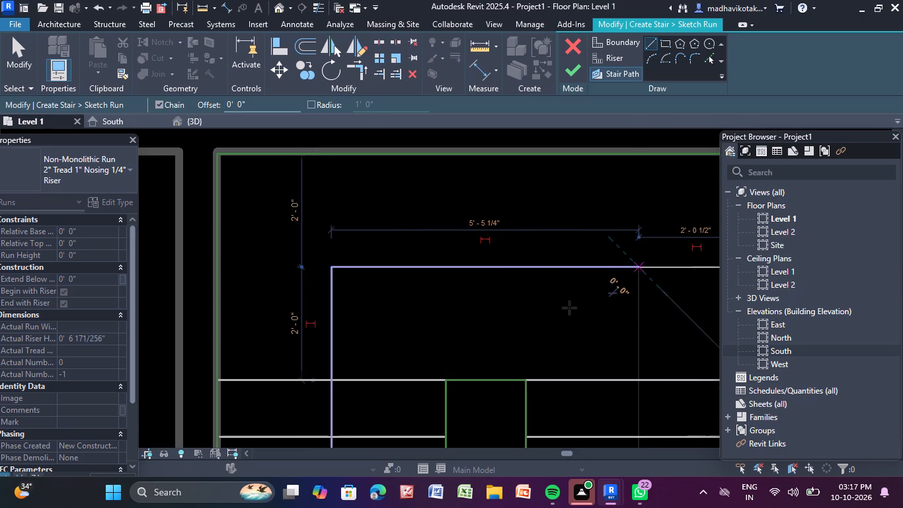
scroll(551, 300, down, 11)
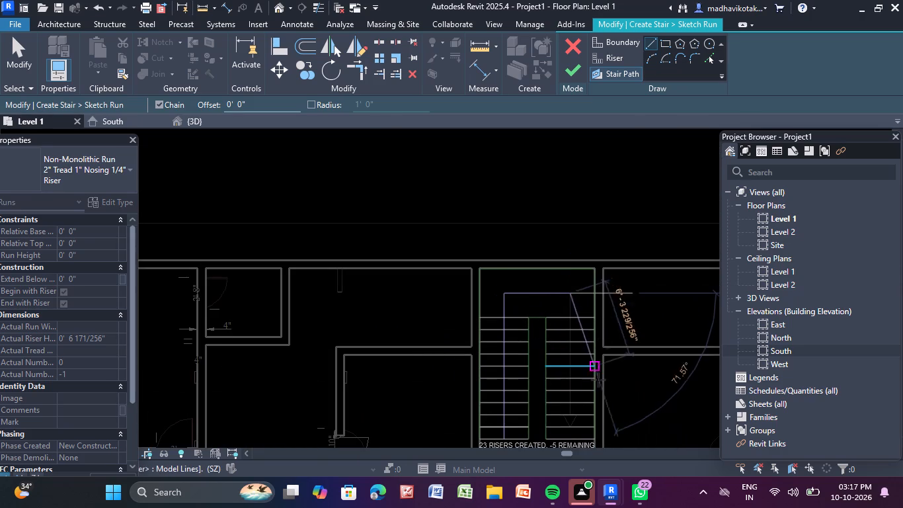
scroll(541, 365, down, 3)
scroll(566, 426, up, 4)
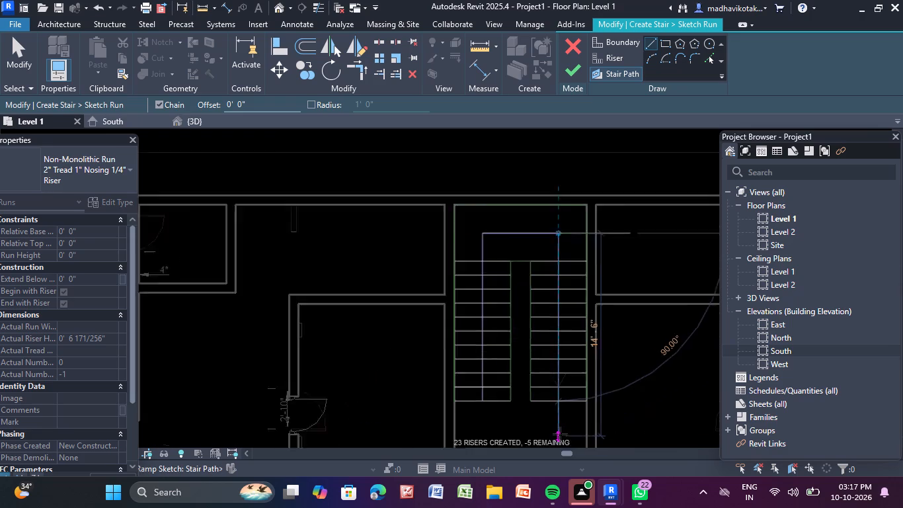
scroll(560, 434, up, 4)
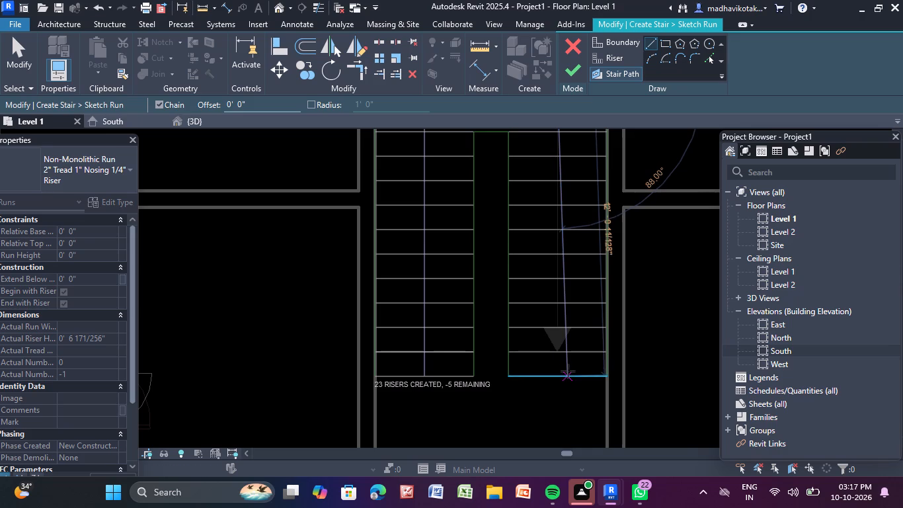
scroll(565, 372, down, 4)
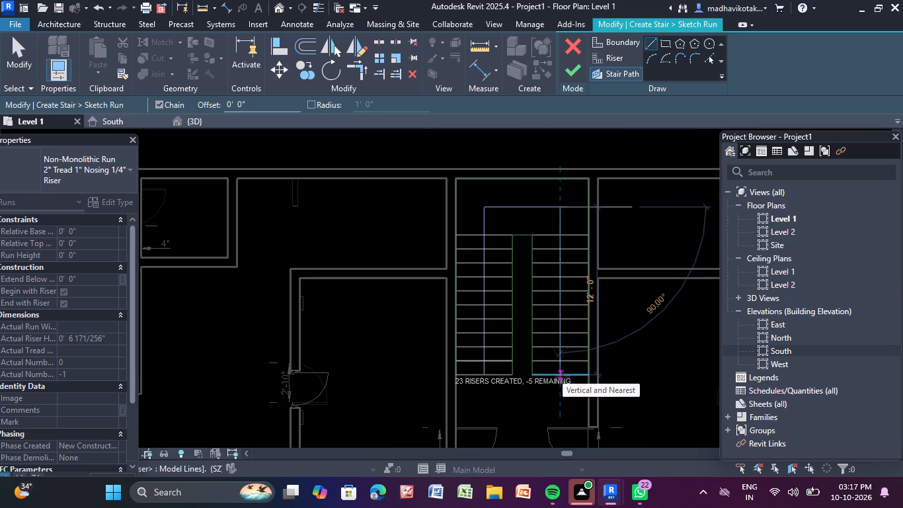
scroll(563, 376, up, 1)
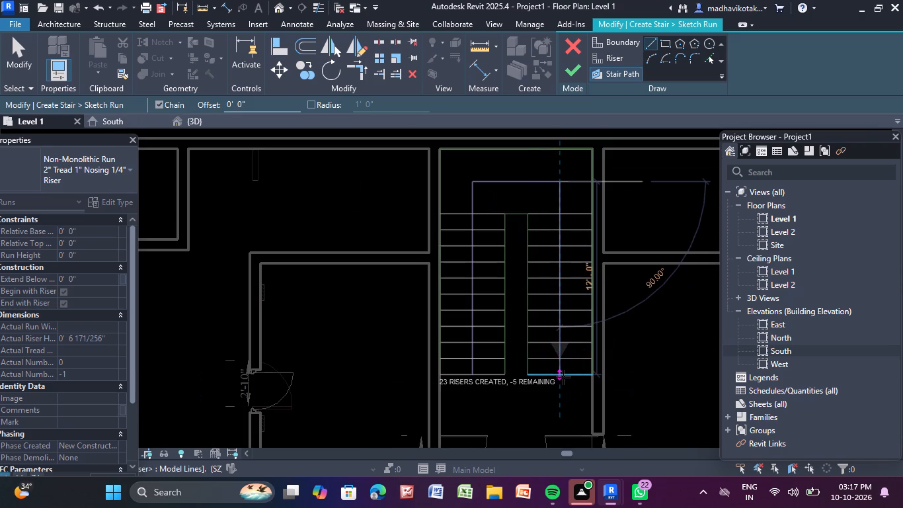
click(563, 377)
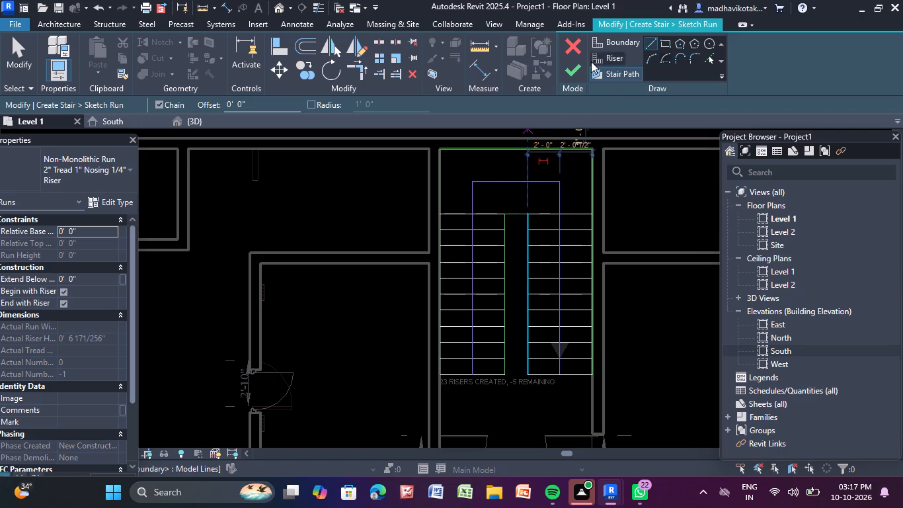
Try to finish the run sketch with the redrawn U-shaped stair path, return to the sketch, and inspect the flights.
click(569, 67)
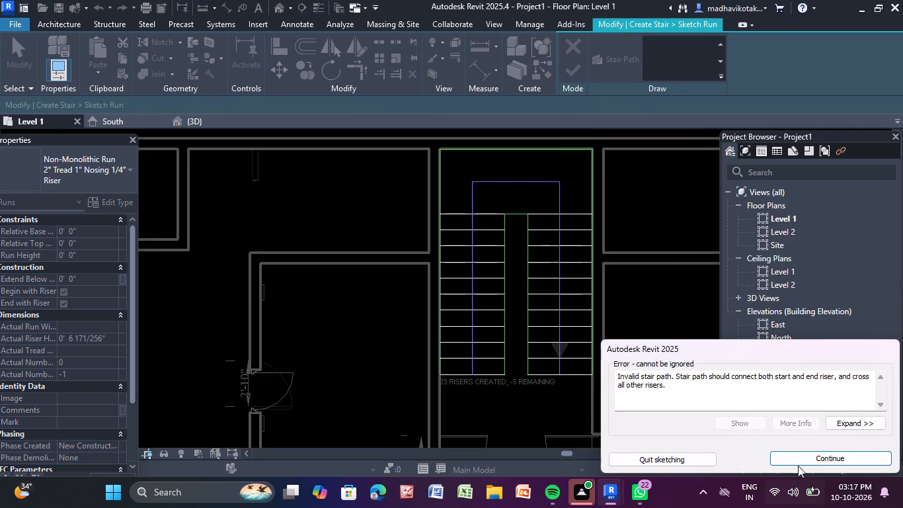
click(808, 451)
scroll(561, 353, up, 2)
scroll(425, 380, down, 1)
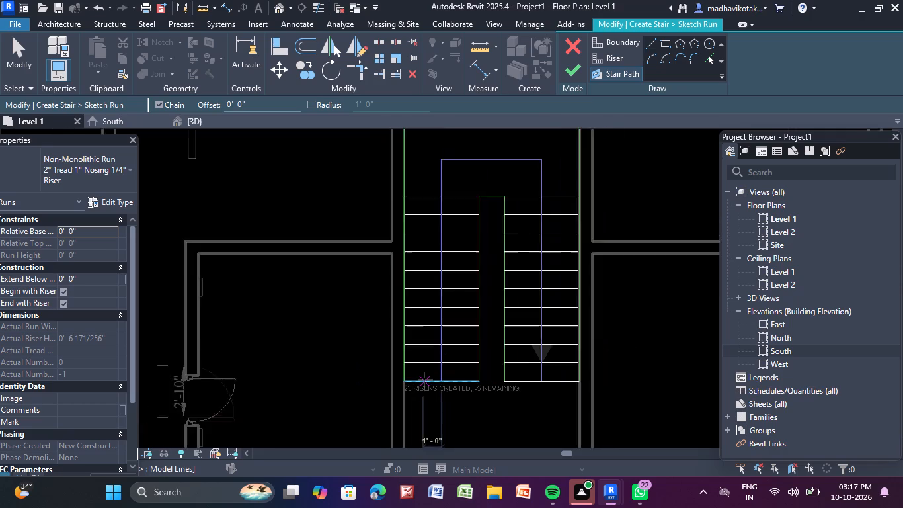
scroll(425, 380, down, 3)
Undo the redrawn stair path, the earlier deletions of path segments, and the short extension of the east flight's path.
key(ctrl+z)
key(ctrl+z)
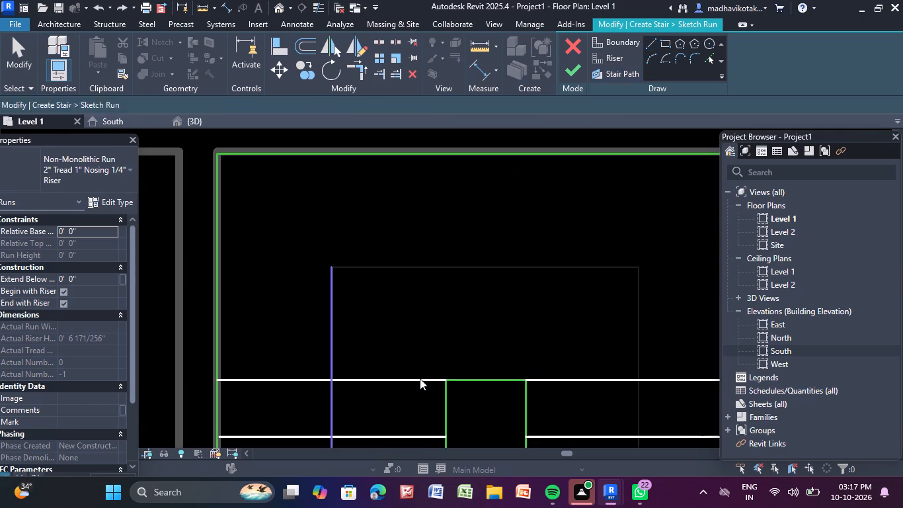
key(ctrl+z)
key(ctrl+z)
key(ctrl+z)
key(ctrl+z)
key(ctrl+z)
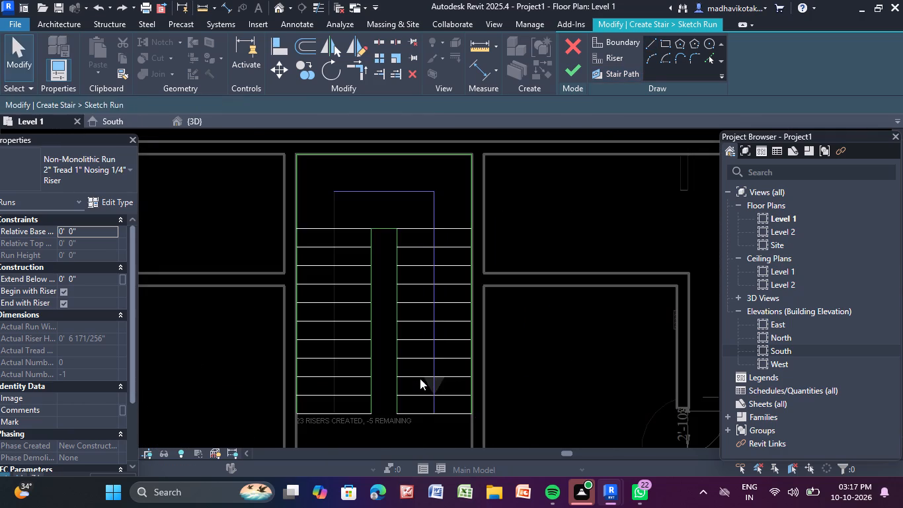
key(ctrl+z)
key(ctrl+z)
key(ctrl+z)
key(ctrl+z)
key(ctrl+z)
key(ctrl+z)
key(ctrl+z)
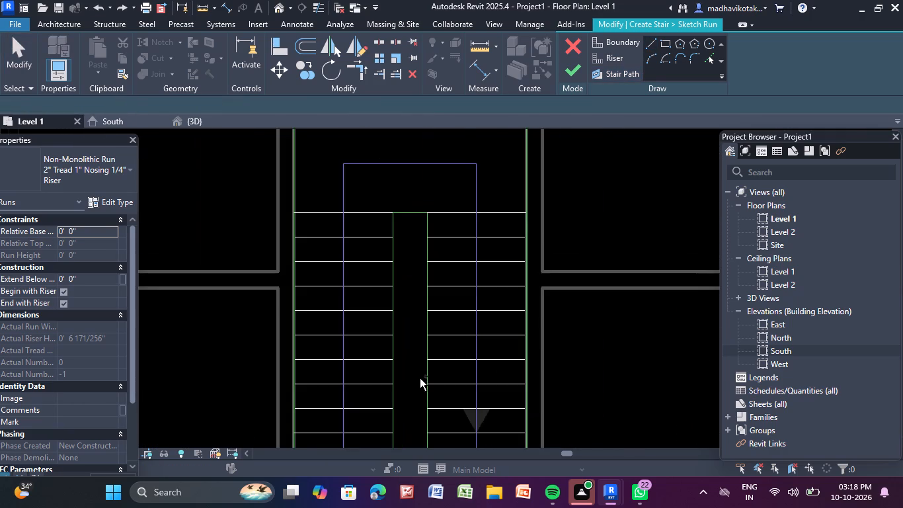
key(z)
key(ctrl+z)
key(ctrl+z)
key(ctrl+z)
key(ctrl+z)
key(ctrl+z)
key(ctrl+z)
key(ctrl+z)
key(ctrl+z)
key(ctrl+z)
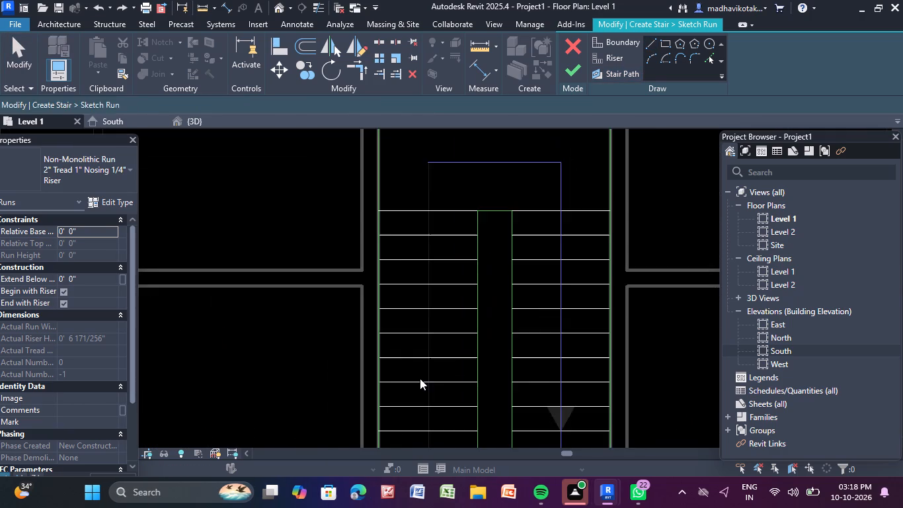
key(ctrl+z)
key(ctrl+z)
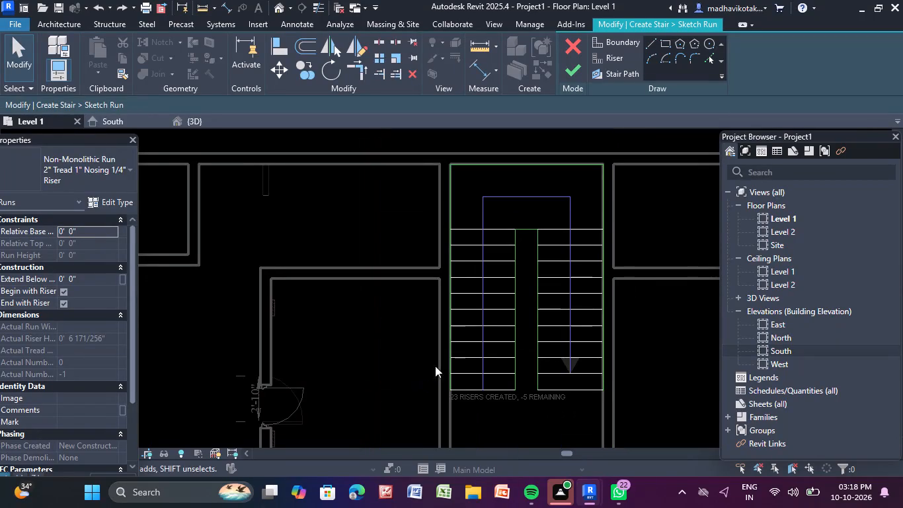
Delete the three stair path segments: the west flight's, the east flight's and the one across the landing.
scroll(505, 272, up, 2)
click(473, 268)
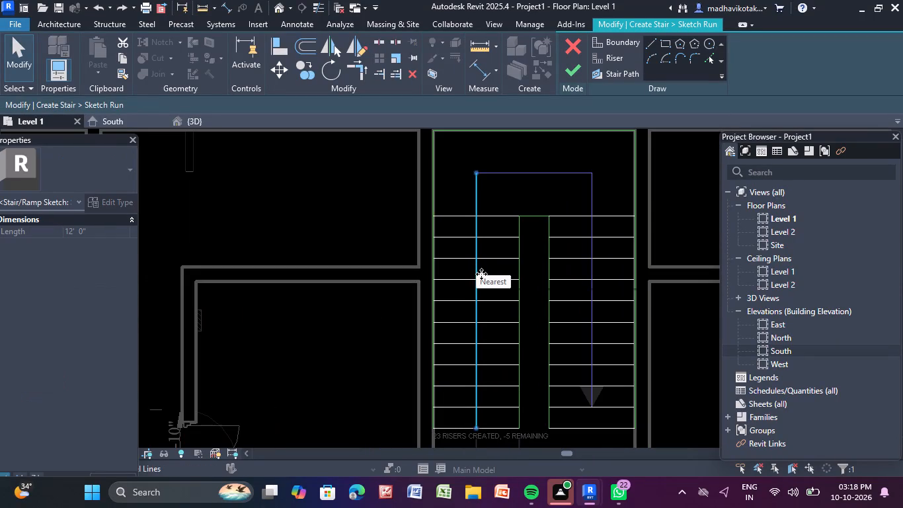
key(Delete)
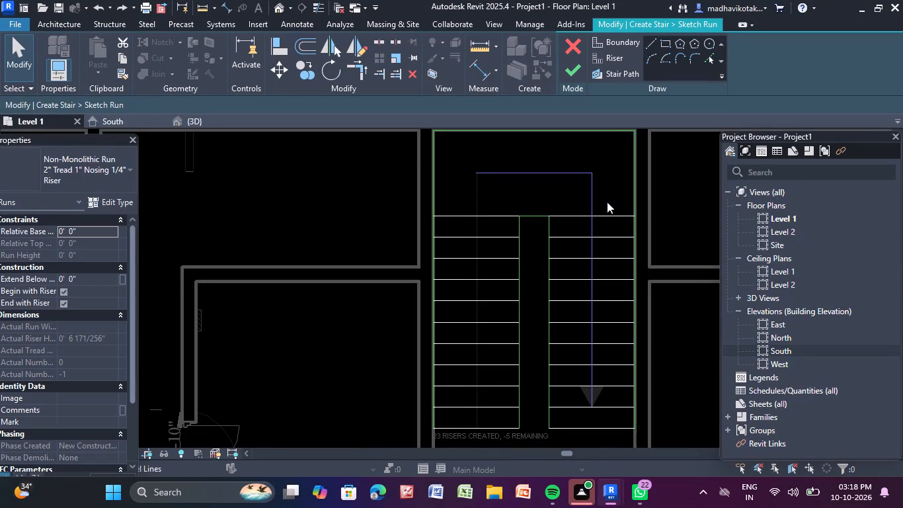
click(588, 208)
key(Delete)
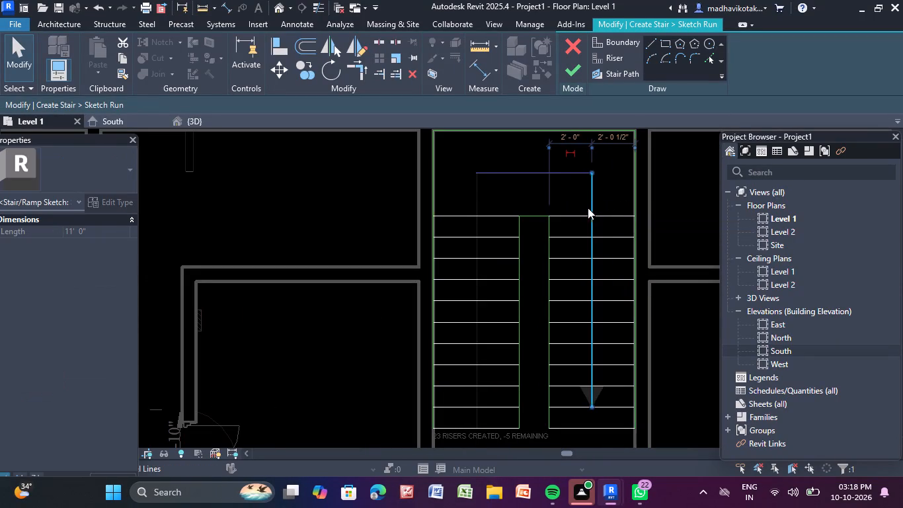
click(504, 170)
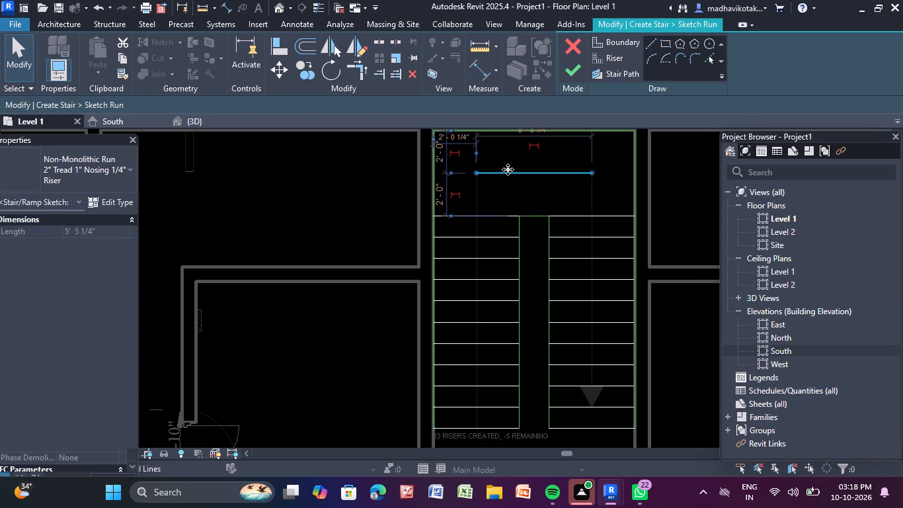
key(Delete)
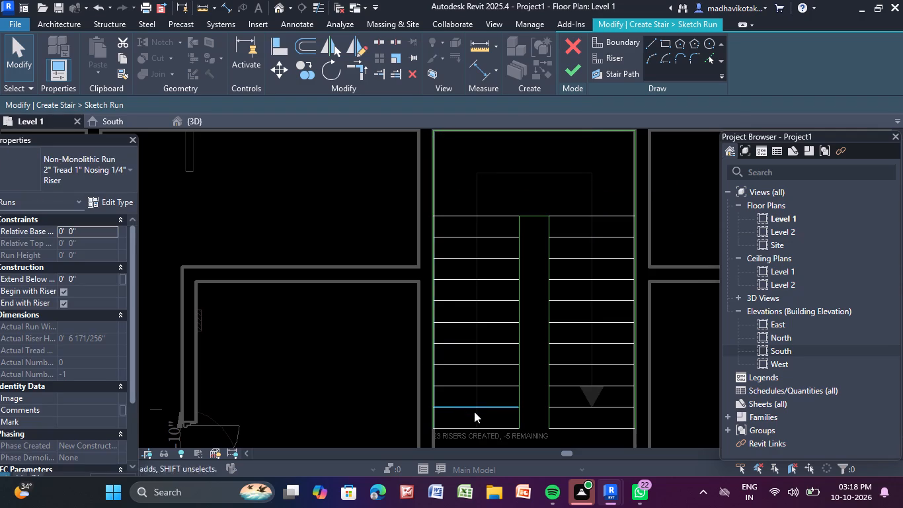
Delete all riser lines of both the west and east flights from the run sketch.
click(483, 427)
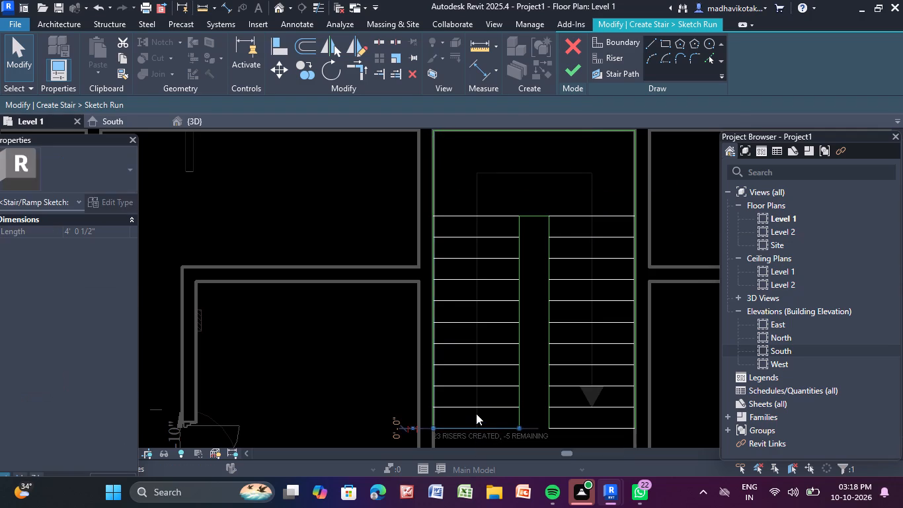
key(Delete)
click(479, 405)
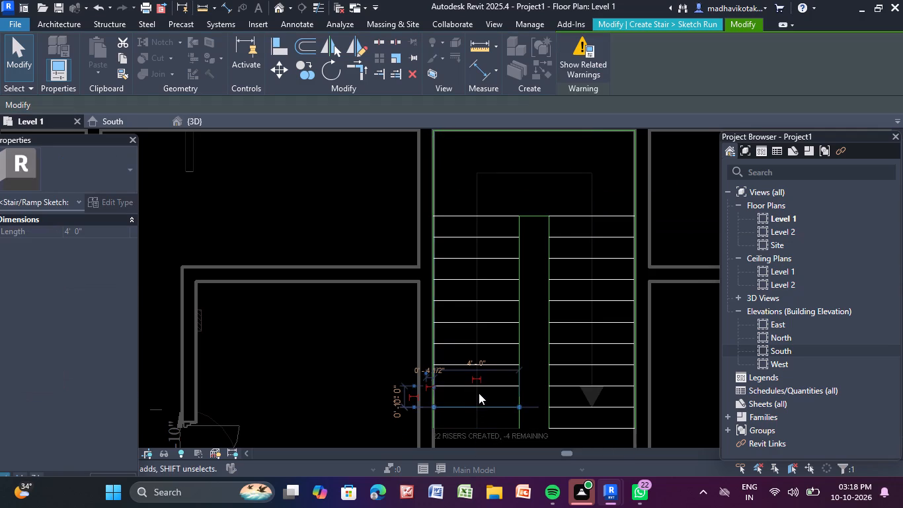
ctrl+click(501, 383)
ctrl+click(497, 364)
ctrl+click(492, 341)
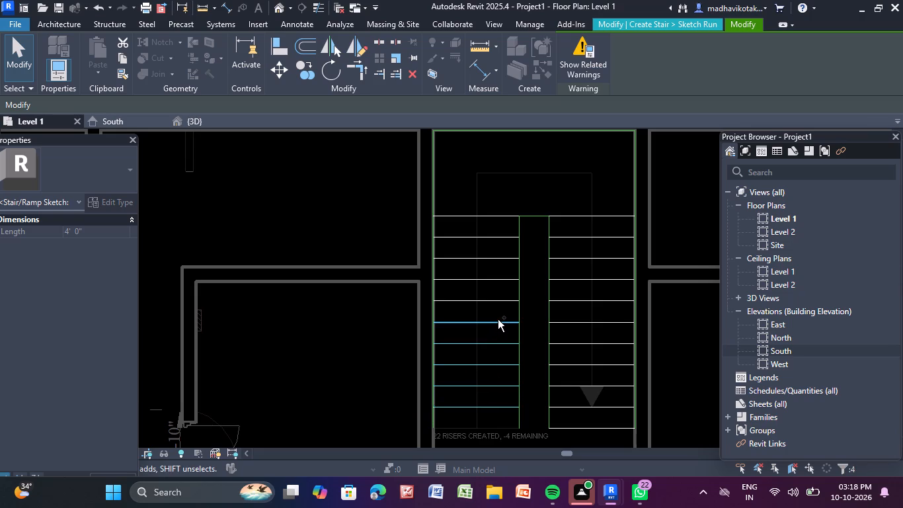
ctrl+click(498, 319)
ctrl+click(473, 300)
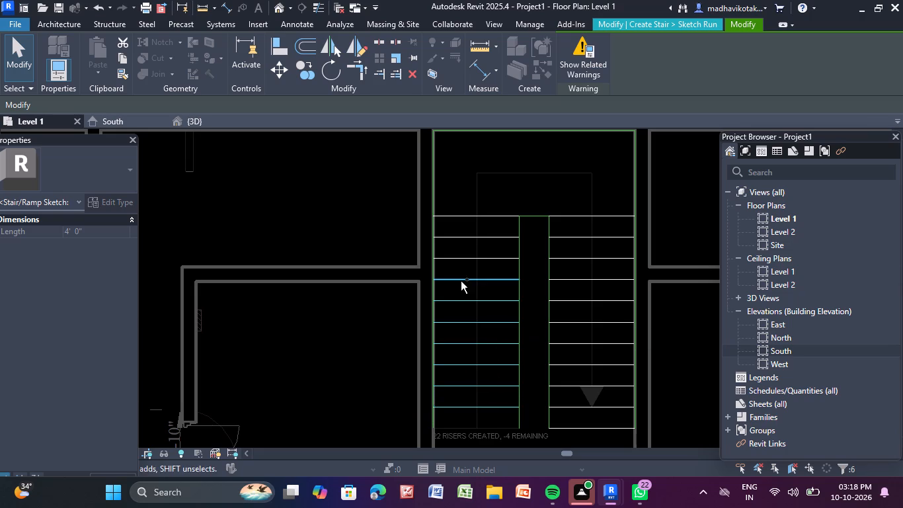
ctrl+click(461, 280)
ctrl+click(462, 257)
ctrl+click(459, 236)
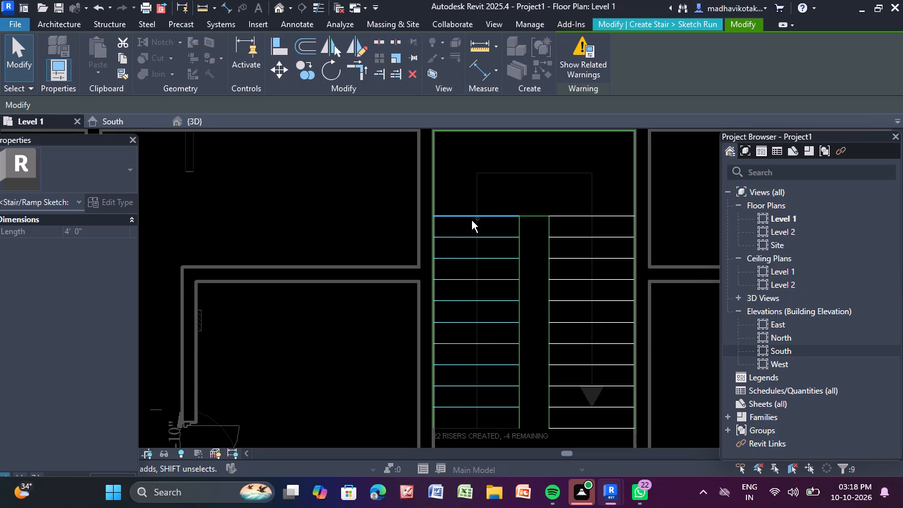
ctrl+click(471, 220)
ctrl+click(593, 215)
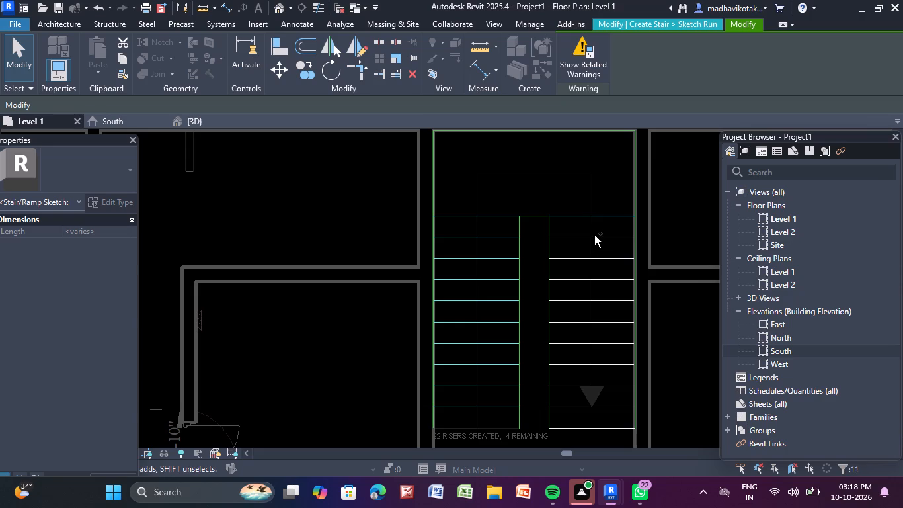
ctrl+click(594, 235)
ctrl+click(594, 255)
ctrl+click(590, 278)
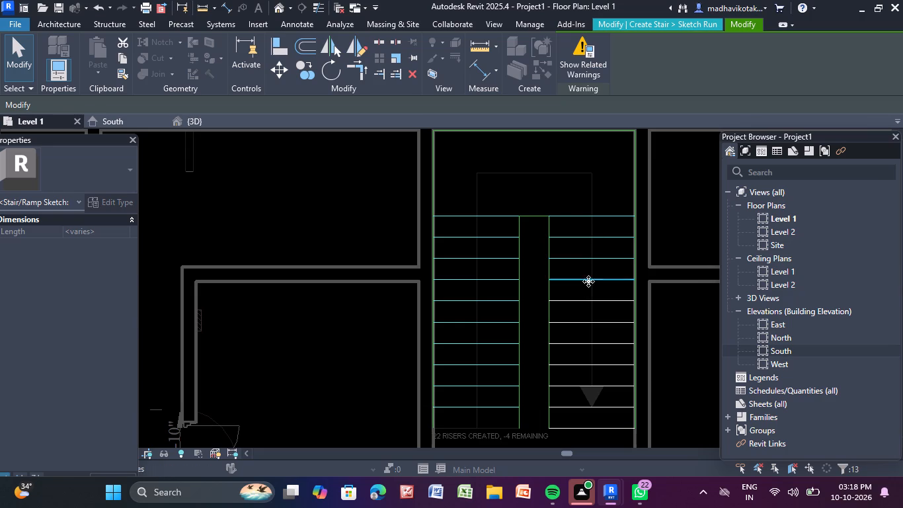
ctrl+click(588, 298)
ctrl+click(591, 319)
ctrl+click(584, 340)
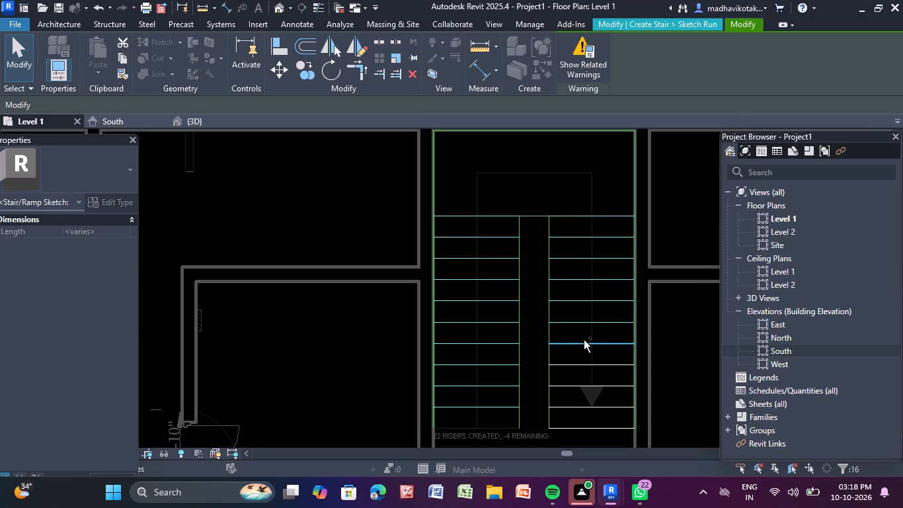
ctrl+drag(586, 365, 585, 374)
ctrl+click(577, 383)
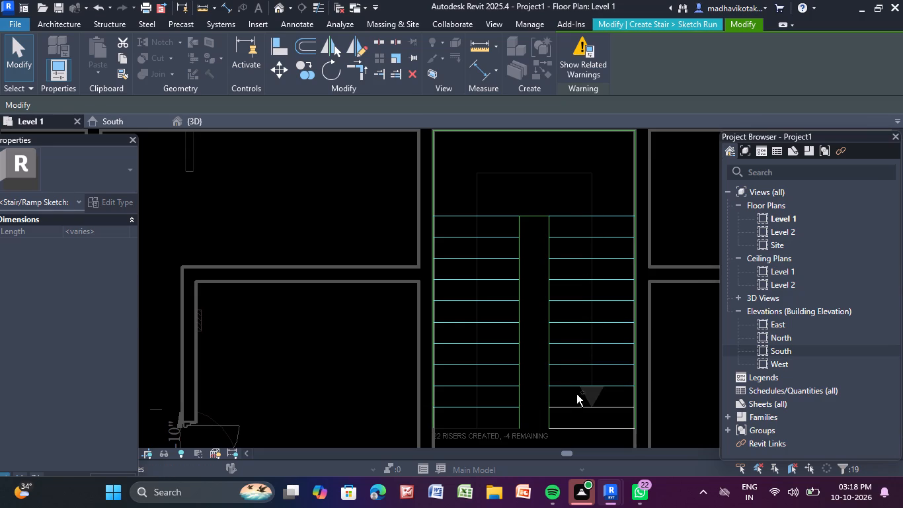
ctrl+click(582, 403)
ctrl+click(580, 423)
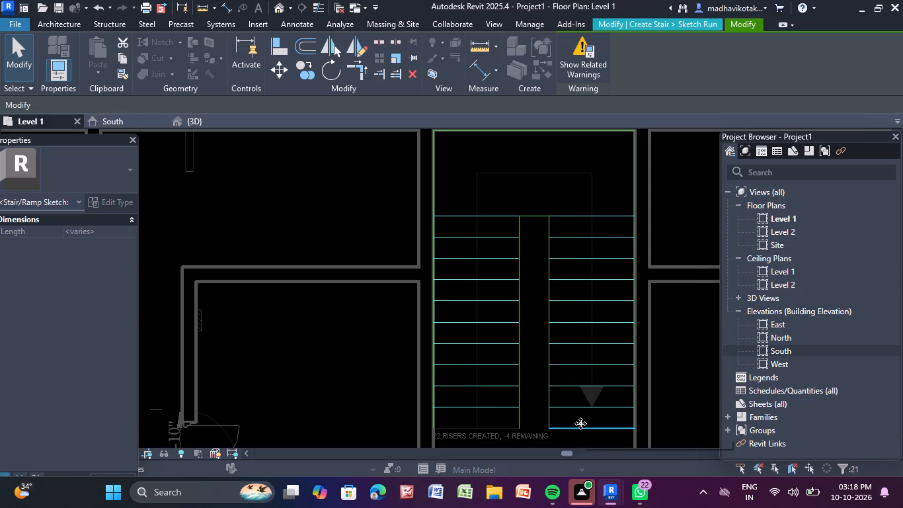
key(Delete)
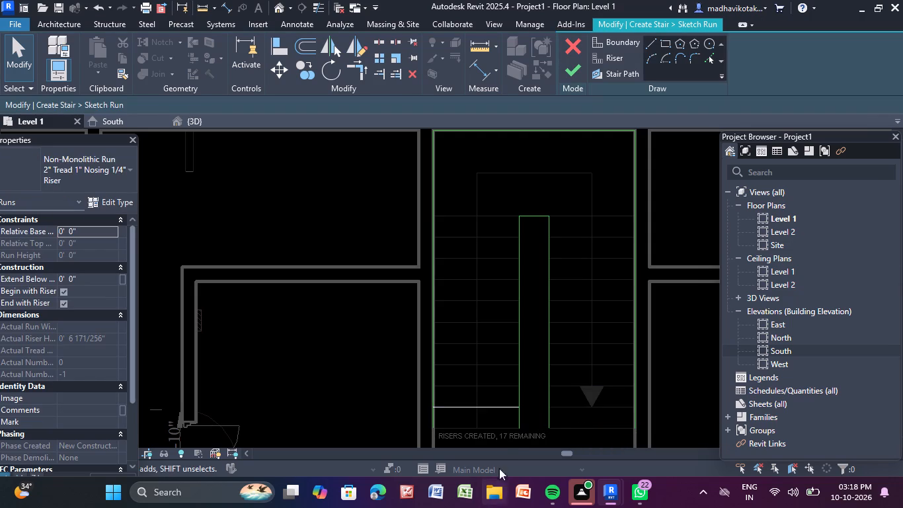
scroll(501, 448, up, 1)
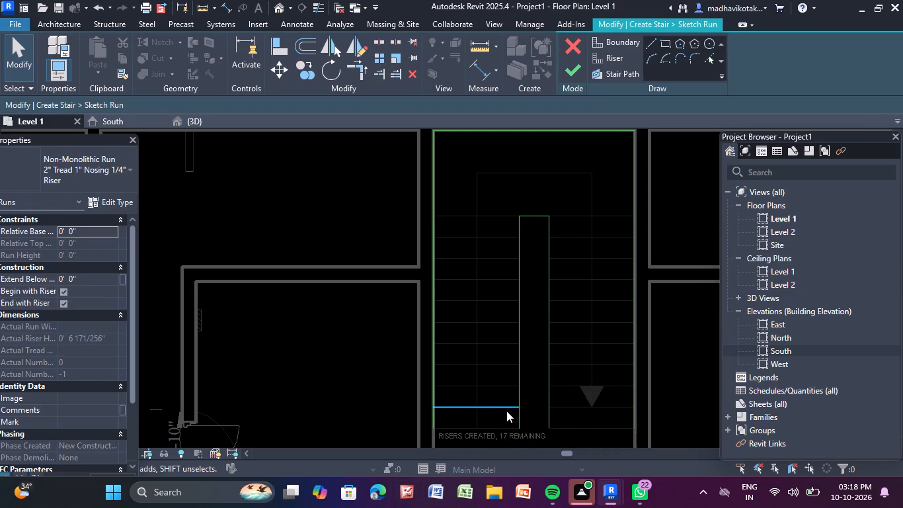
click(497, 407)
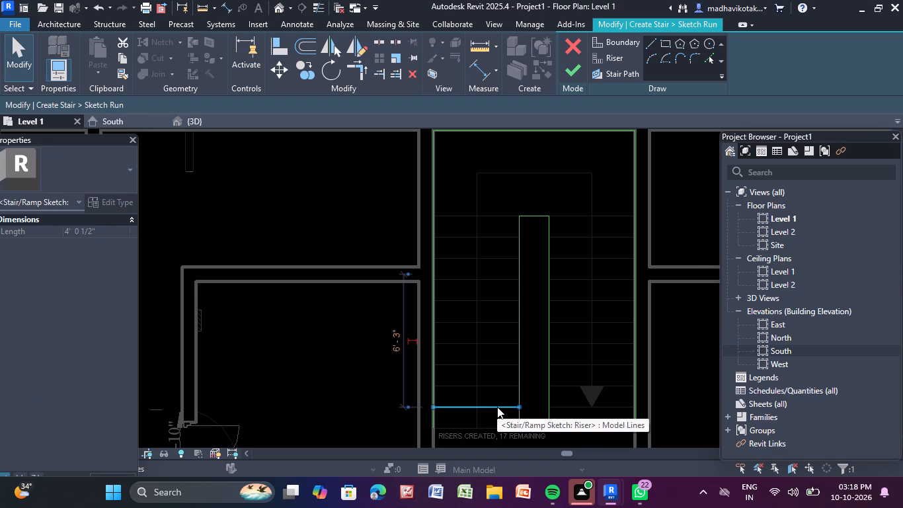
key(Delete)
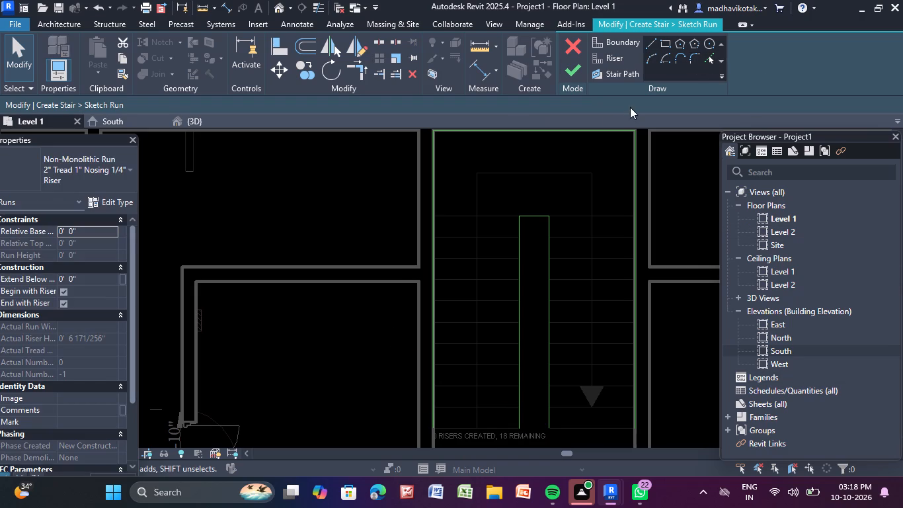
Create ten risers on the west flight by picking the linked DWG's tread lines, from the lowest one up to the one below the landing edge.
click(610, 58)
click(704, 62)
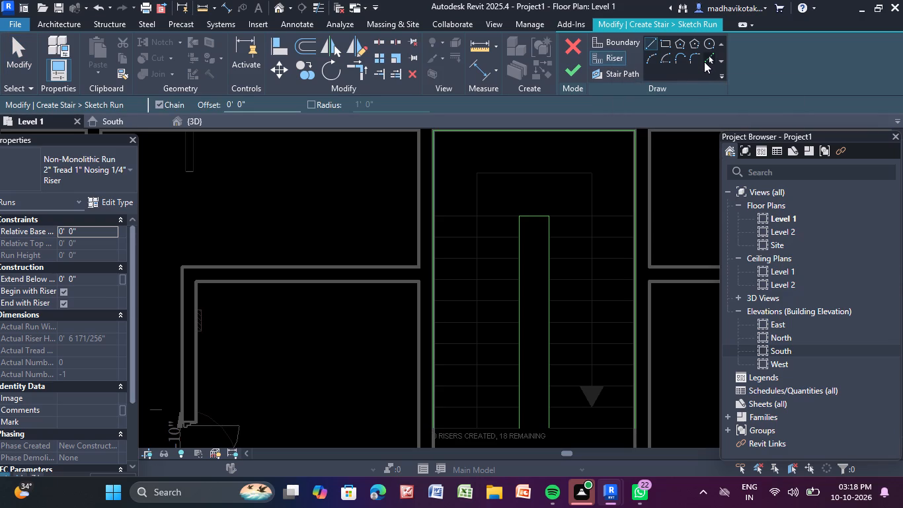
click(499, 430)
click(473, 408)
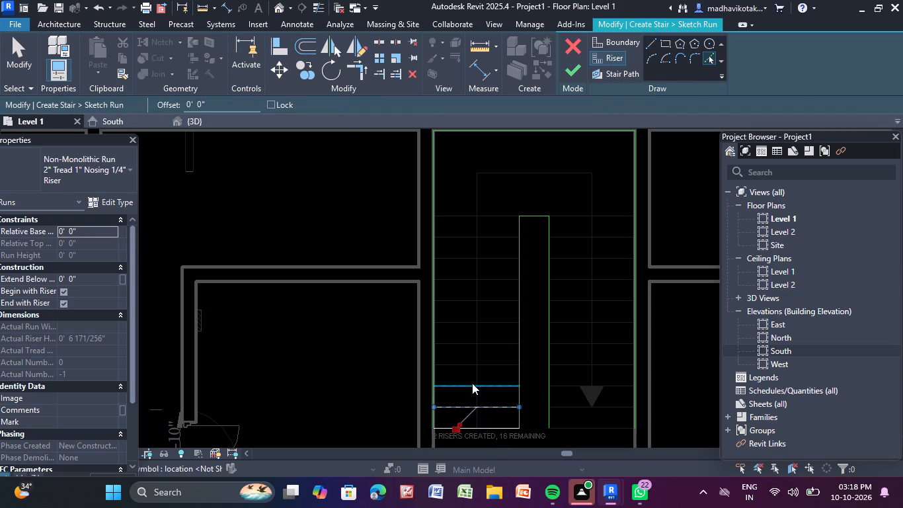
click(472, 383)
click(463, 366)
click(450, 343)
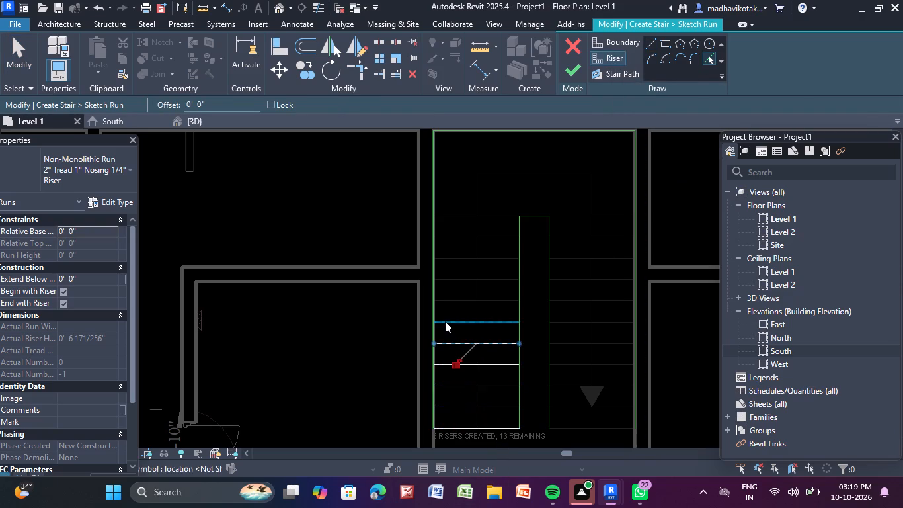
click(446, 320)
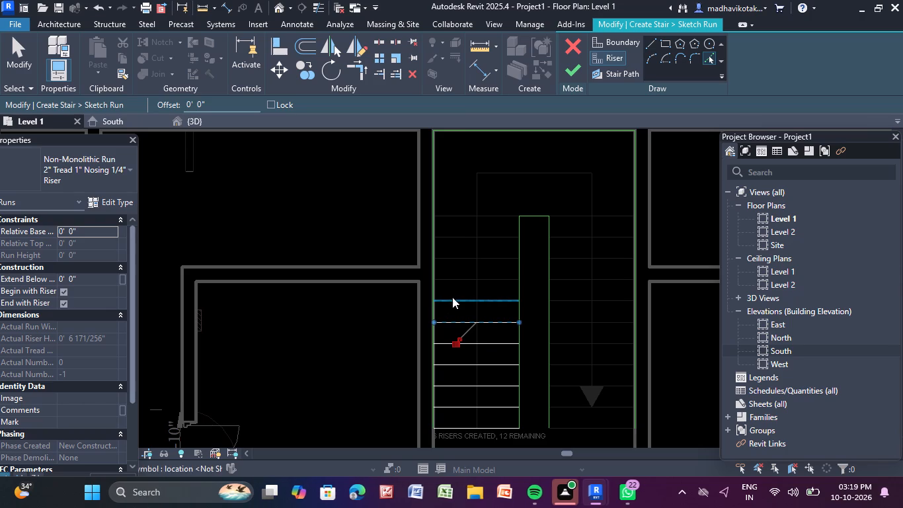
click(452, 297)
click(451, 278)
click(455, 256)
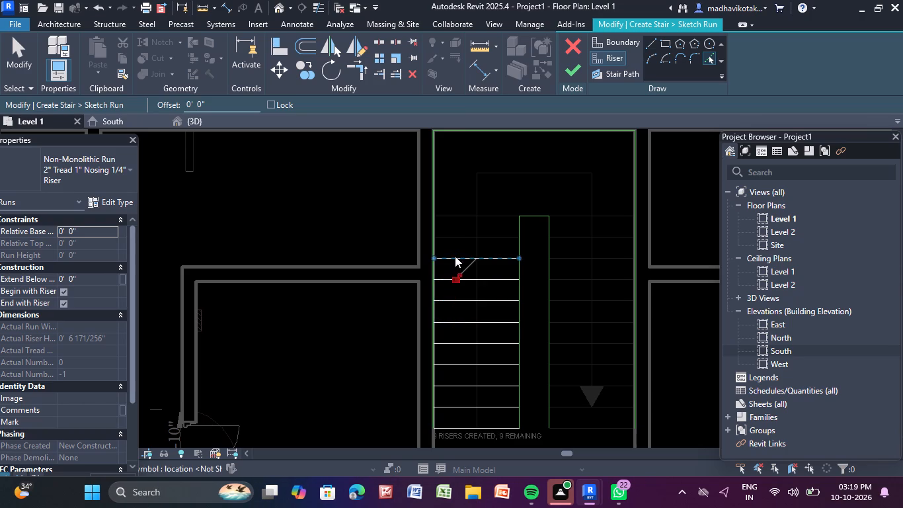
click(465, 235)
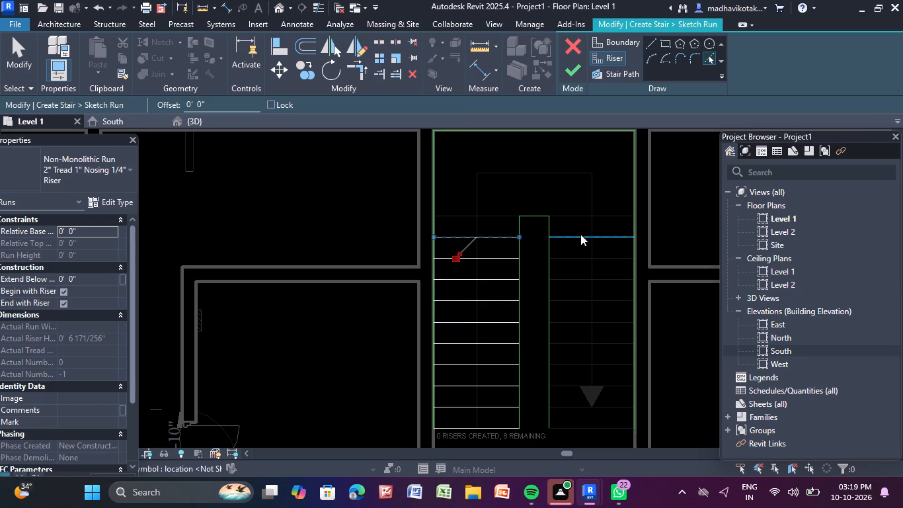
Draw straight riser lines along the landing edge at the top of the west and east flights, each spanning the flight's full width.
click(655, 39)
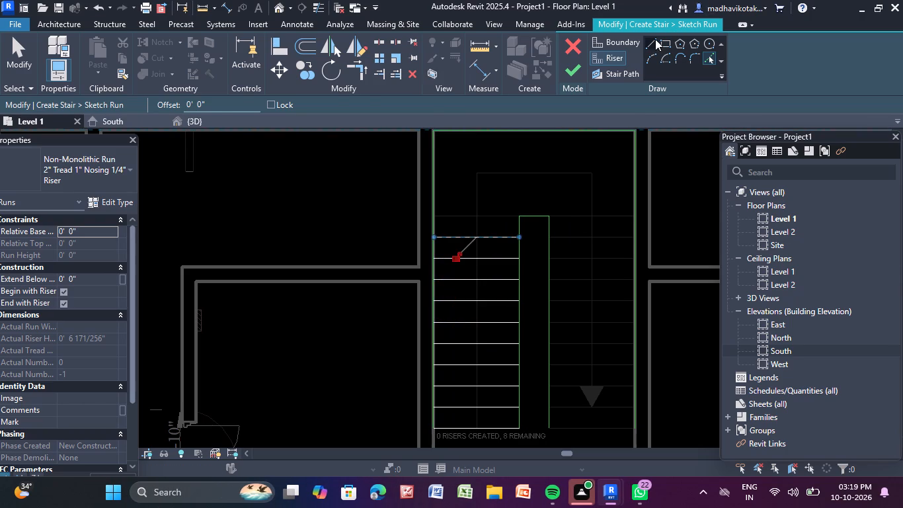
click(518, 217)
click(436, 216)
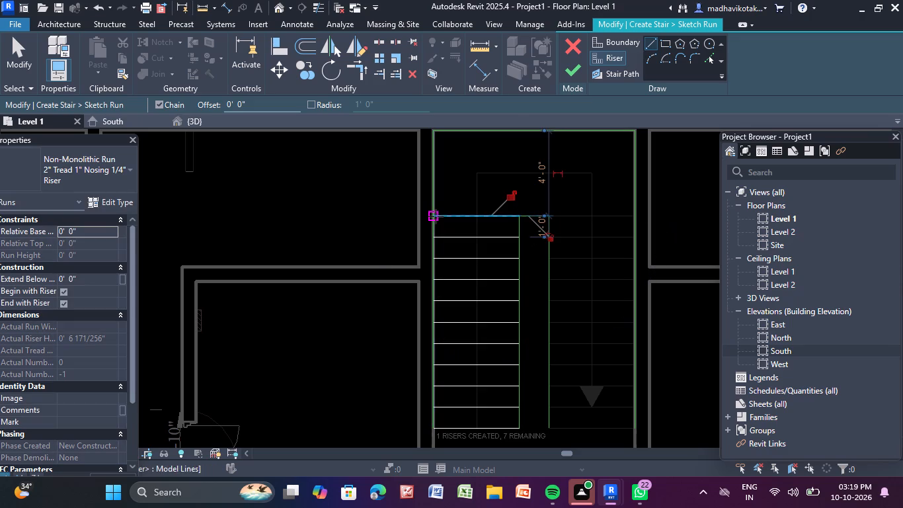
click(650, 42)
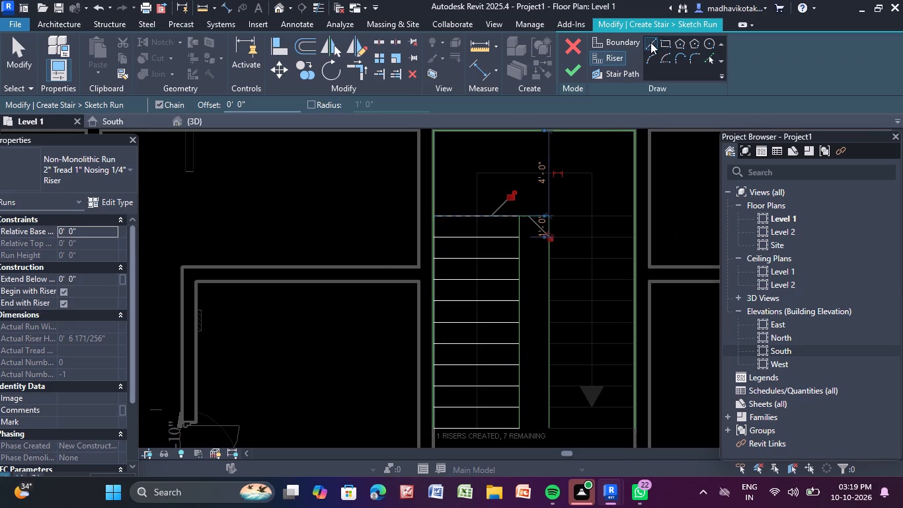
scroll(565, 216, up, 2)
click(547, 220)
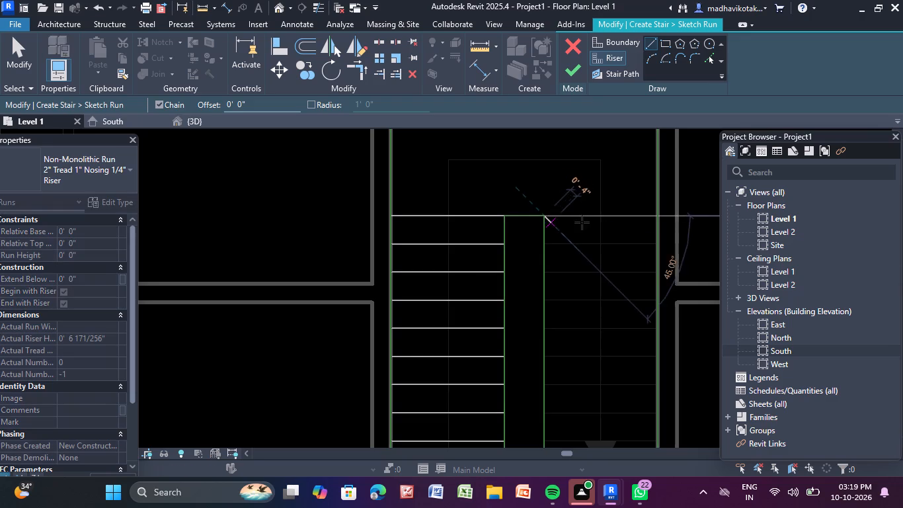
click(655, 213)
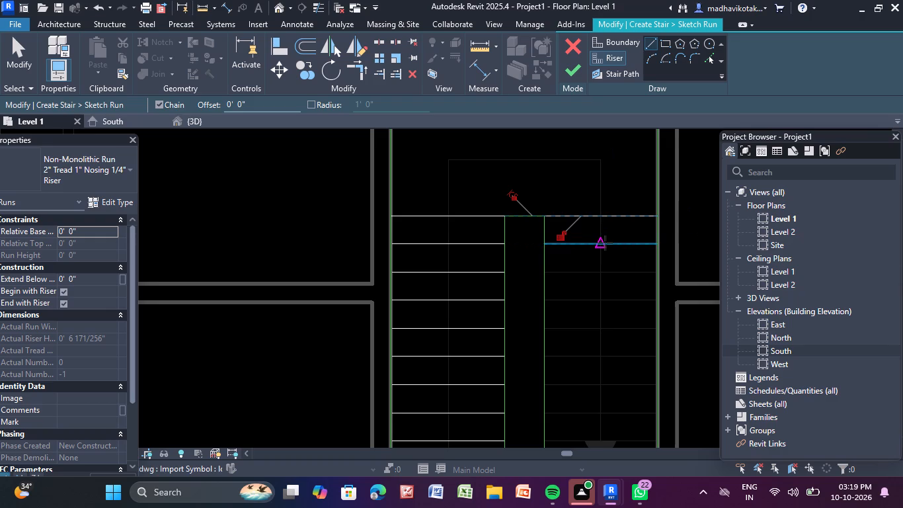
Create six risers on the east flight by picking successive DWG tread lines downward from the one just below the landing edge.
click(706, 59)
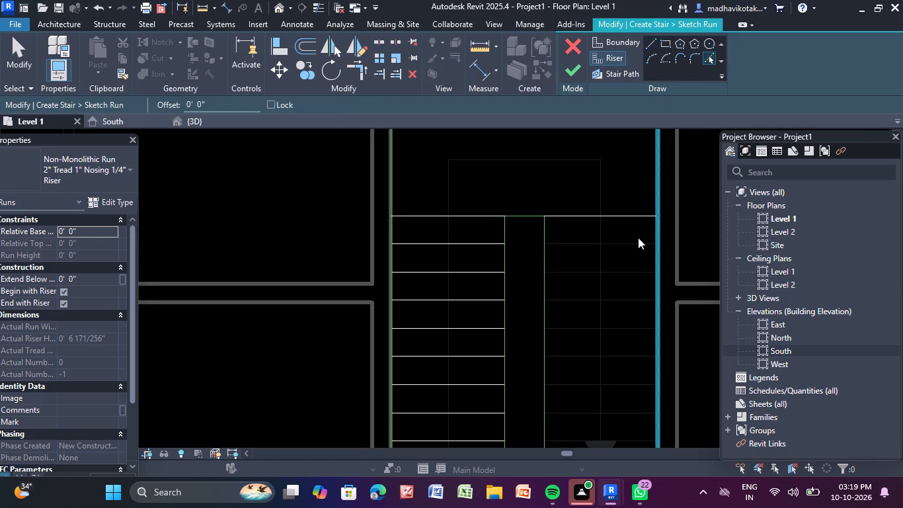
click(613, 241)
click(602, 269)
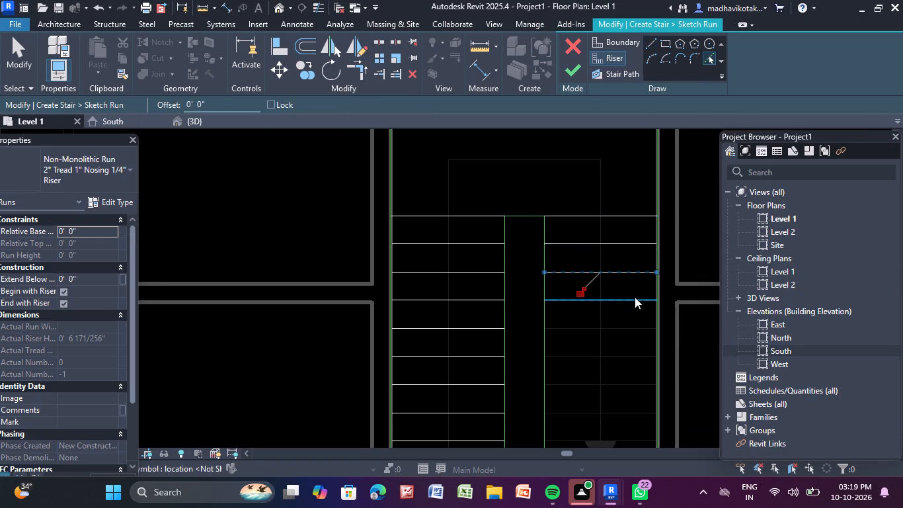
click(635, 297)
scroll(537, 273, down, 2)
scroll(594, 320, down, 1)
scroll(606, 326, up, 2)
click(608, 312)
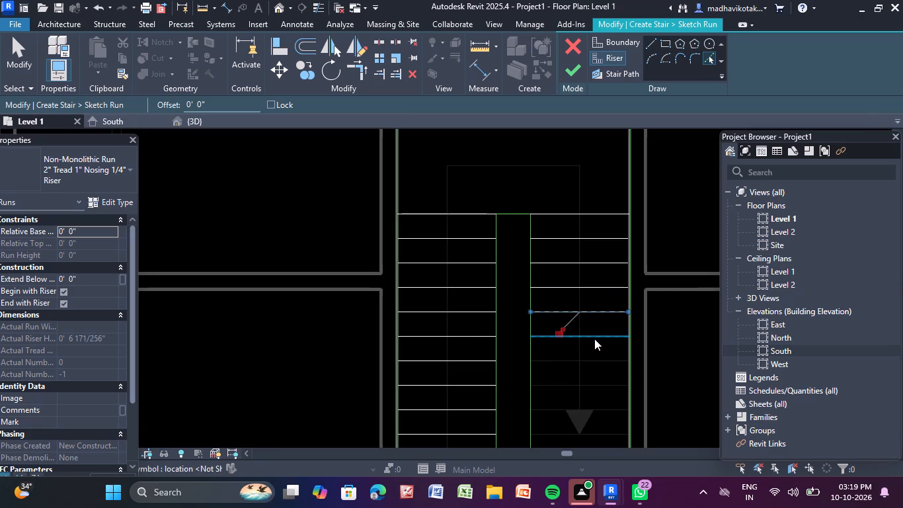
click(594, 339)
scroll(523, 355, down, 3)
click(574, 360)
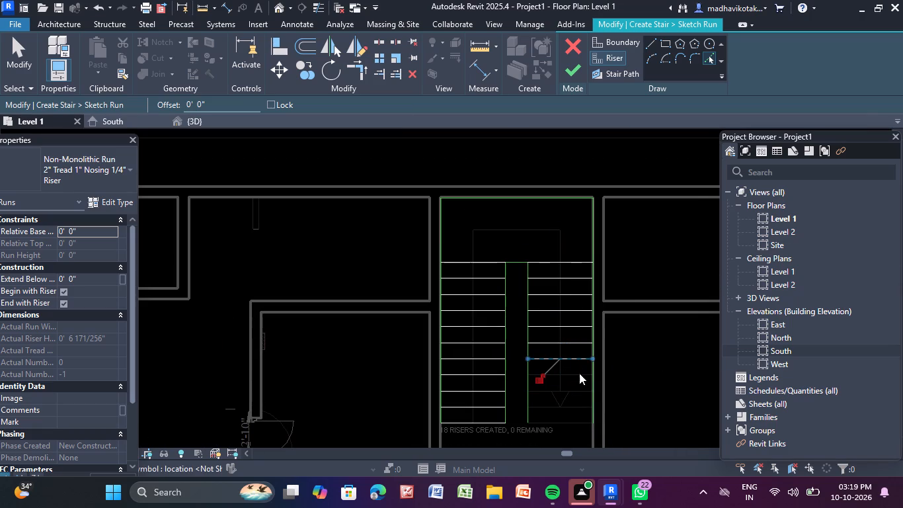
Create the last four risers on the east flight by picking the remaining DWG tread lines down to the flight's bottom edge.
click(581, 378)
click(584, 390)
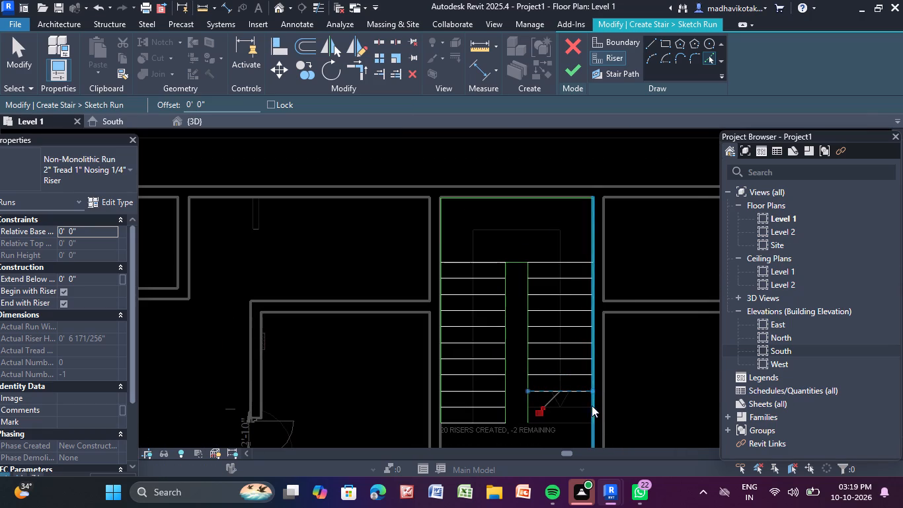
click(578, 408)
click(570, 422)
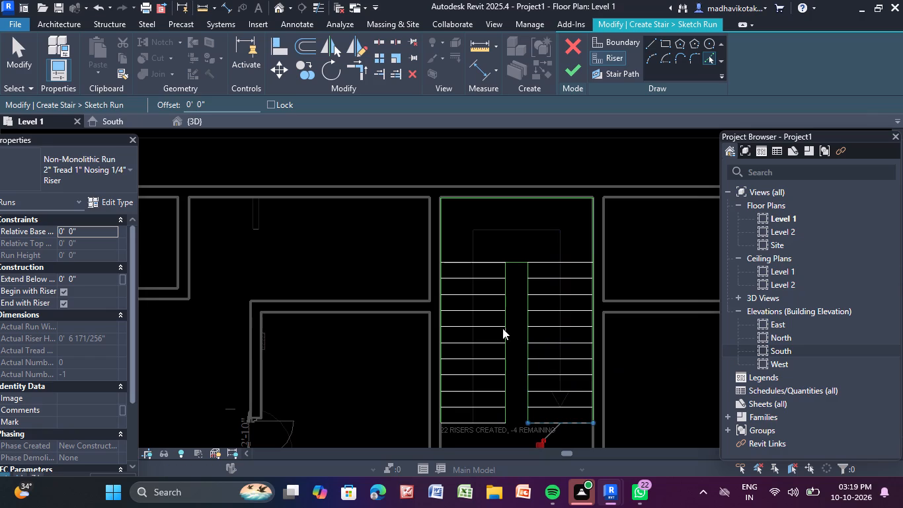
Draw the U-shaped stair path from the west flight's bottom riser 12'-0" up, across the landing, and 12'-0" down to the east flight's bottom riser.
scroll(460, 315, down, 2)
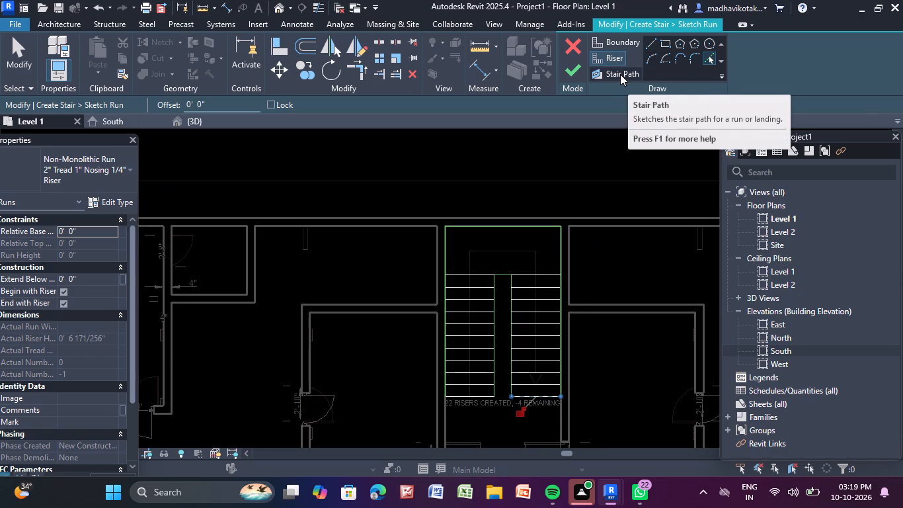
click(620, 74)
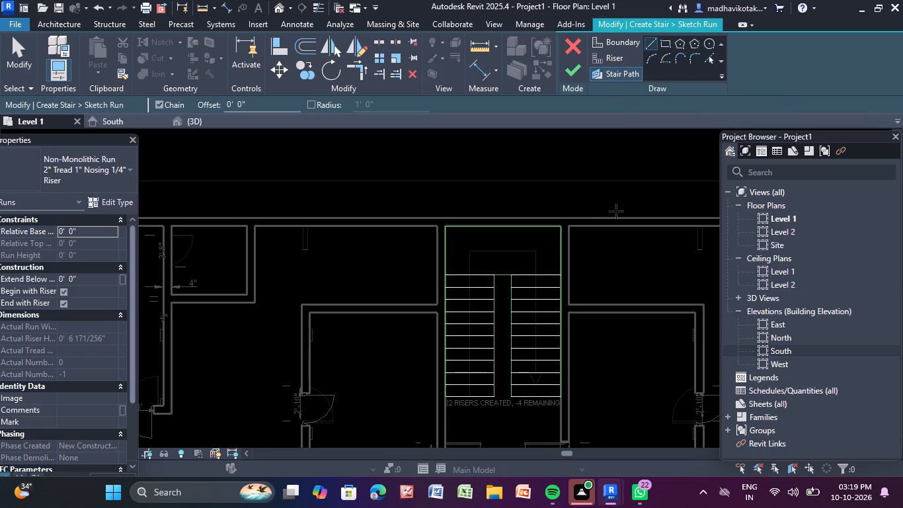
click(648, 41)
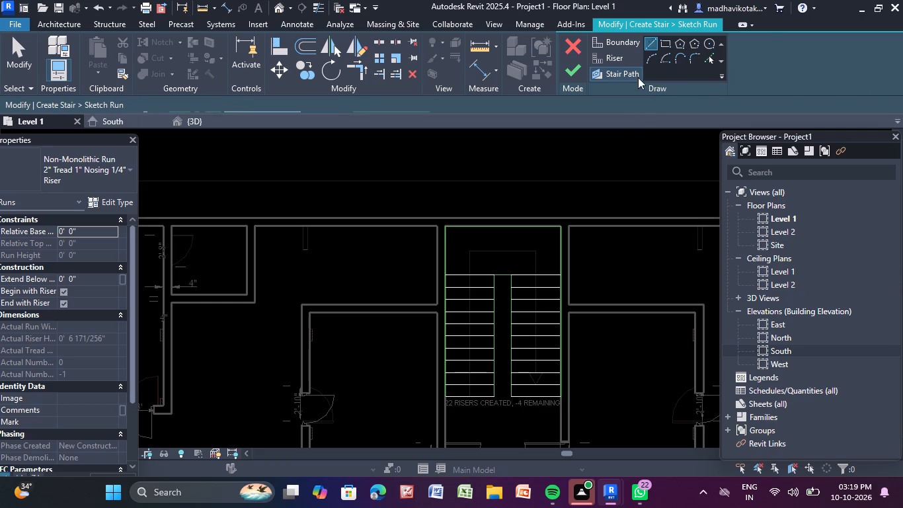
scroll(473, 415, up, 3)
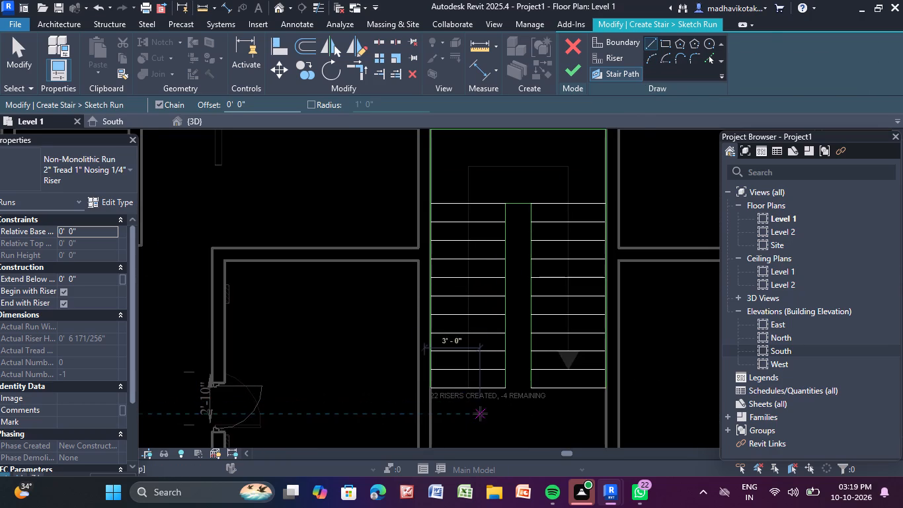
scroll(480, 413, up, 2)
click(467, 381)
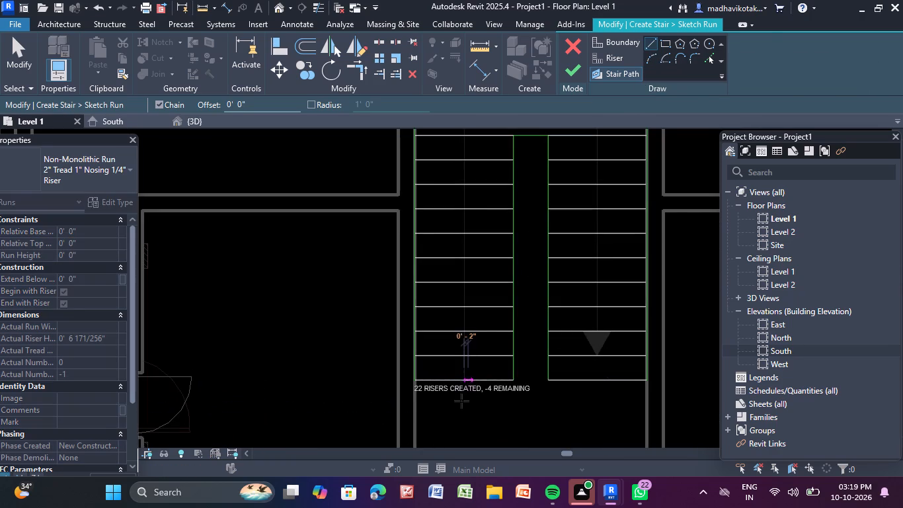
scroll(461, 407, down, 5)
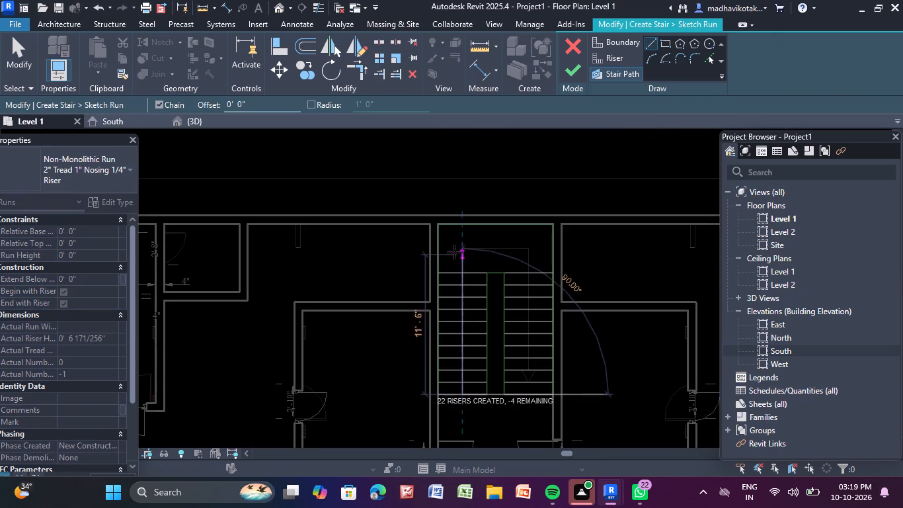
scroll(467, 247, up, 2)
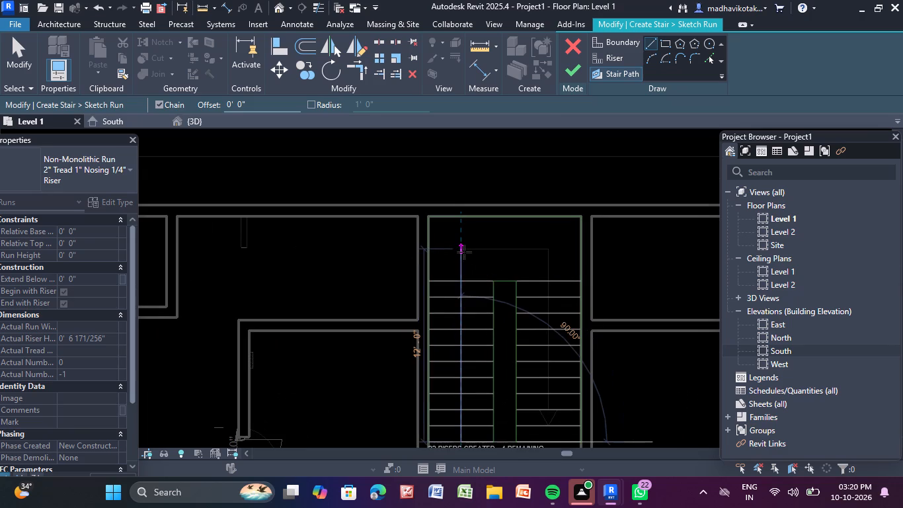
click(464, 252)
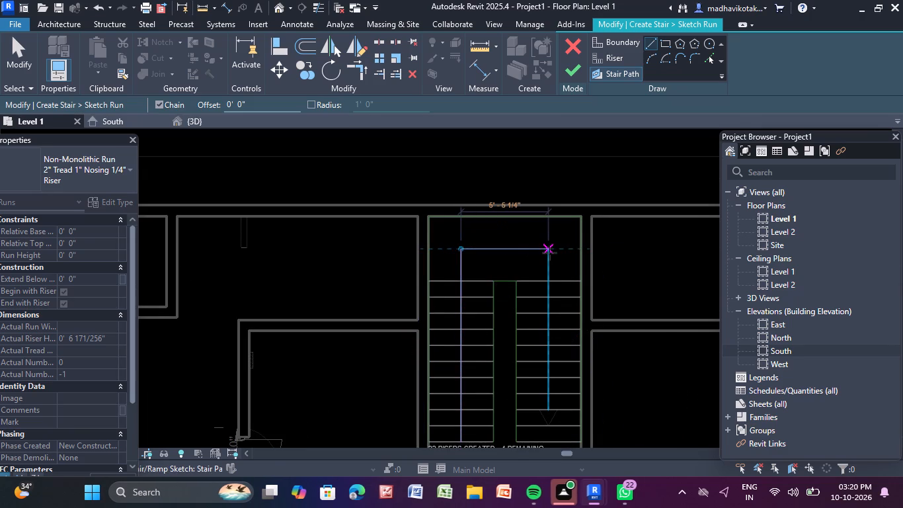
click(550, 253)
scroll(505, 280, down, 3)
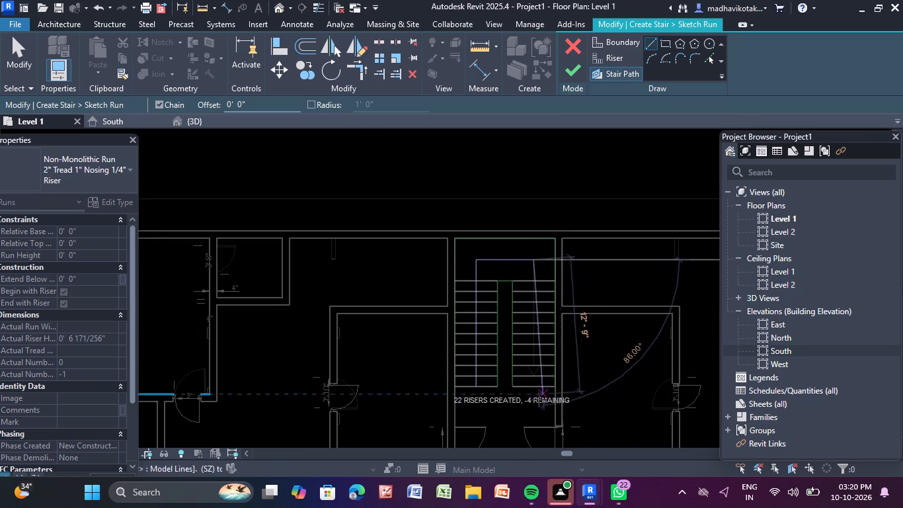
scroll(530, 403, up, 3)
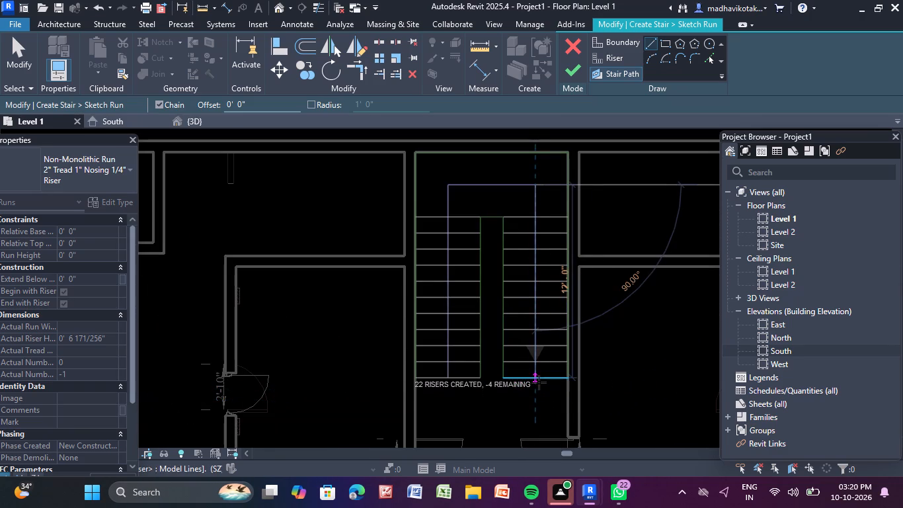
scroll(539, 382, up, 2)
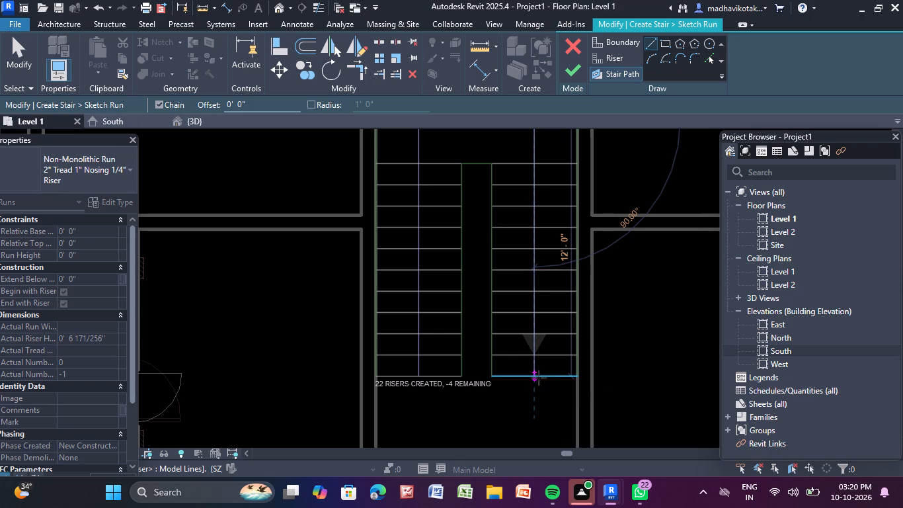
click(538, 374)
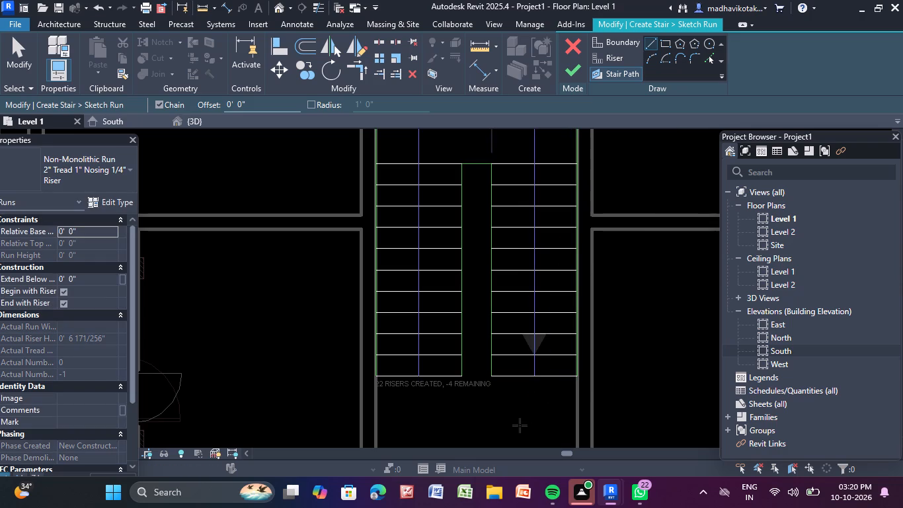
scroll(538, 402, down, 4)
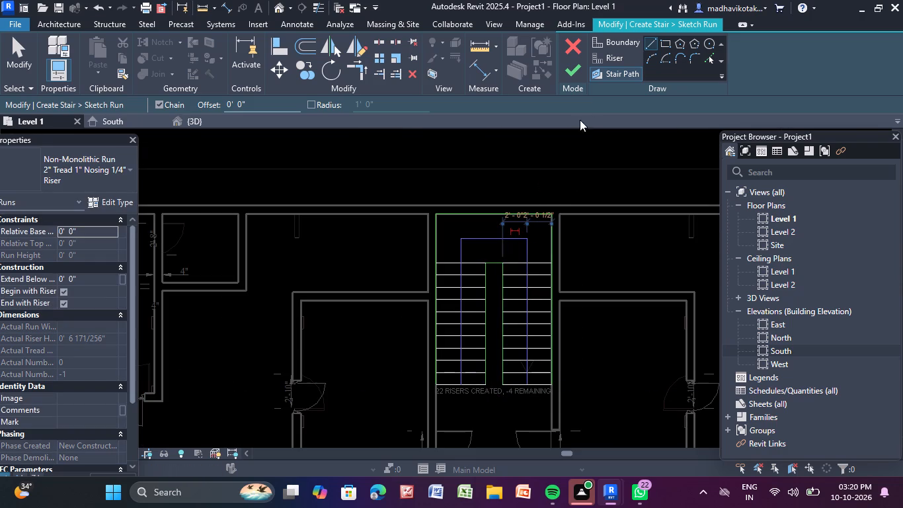
Finish the run sketch and complete the stair on Level 1.
click(573, 73)
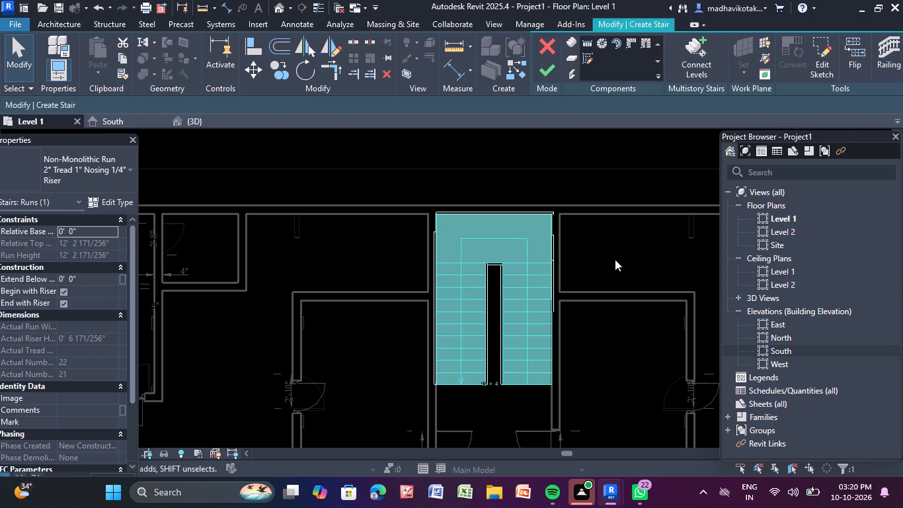
click(542, 75)
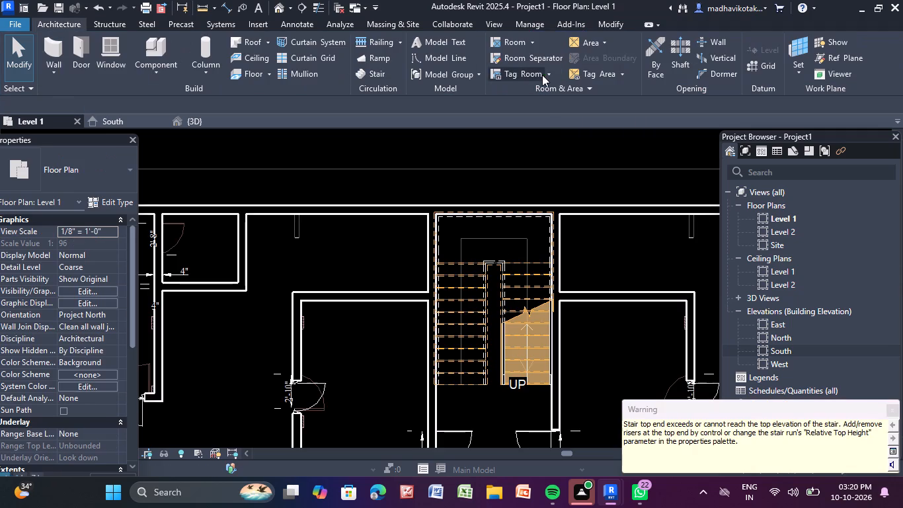
click(632, 233)
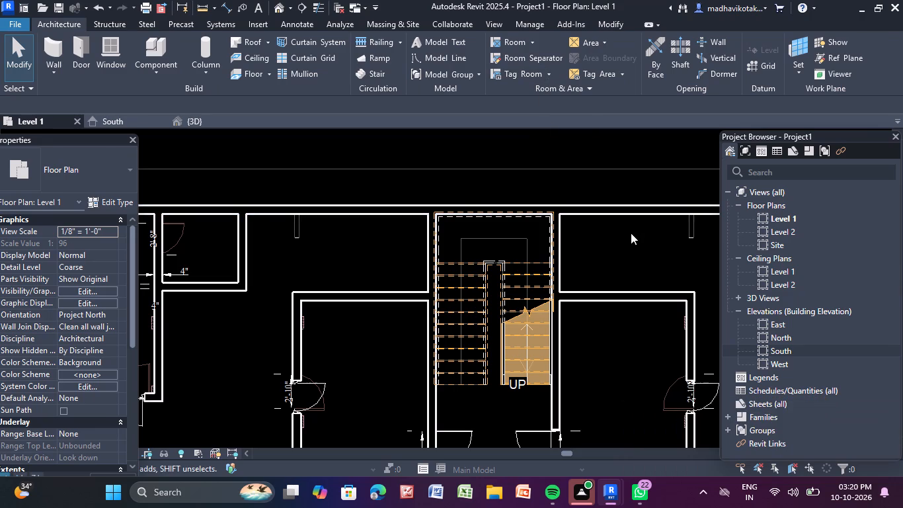
Delete the Generic - 12" roof over the building in the 3D view.
scroll(631, 233, down, 4)
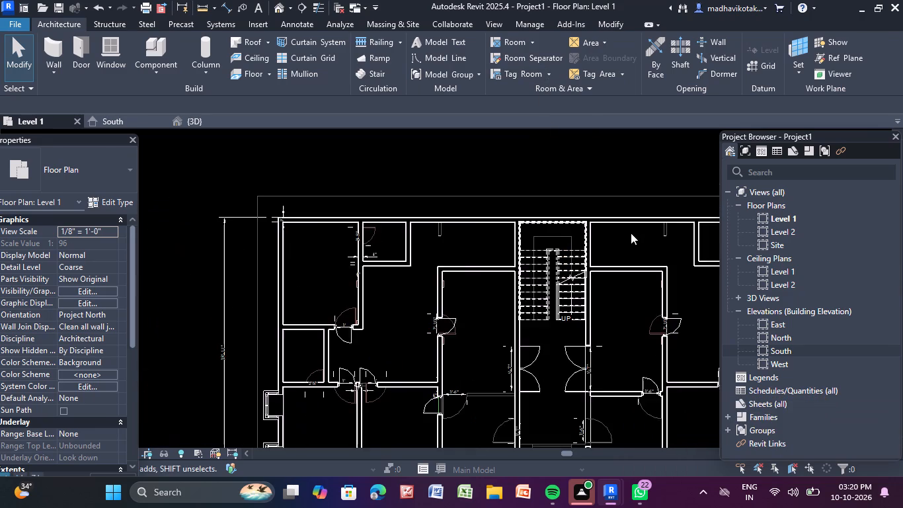
scroll(604, 227, down, 3)
middle_drag(473, 274, 379, 248)
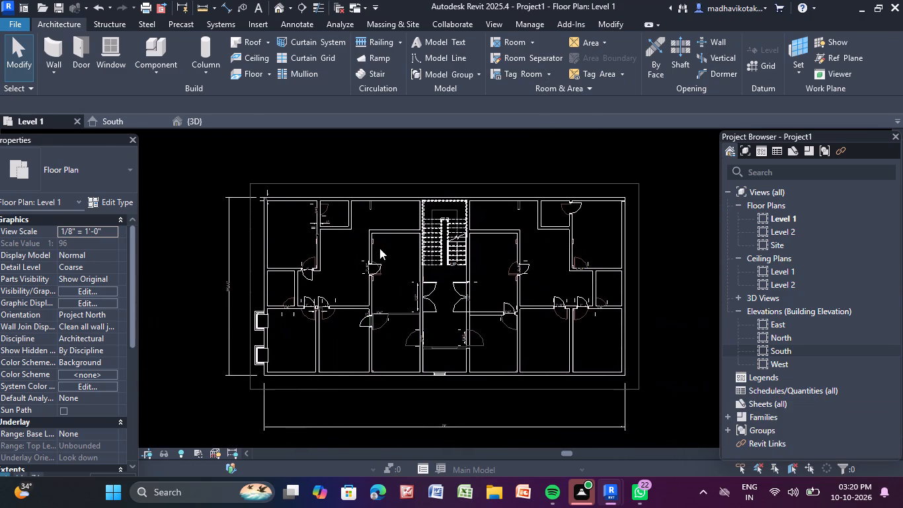
click(208, 126)
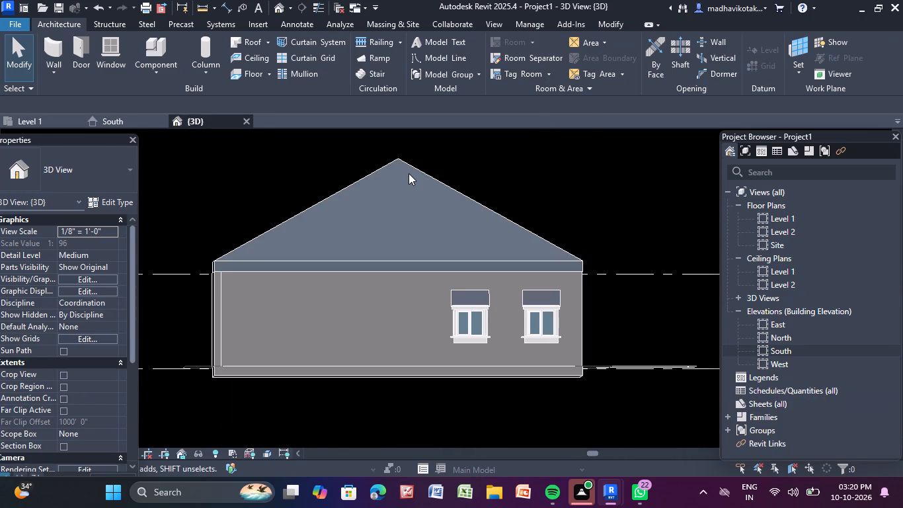
click(412, 170)
key(Delete)
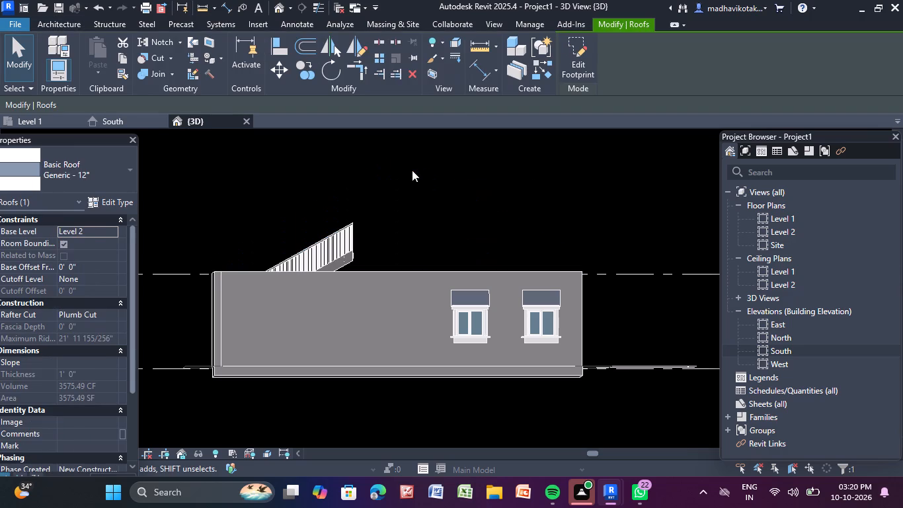
Examine the new stair and its railings from several angles in the 3D view and on the Level 1 plan.
shift+scroll(458, 245, up, 1)
shift+middle_drag(458, 245, 256, 388)
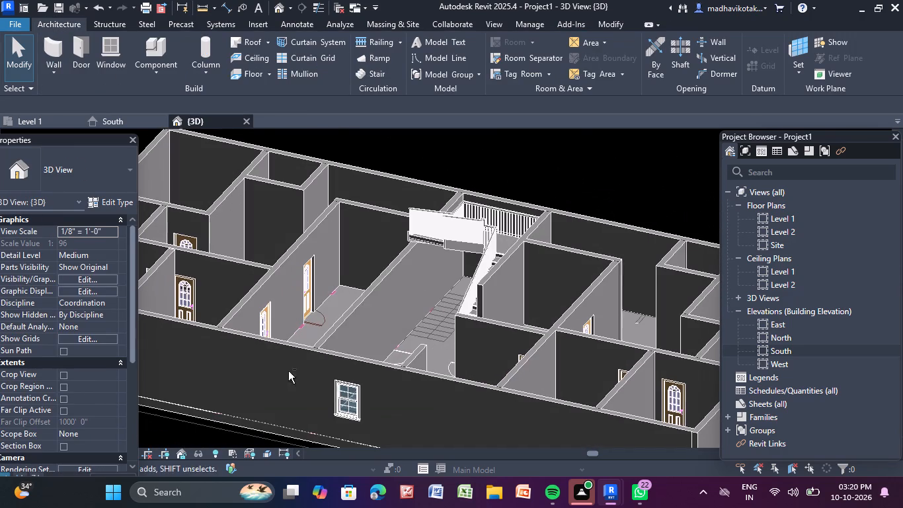
shift+middle_drag(414, 267, 451, 298)
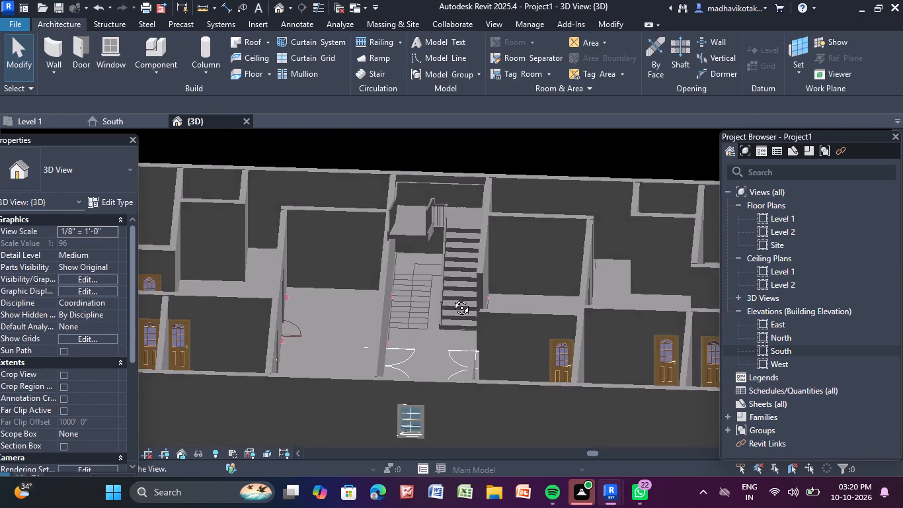
shift+middle_drag(451, 298, 442, 351)
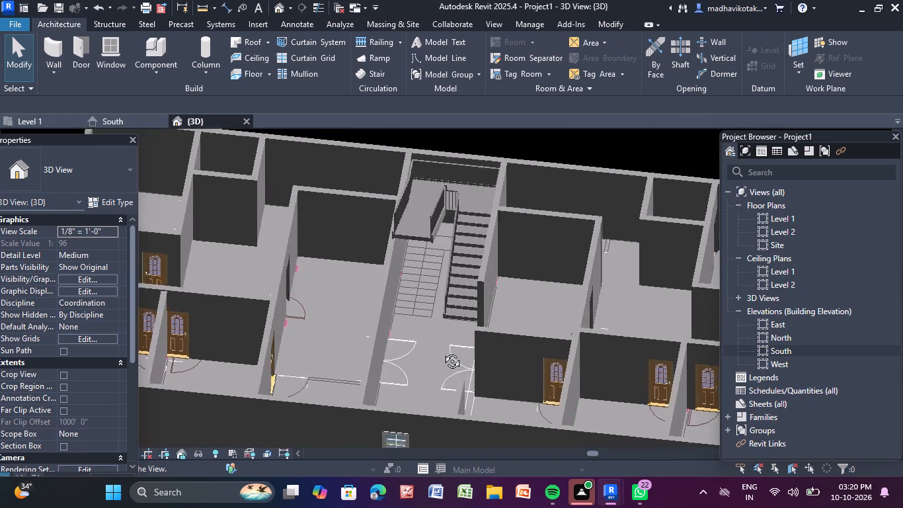
shift+middle_drag(442, 351, 450, 276)
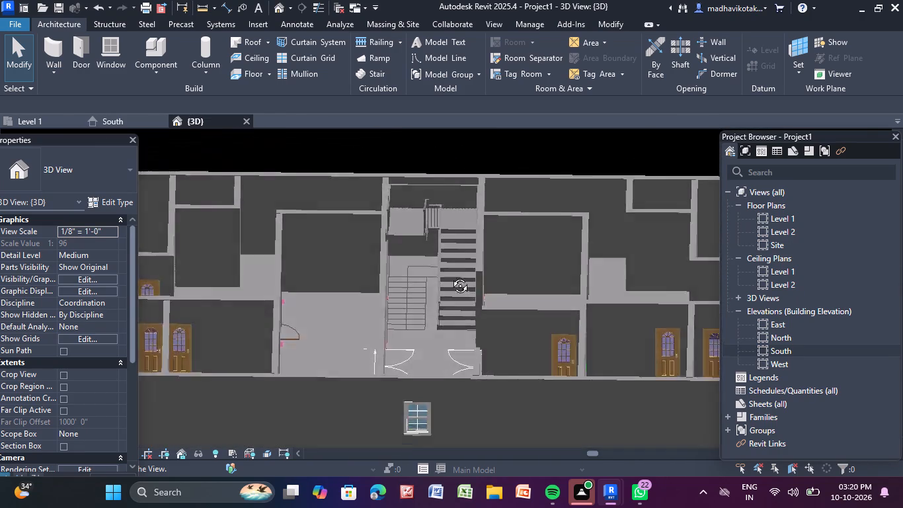
shift+middle_drag(450, 276, 456, 268)
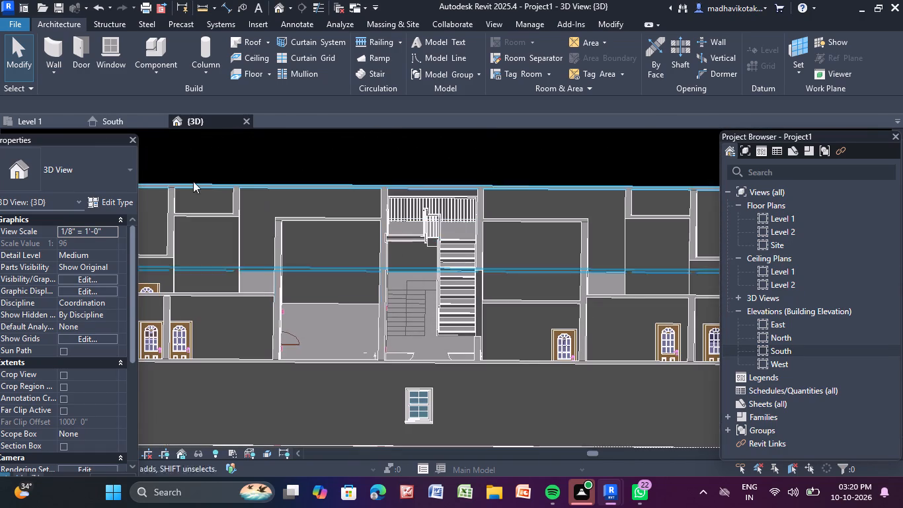
click(30, 121)
scroll(465, 228, up, 3)
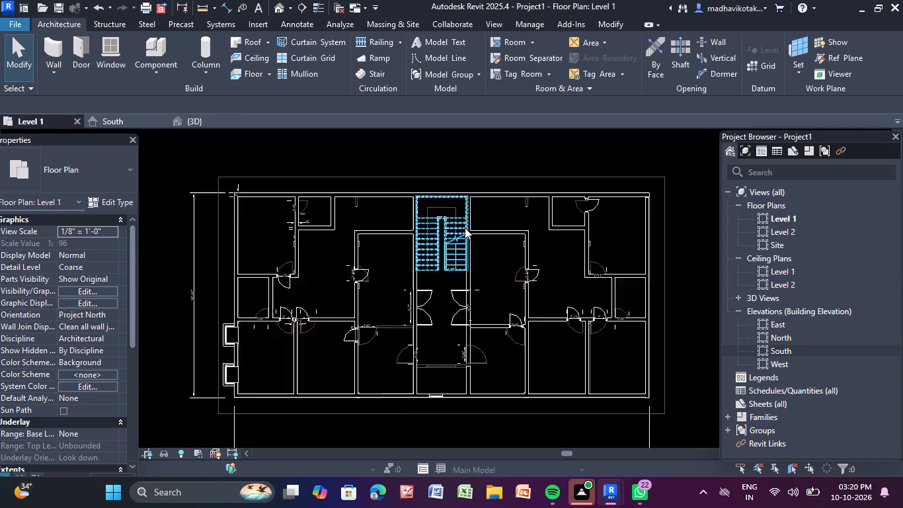
scroll(465, 228, up, 5)
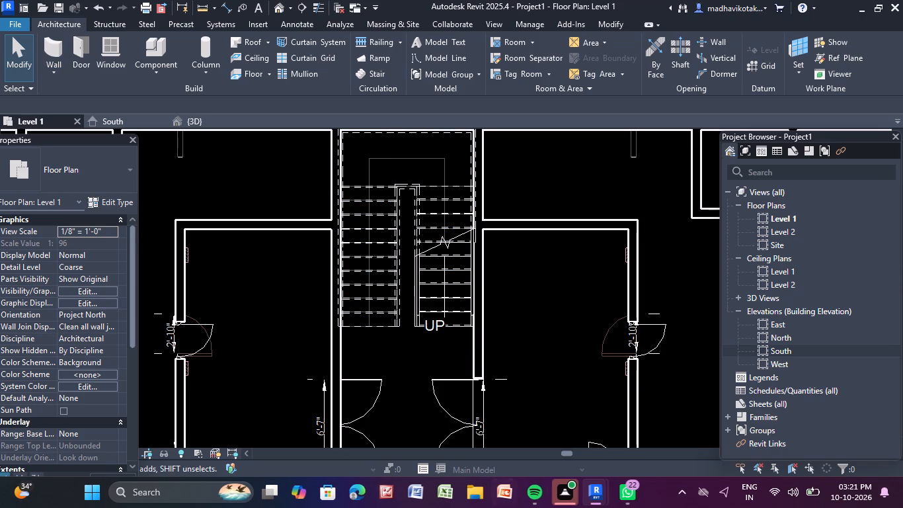
scroll(444, 316, up, 3)
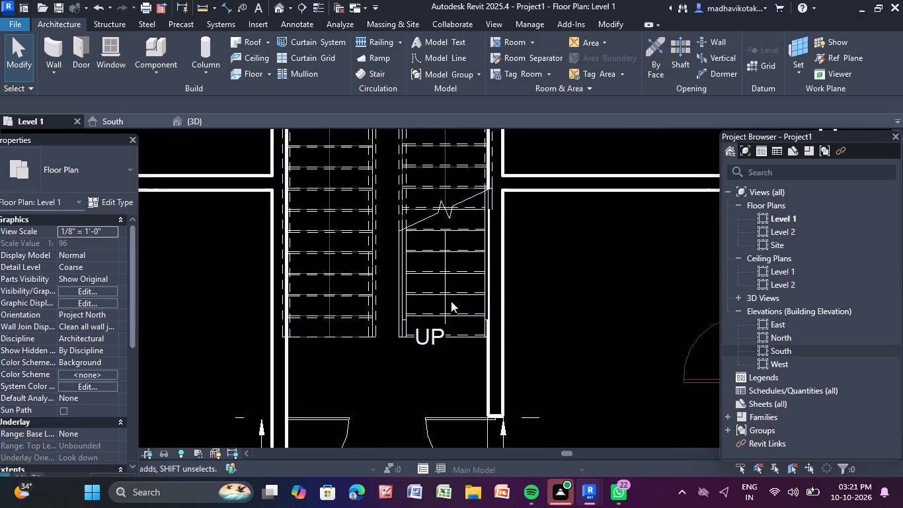
scroll(449, 304, up, 2)
scroll(448, 306, down, 3)
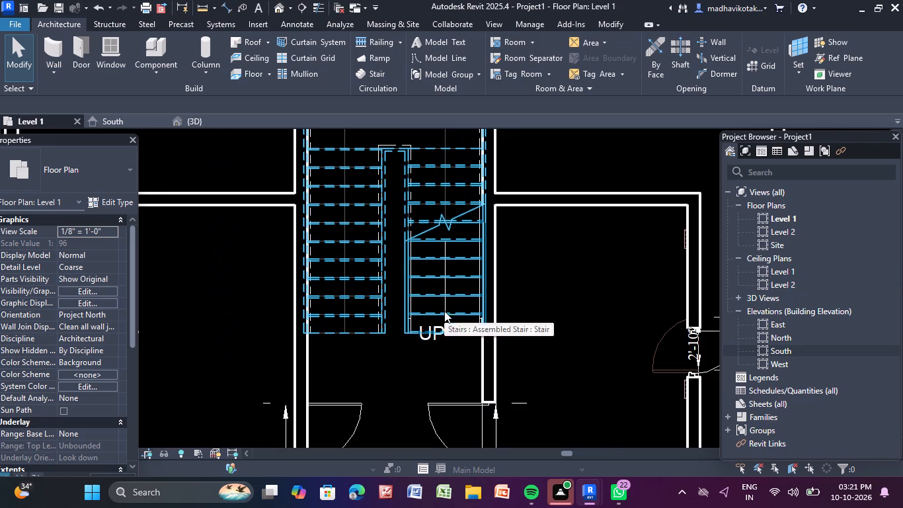
scroll(442, 313, down, 3)
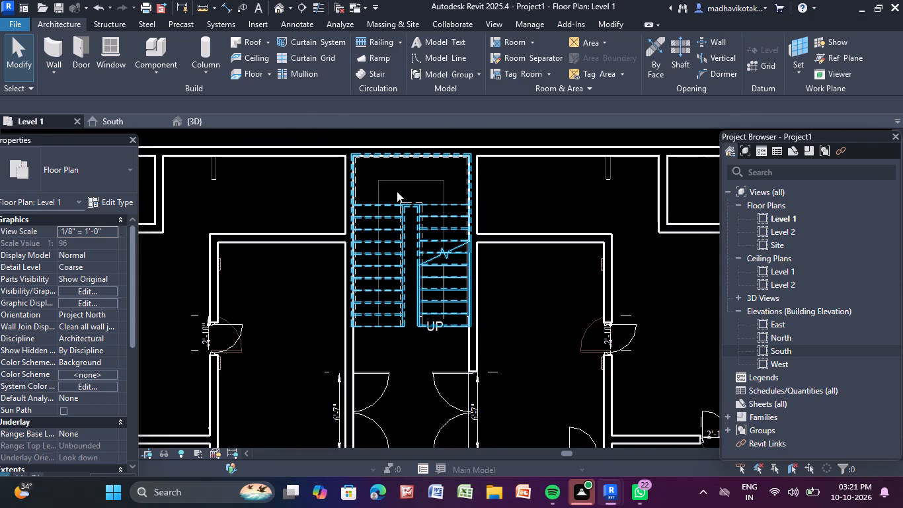
Show the active work plane on the Level 1 floor plan.
click(407, 180)
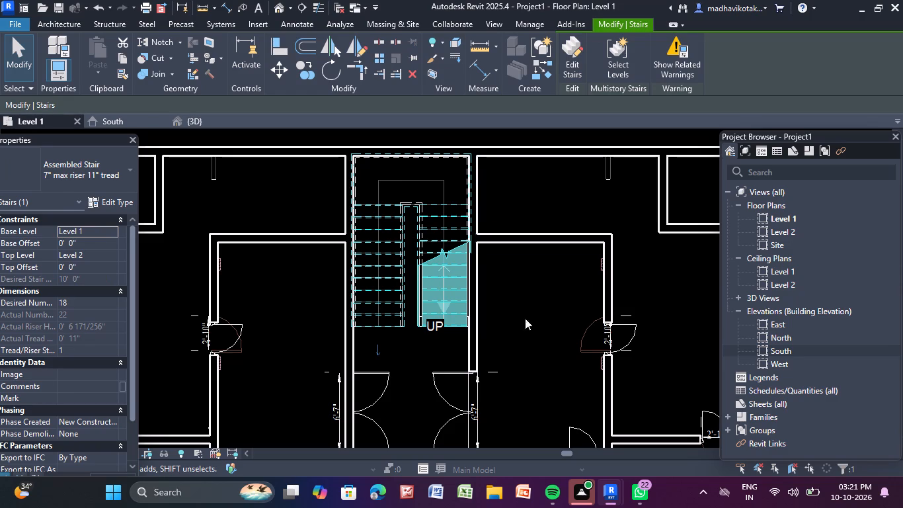
click(75, 21)
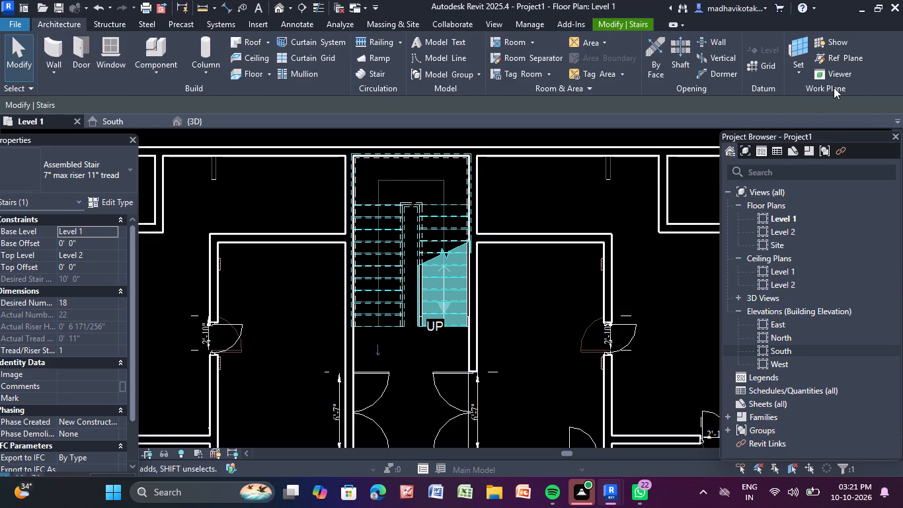
click(836, 45)
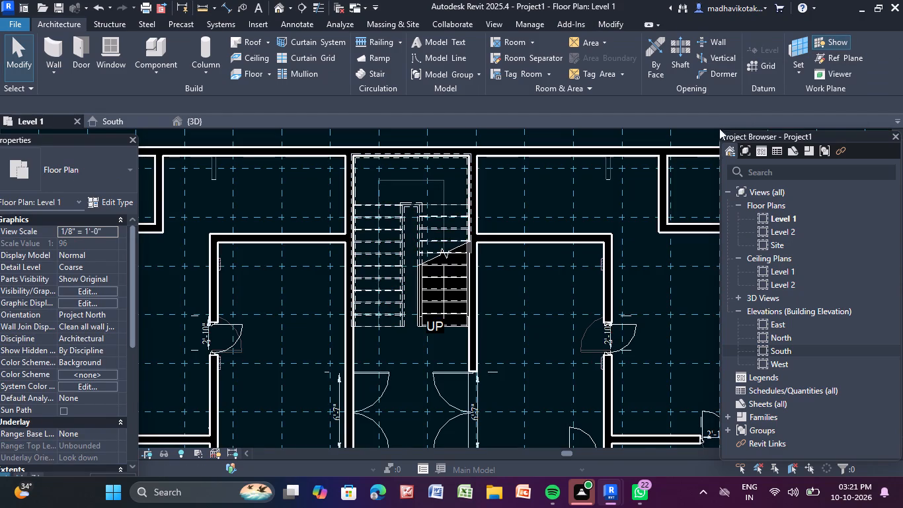
Undo the display of the work plane on the Level 1 floor plan.
scroll(440, 302, down, 3)
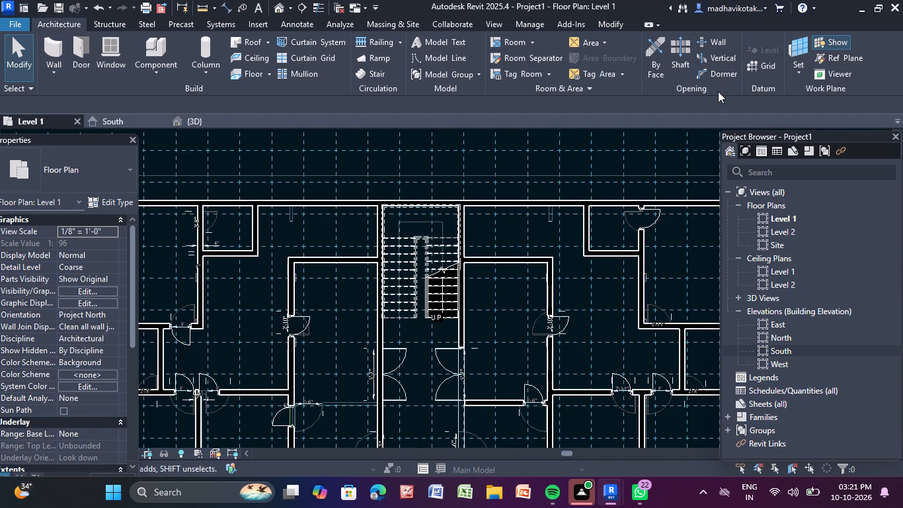
key(Escape)
key(Escape)
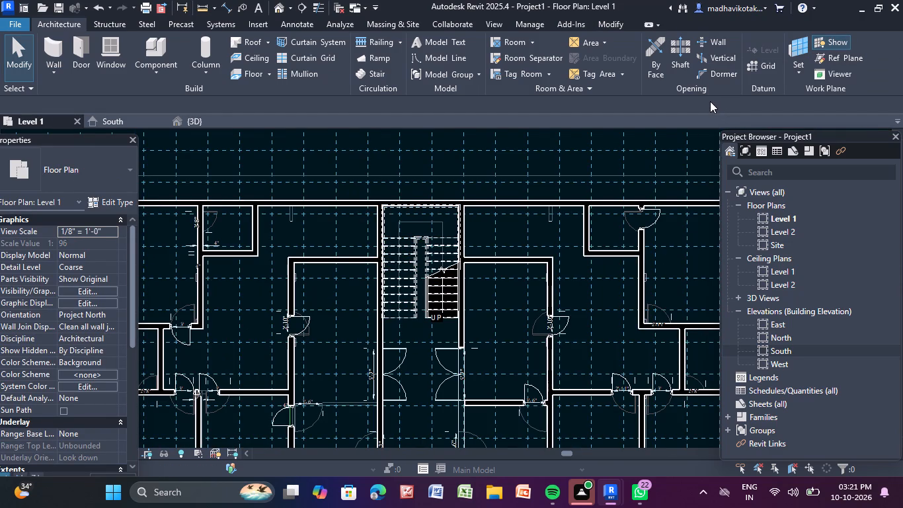
scroll(459, 243, down, 4)
key(Escape)
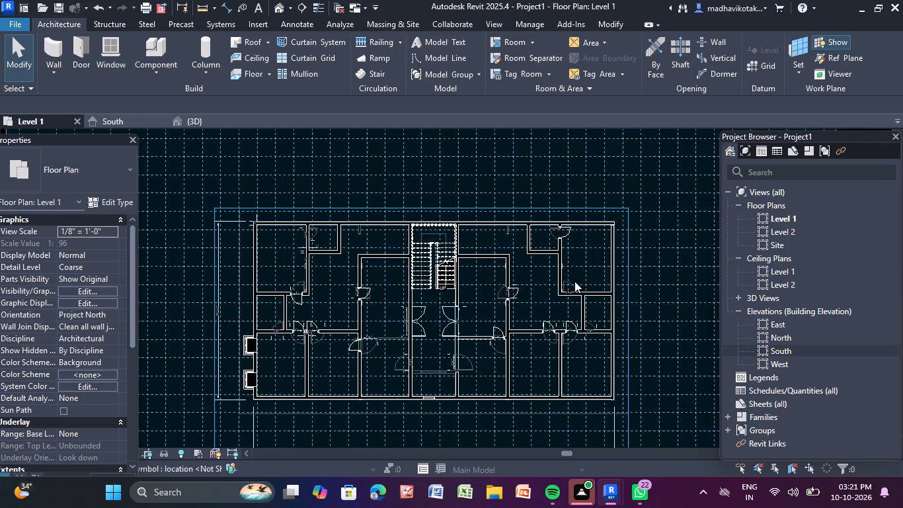
key(Escape)
key(Escape)
key(Escape)
key(ctrl+z)
scroll(469, 300, down, 4)
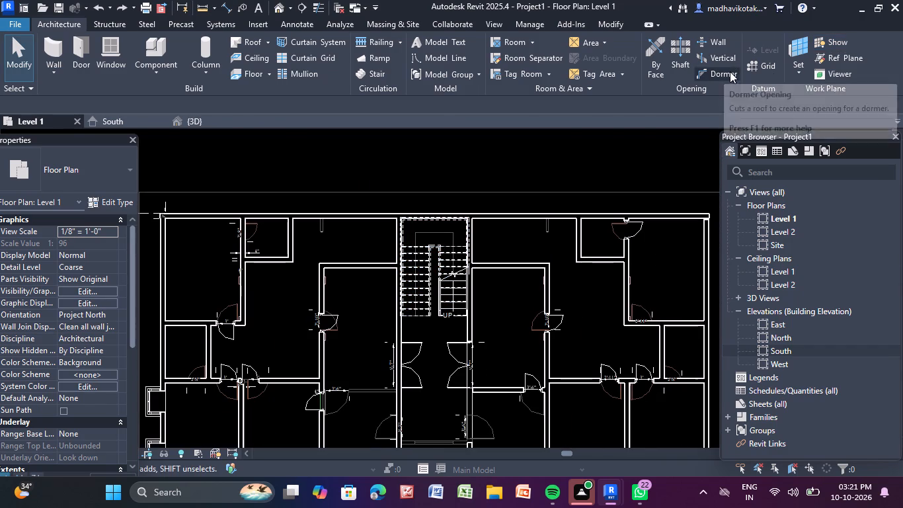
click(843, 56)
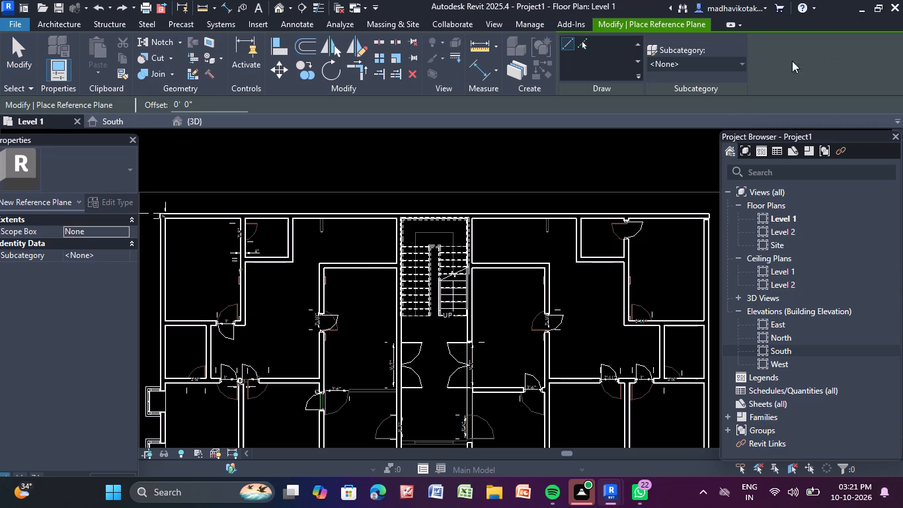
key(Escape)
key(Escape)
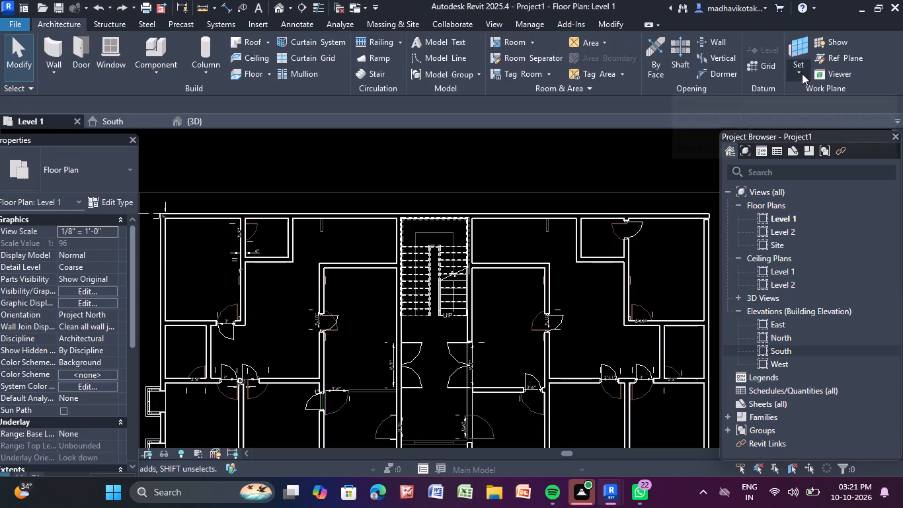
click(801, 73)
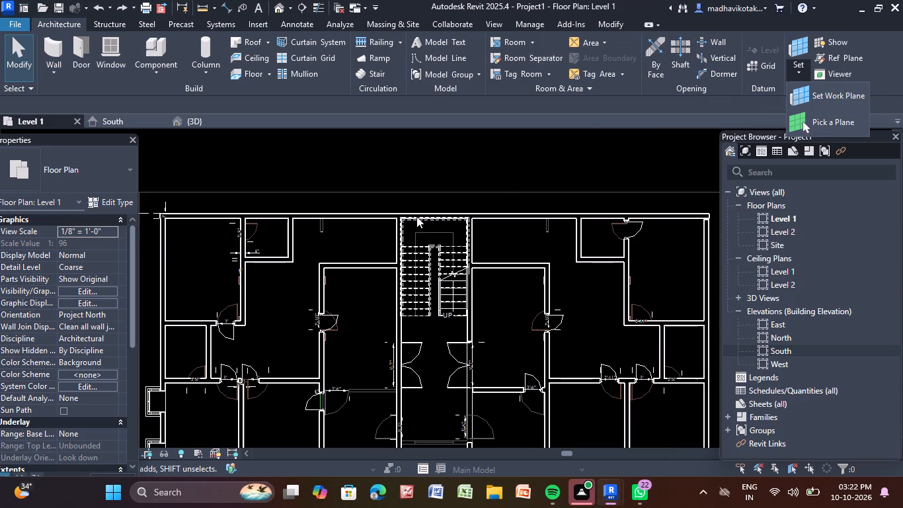
Delete the U-shaped stair together with its railings from the stairwell on the Level 1 plan.
scroll(411, 223, up, 4)
click(391, 222)
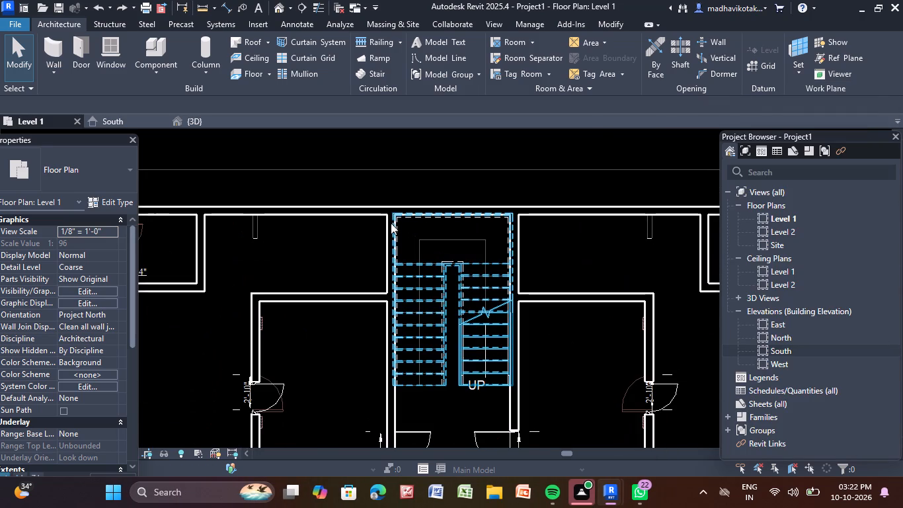
key(Delete)
triple_click(397, 226)
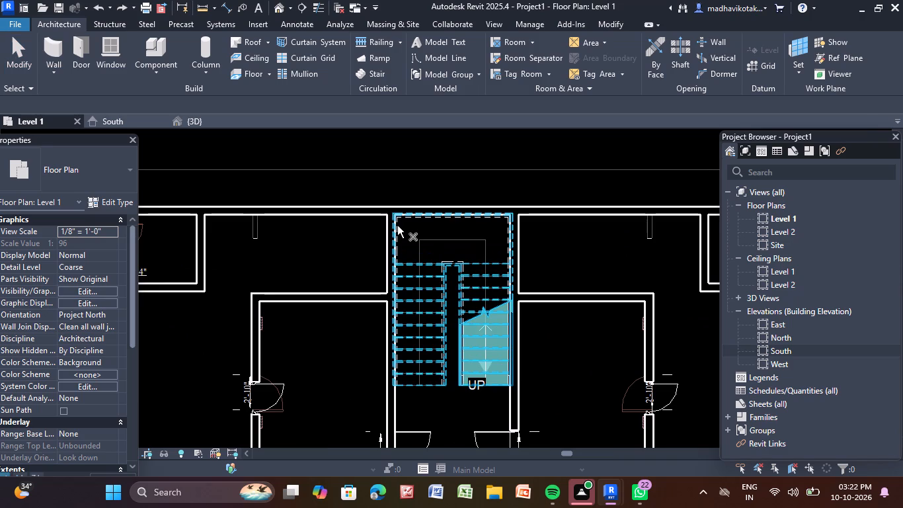
click(397, 226)
drag(397, 226, 436, 228)
key(Delete)
scroll(436, 228, down, 3)
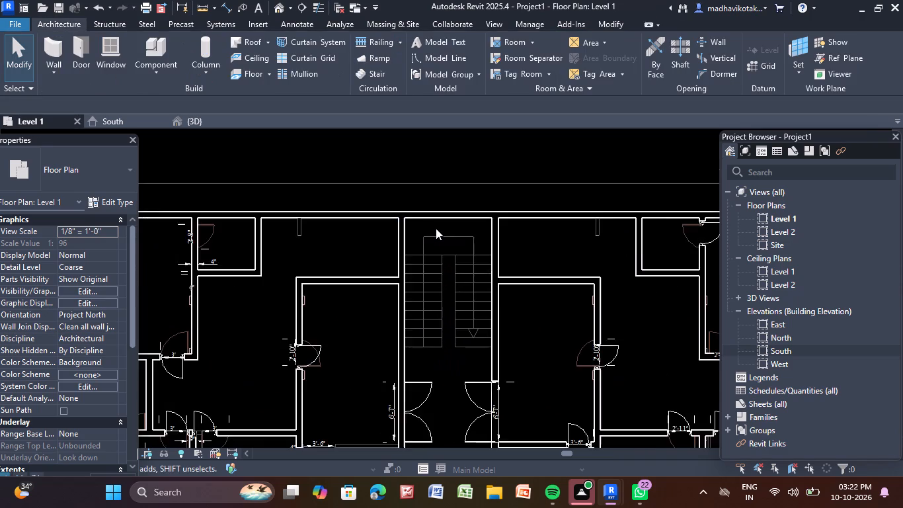
Begin a new stair with a sketched run and draw its straight boundary line along the stairwell's east wall, starting at the north corner.
double_click(382, 73)
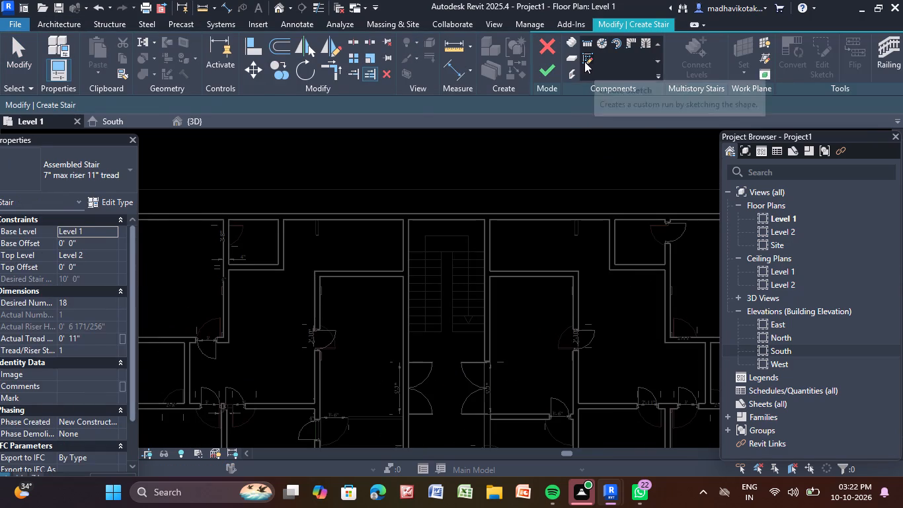
click(584, 62)
click(617, 44)
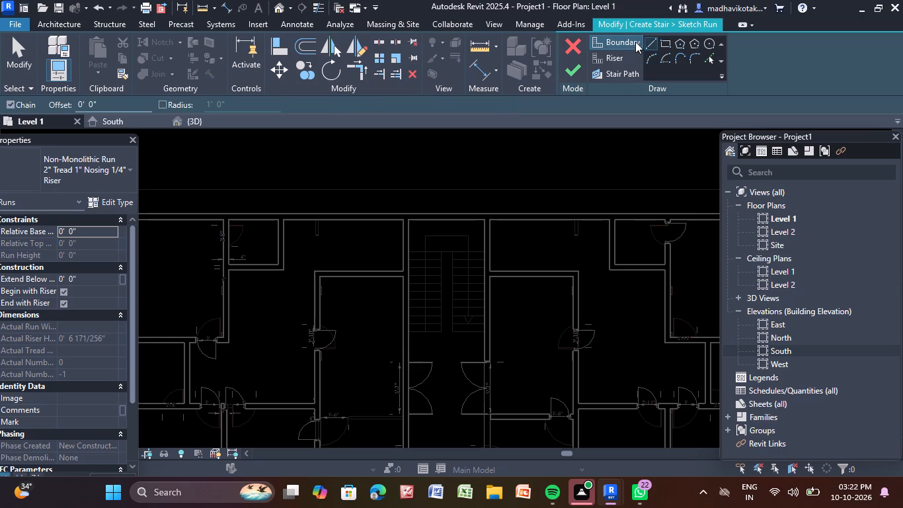
click(650, 38)
scroll(485, 338, up, 6)
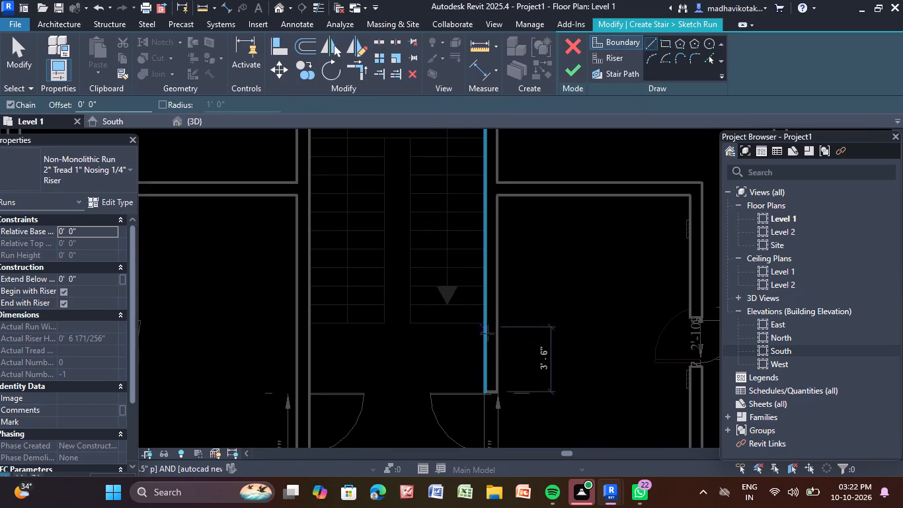
scroll(518, 328, down, 2)
middle_drag(519, 327, 514, 345)
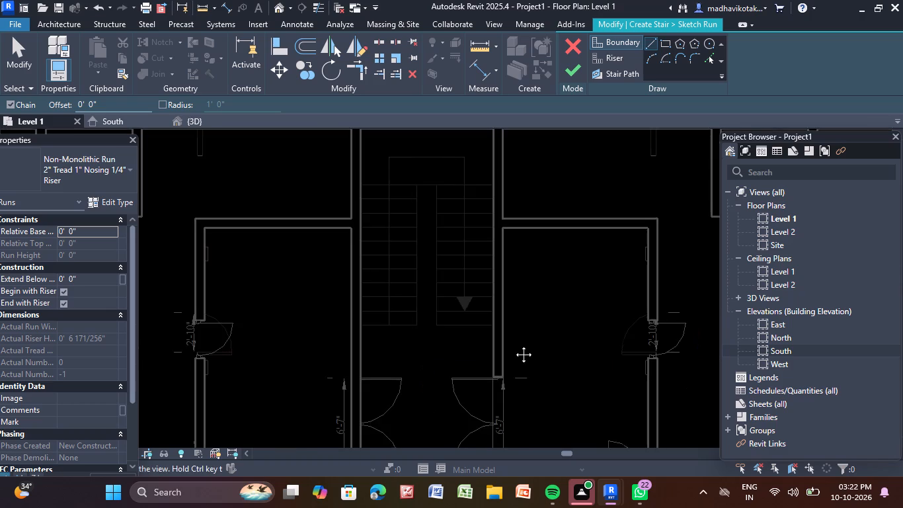
middle_drag(514, 345, 500, 392)
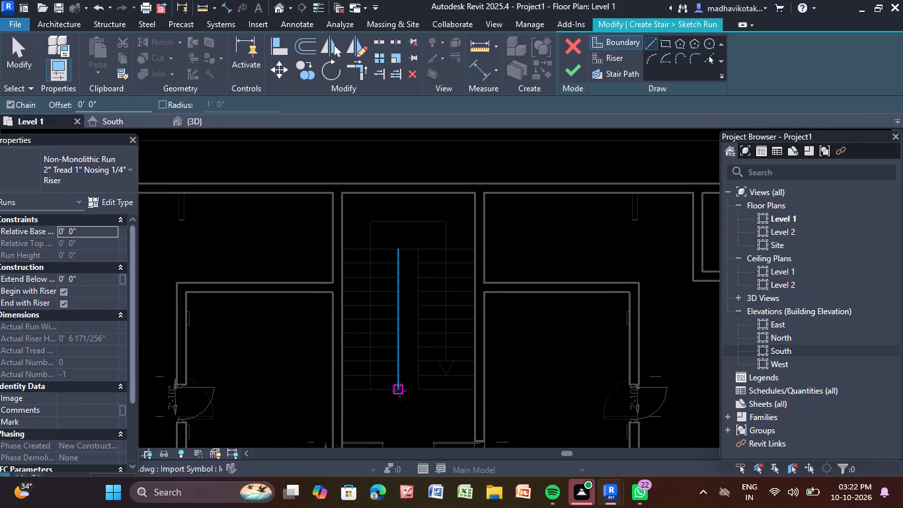
scroll(420, 380, up, 4)
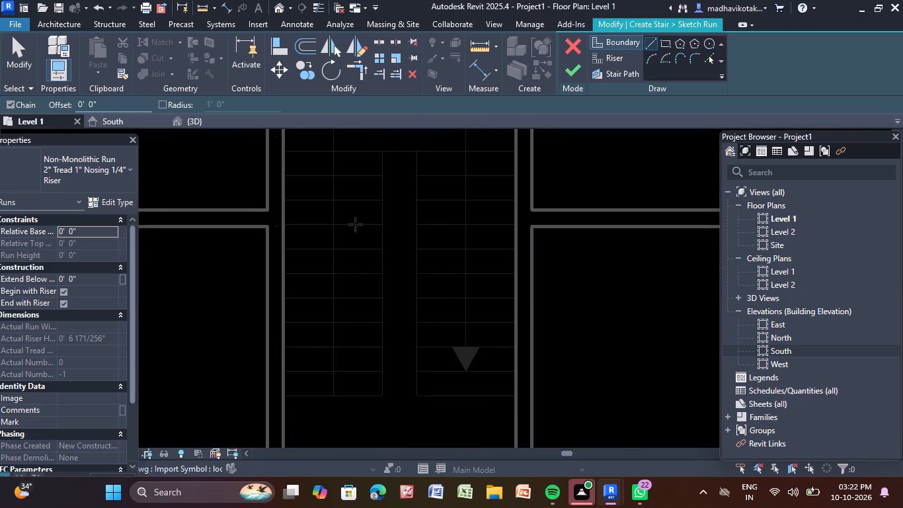
scroll(420, 399, up, 4)
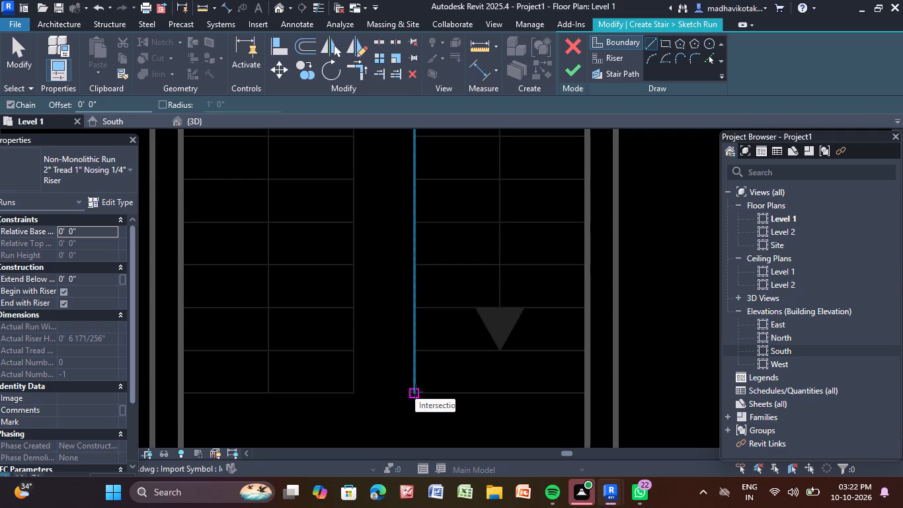
scroll(531, 396, down, 2)
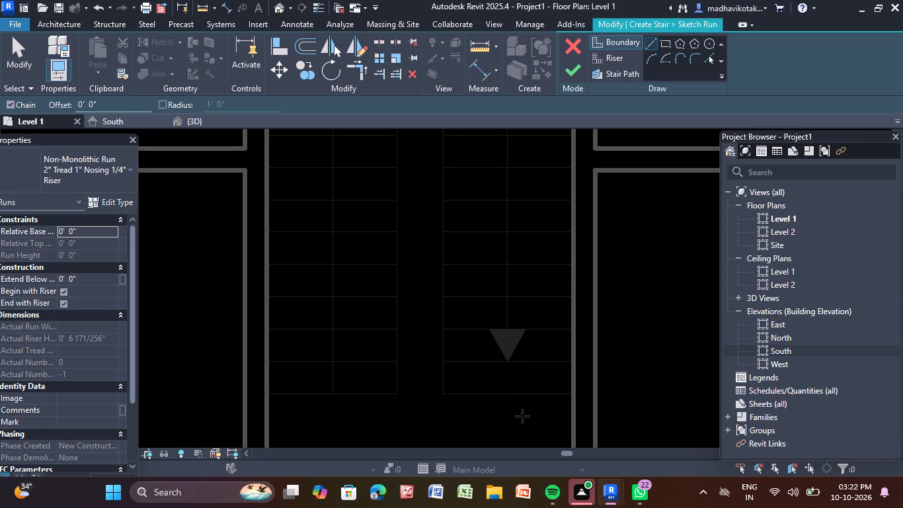
middle_drag(518, 425, 505, 459)
scroll(505, 456, down, 1)
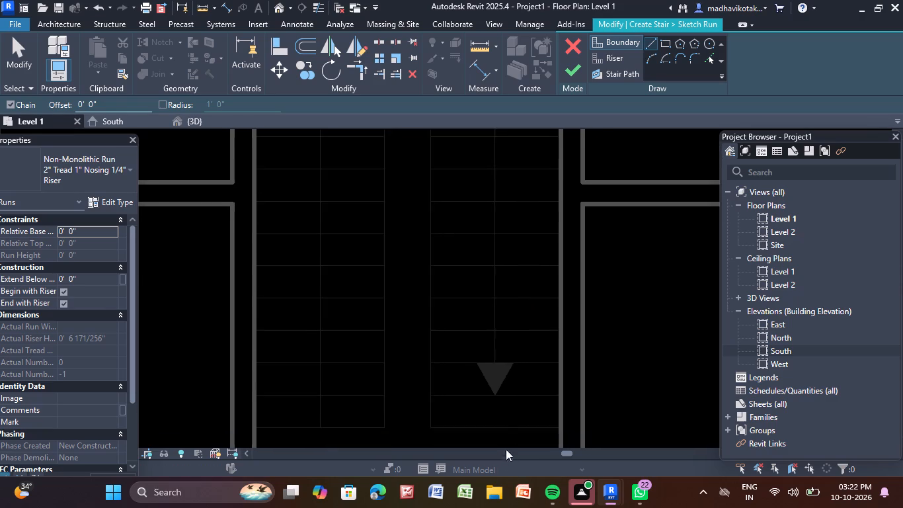
scroll(506, 449, down, 1)
scroll(510, 393, down, 3)
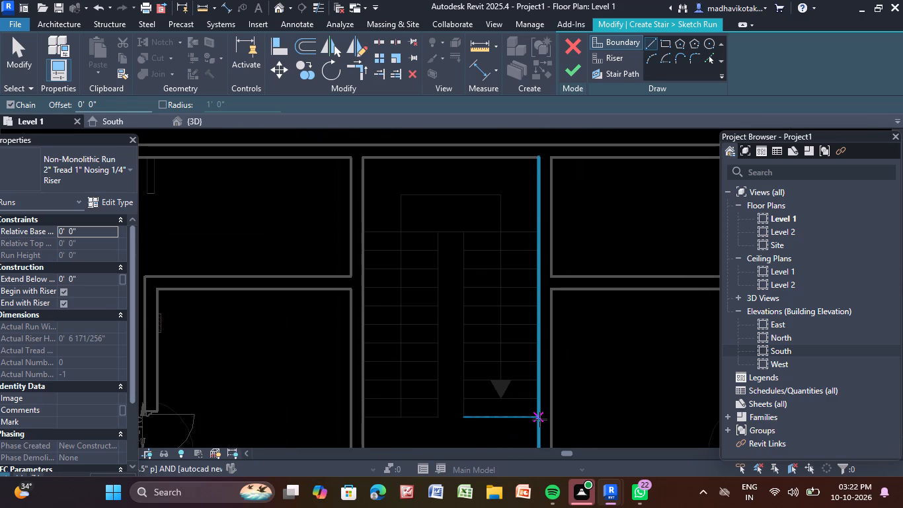
click(539, 159)
scroll(544, 406, down, 2)
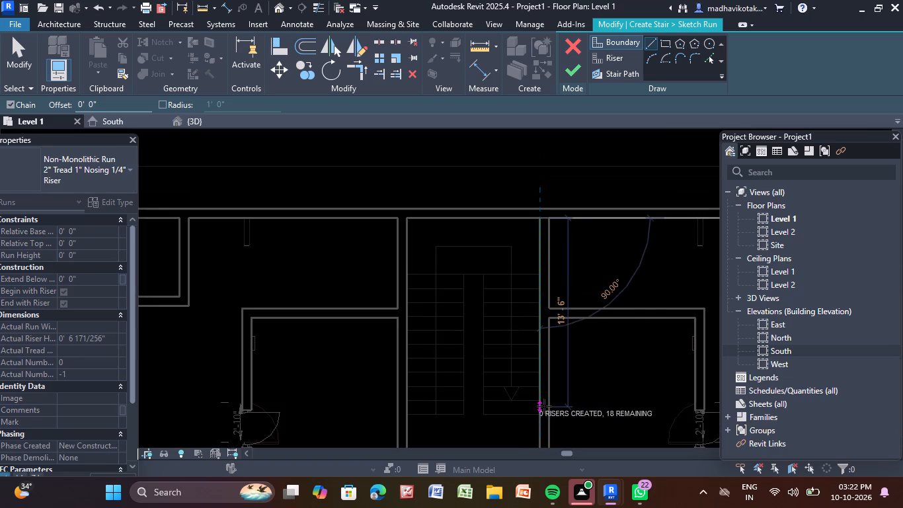
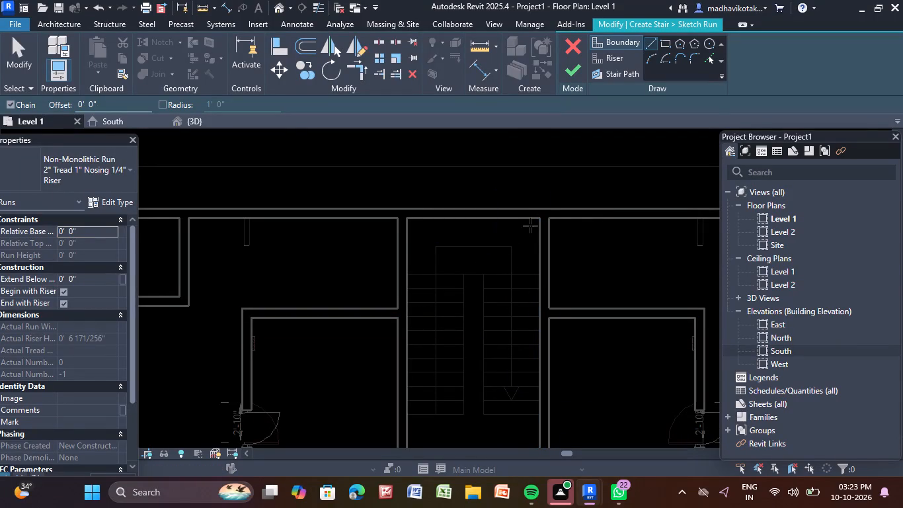
Sketch the outer run boundary along the stairwell's right, top and left walls, 9'-6" wide, stopping level with the flights' lower ends.
click(538, 417)
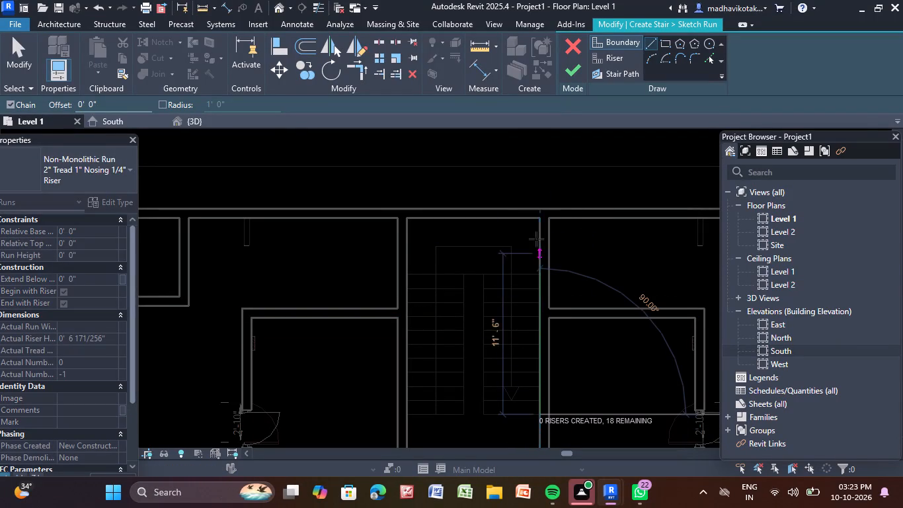
click(541, 220)
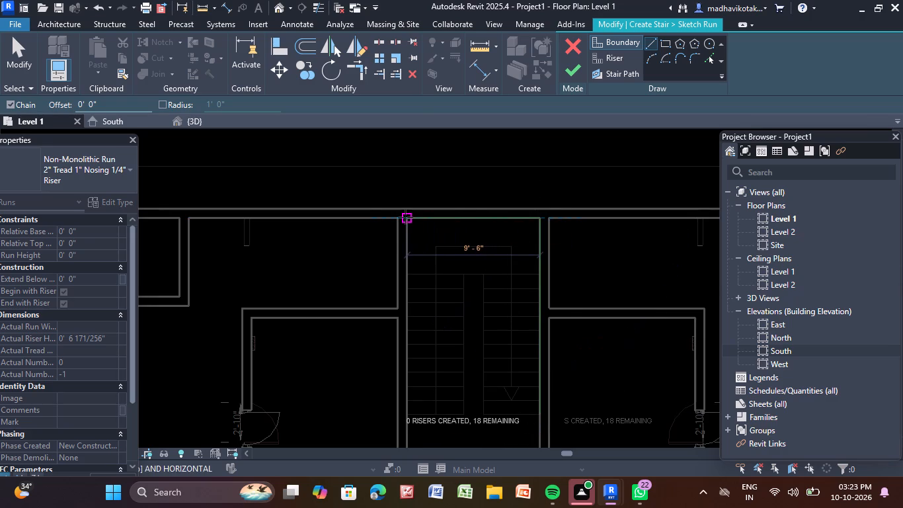
click(405, 217)
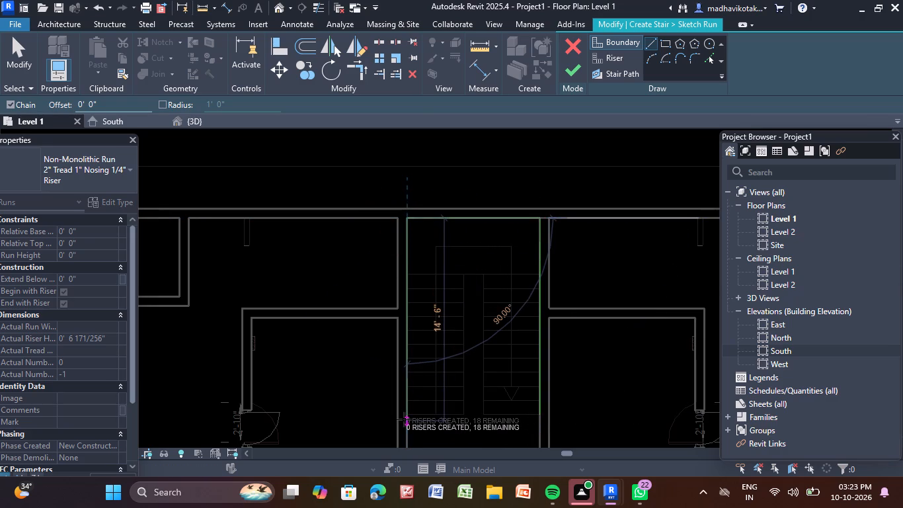
scroll(404, 419, up, 4)
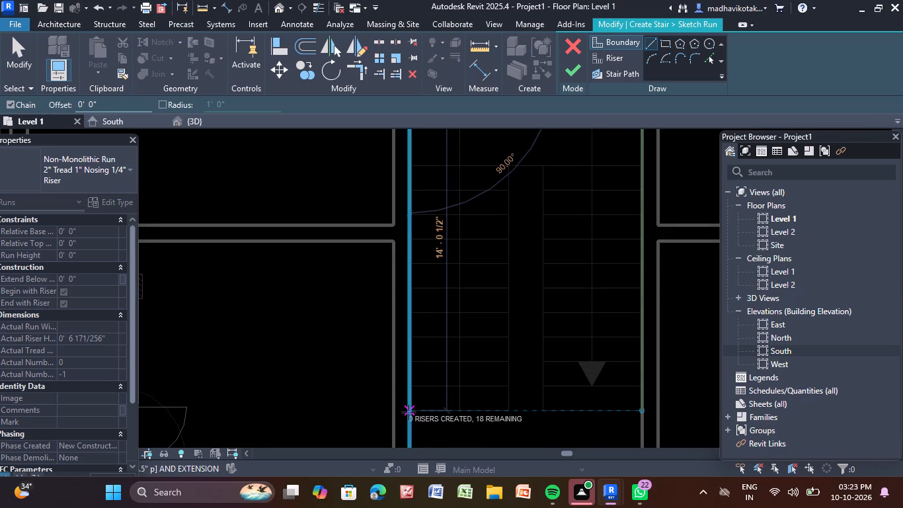
click(409, 412)
Continue the boundary across the left flight's lower end, around the central well 10'-0" long and 1'-5" wide, and across the right flight's end.
click(508, 407)
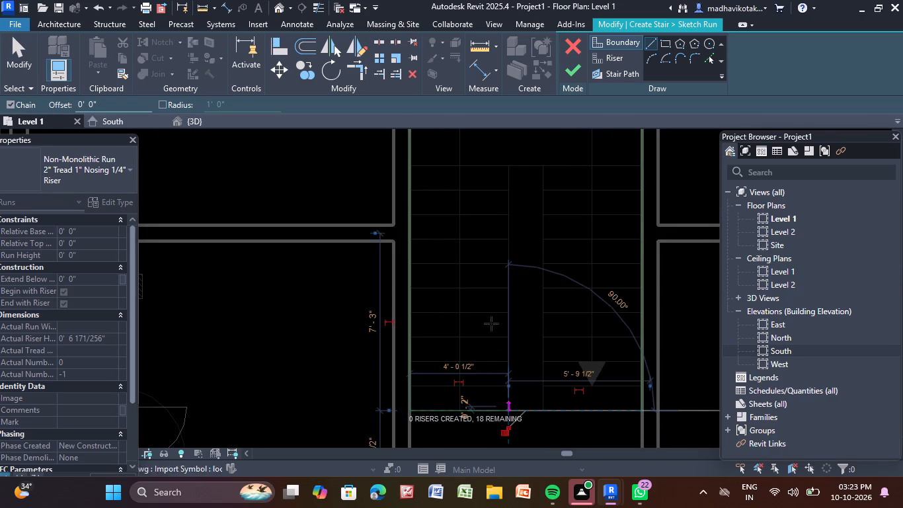
middle_drag(512, 184, 496, 280)
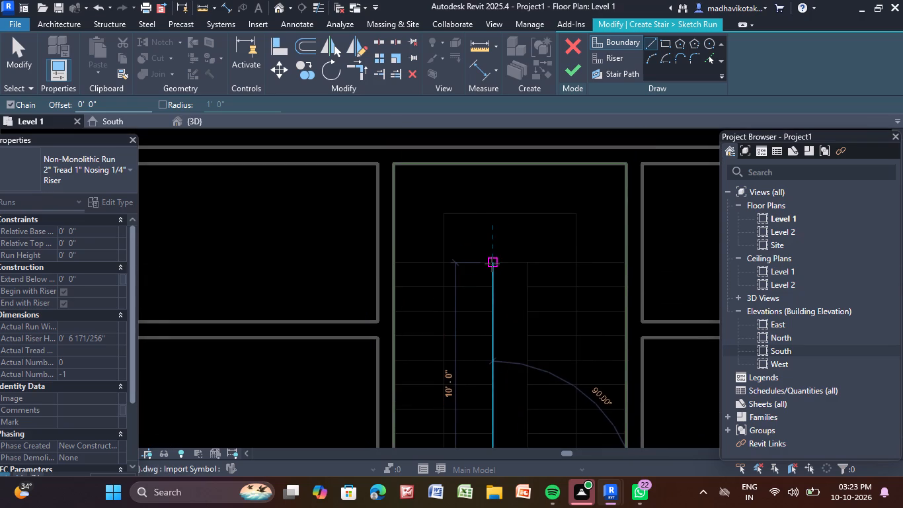
click(492, 264)
scroll(525, 265, up, 5)
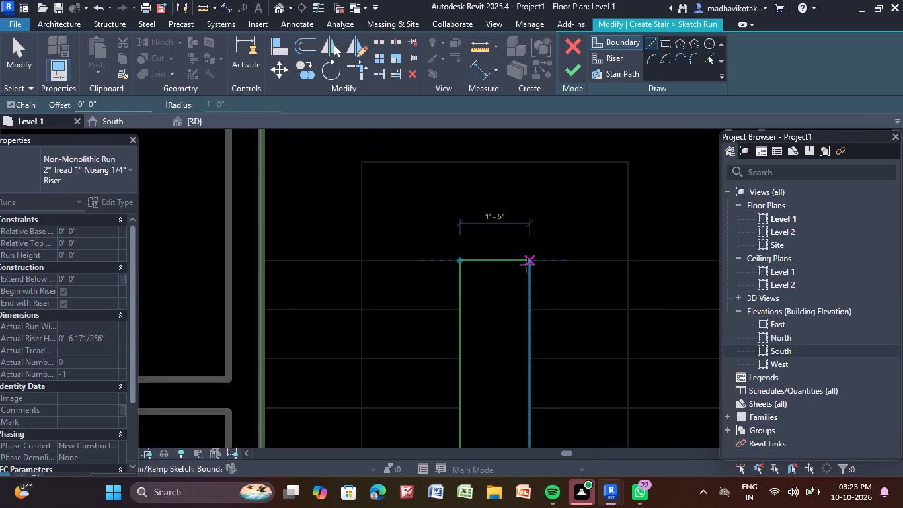
click(530, 263)
scroll(530, 319, down, 3)
middle_drag(531, 322, 492, 143)
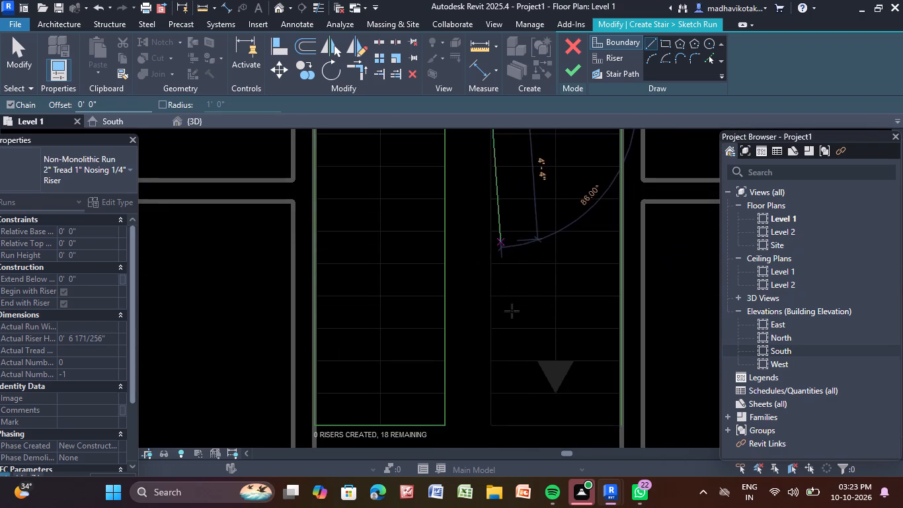
click(491, 425)
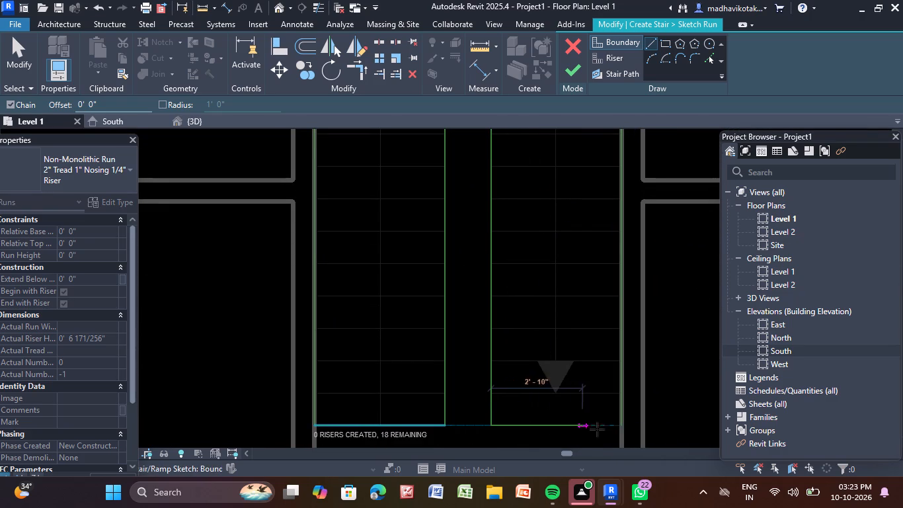
click(621, 427)
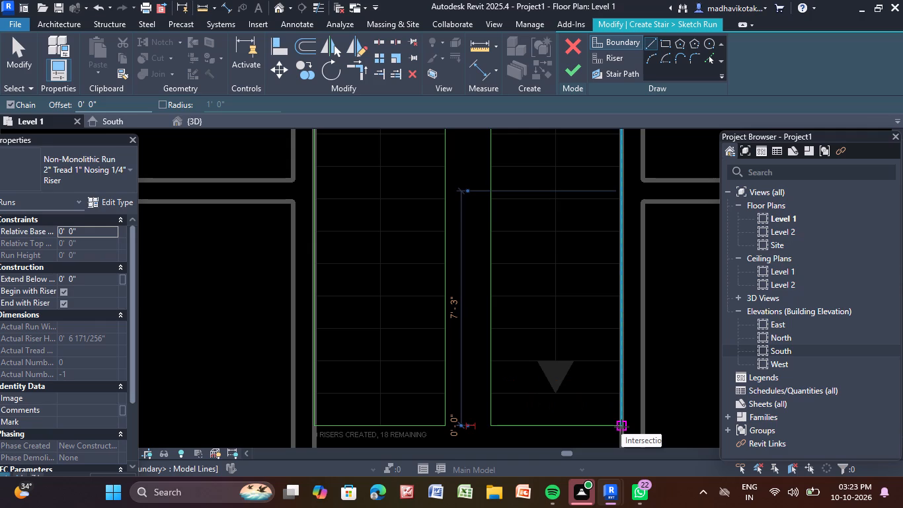
key(Escape)
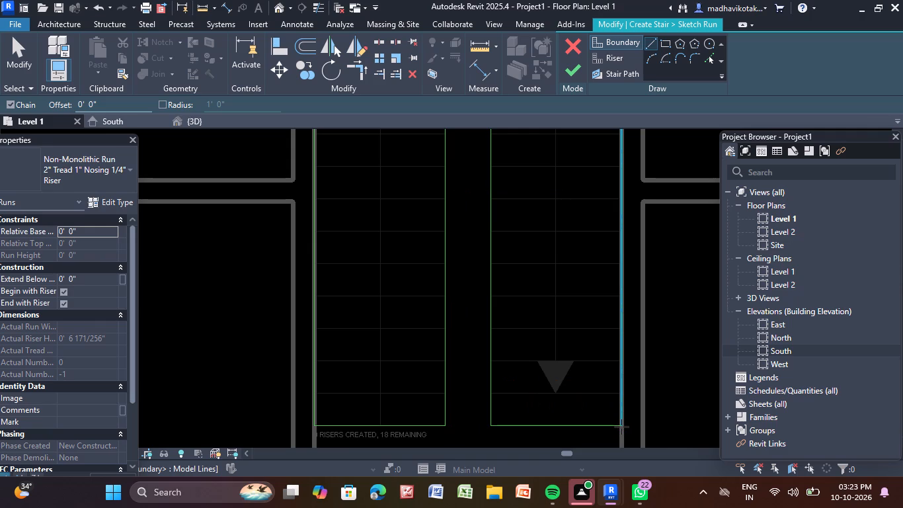
scroll(674, 292, down, 3)
middle_drag(676, 294, 654, 292)
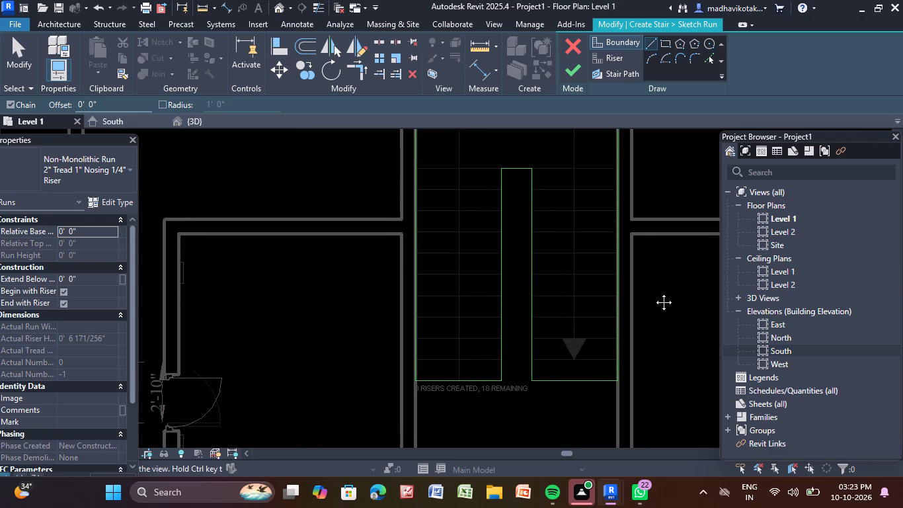
middle_drag(654, 292, 624, 249)
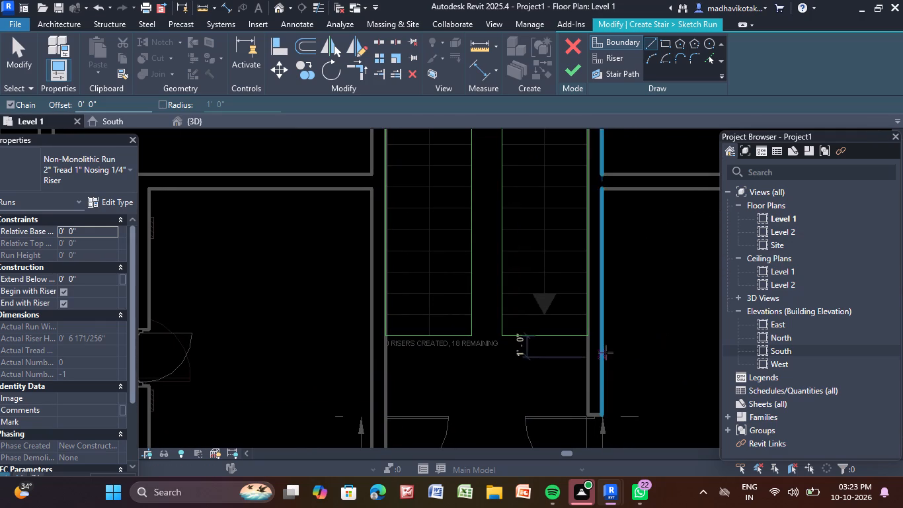
key(Escape)
Delete the two boundary lines crossing the lower ends of the right and left flights.
click(529, 335)
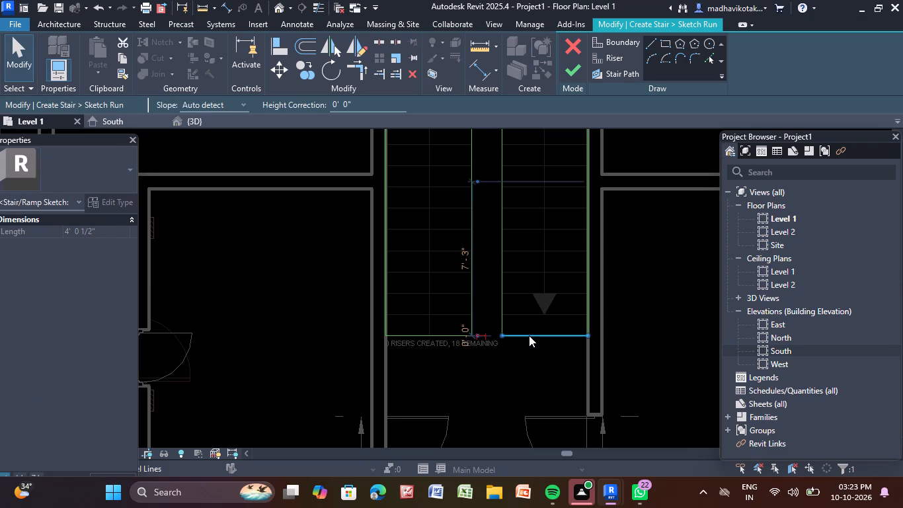
click(529, 335)
key(Delete)
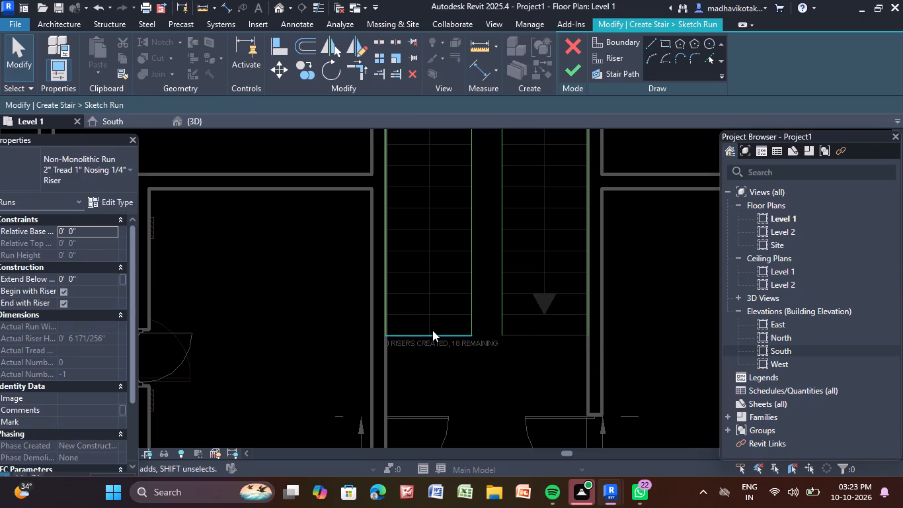
click(432, 330)
key(Delete)
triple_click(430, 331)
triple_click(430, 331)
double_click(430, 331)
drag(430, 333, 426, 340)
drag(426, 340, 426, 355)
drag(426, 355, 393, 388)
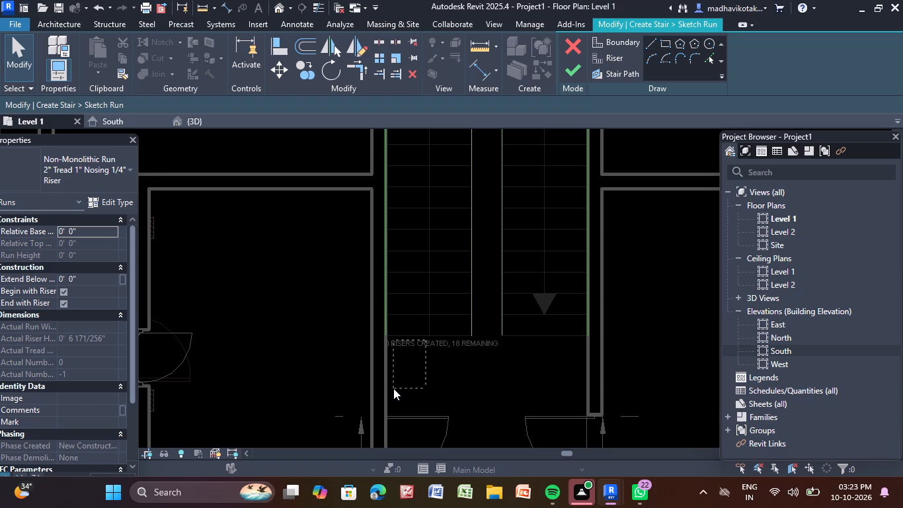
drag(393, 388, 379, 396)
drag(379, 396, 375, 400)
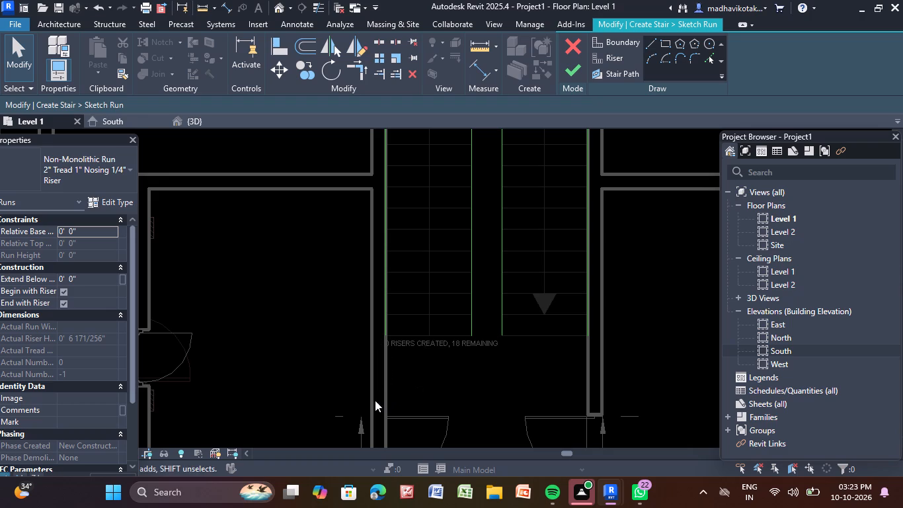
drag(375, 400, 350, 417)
Sketch a straight 4'-0 1/2" riser line across the lower end of the left flight, between its two boundary lines.
scroll(530, 276, down, 6)
middle_drag(531, 276, 504, 285)
scroll(504, 285, up, 2)
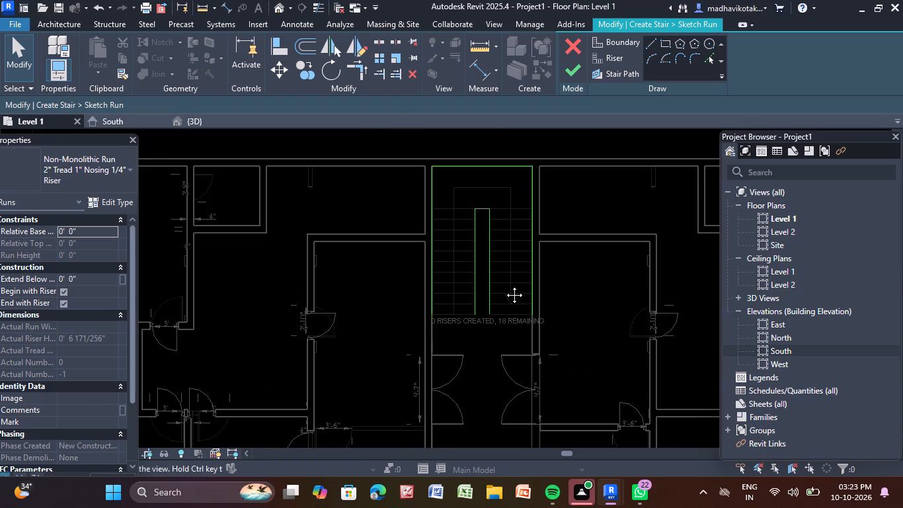
middle_drag(504, 285, 537, 325)
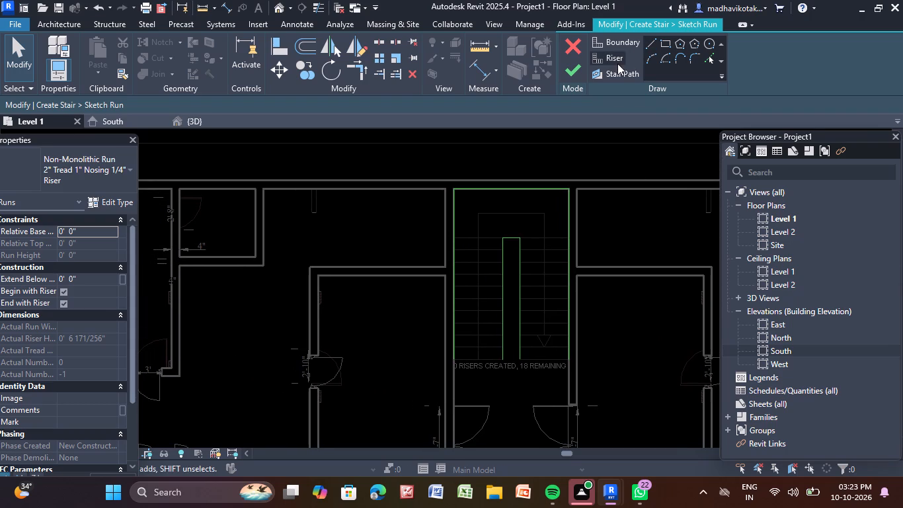
click(619, 60)
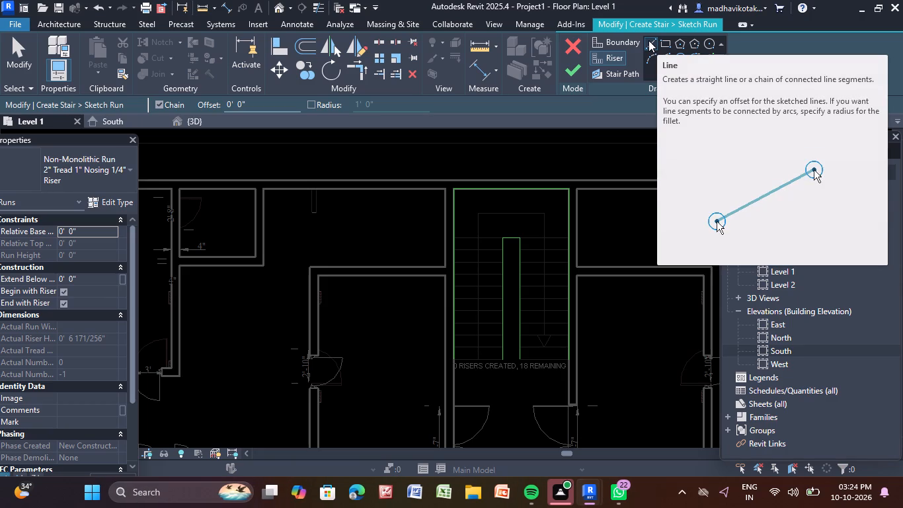
click(648, 40)
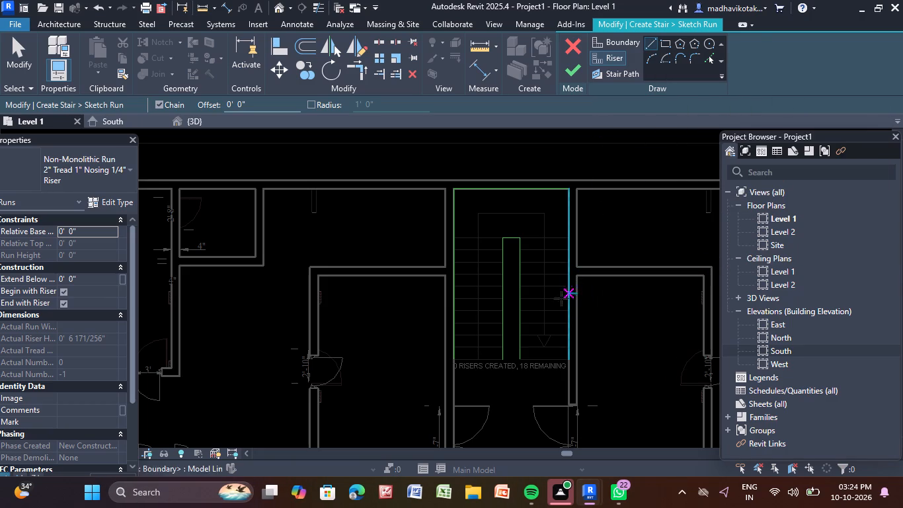
scroll(510, 359, up, 9)
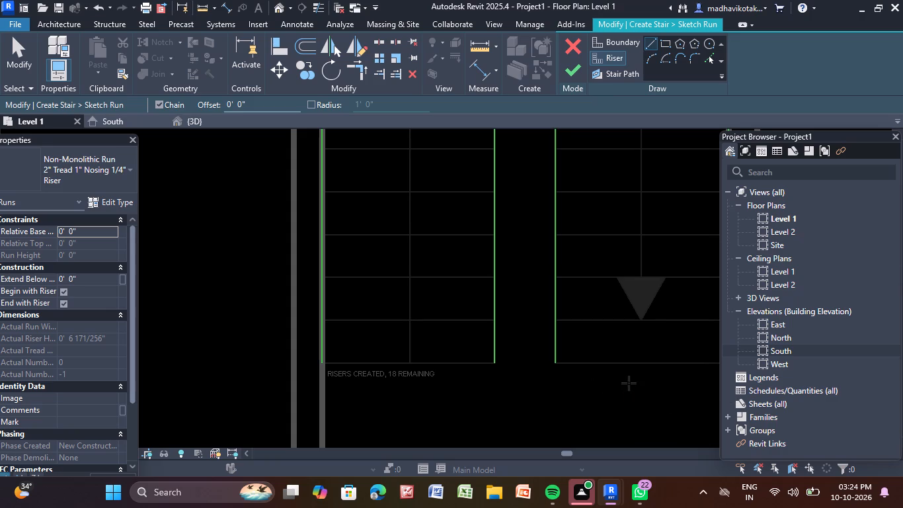
middle_drag(619, 382, 373, 345)
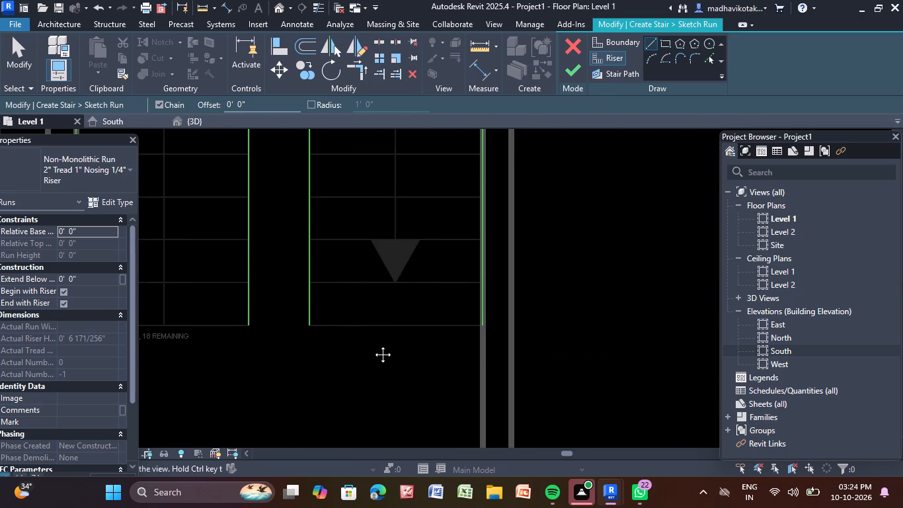
middle_drag(373, 345, 572, 367)
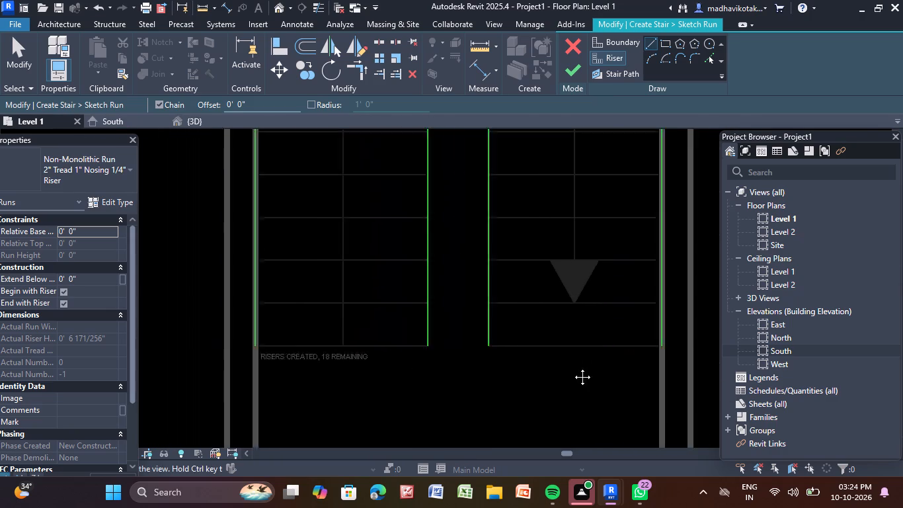
middle_drag(572, 367, 461, 360)
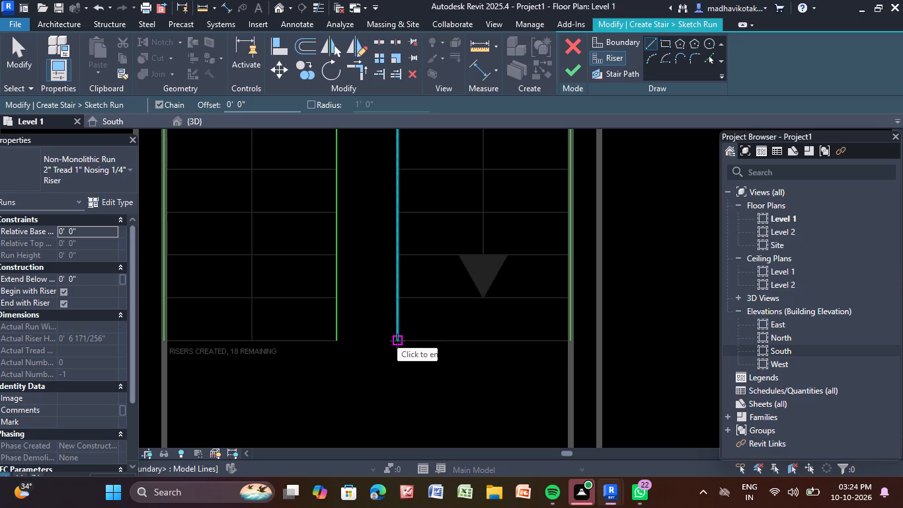
click(397, 341)
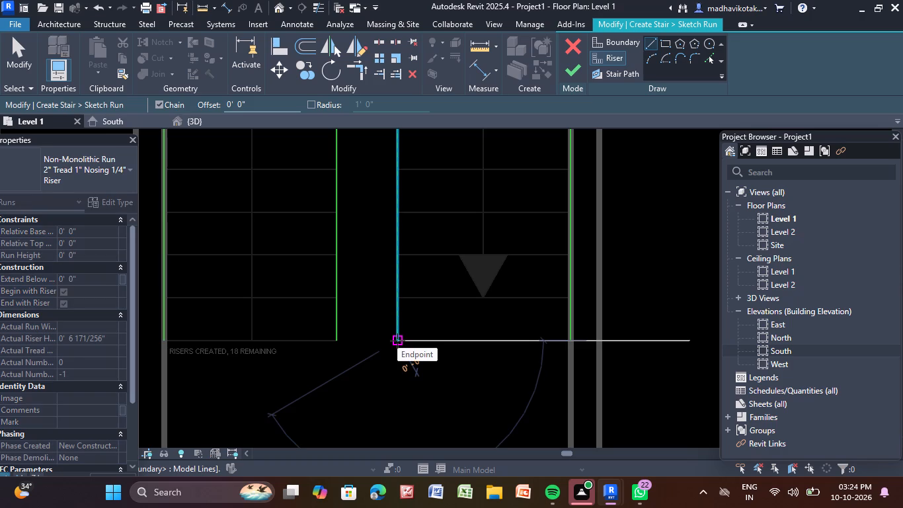
key(Escape)
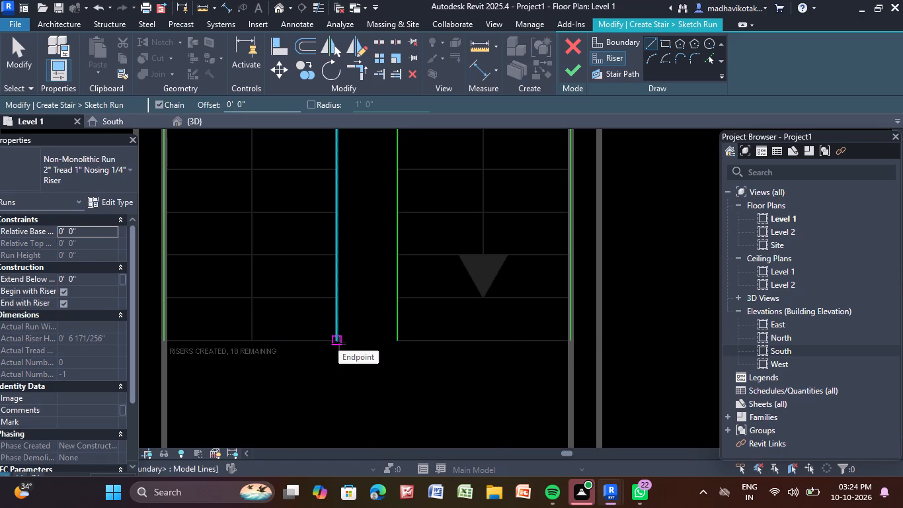
scroll(338, 343, down, 4)
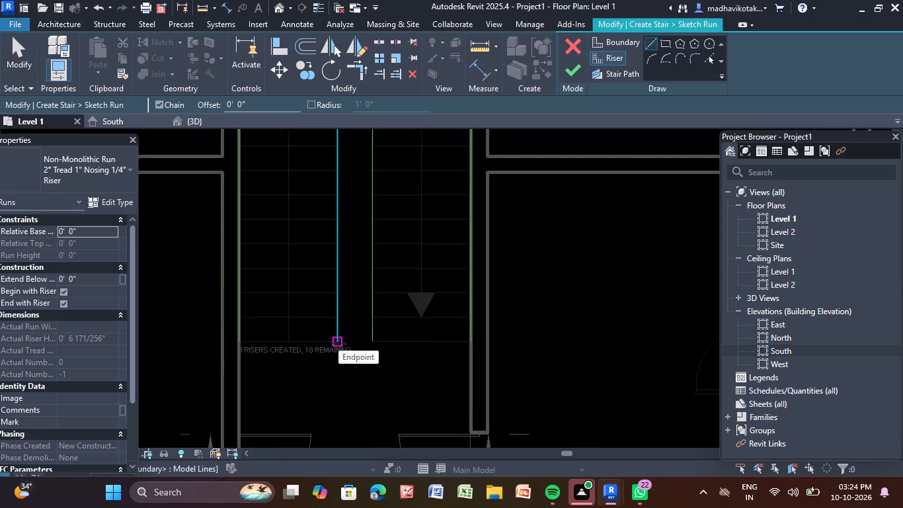
scroll(338, 343, down, 3)
middle_drag(338, 343, 338, 356)
scroll(338, 356, up, 2)
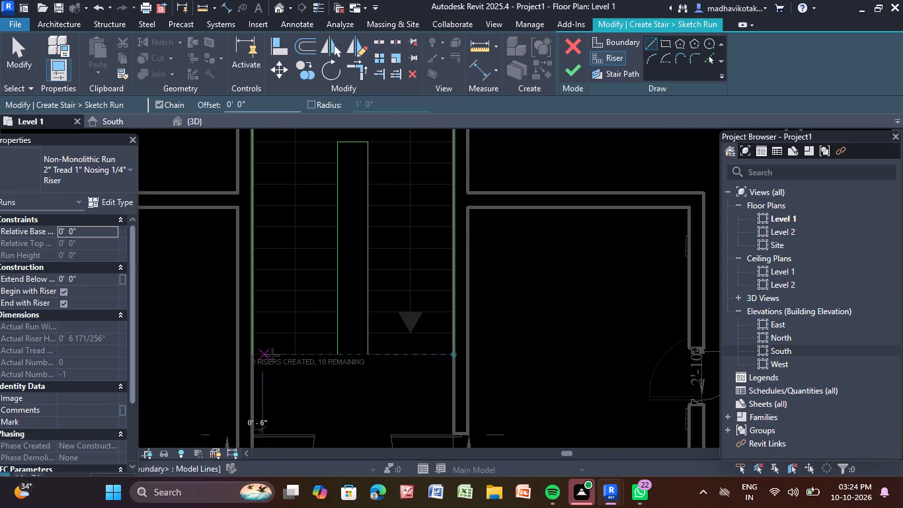
middle_drag(440, 368, 600, 354)
scroll(426, 337, up, 2)
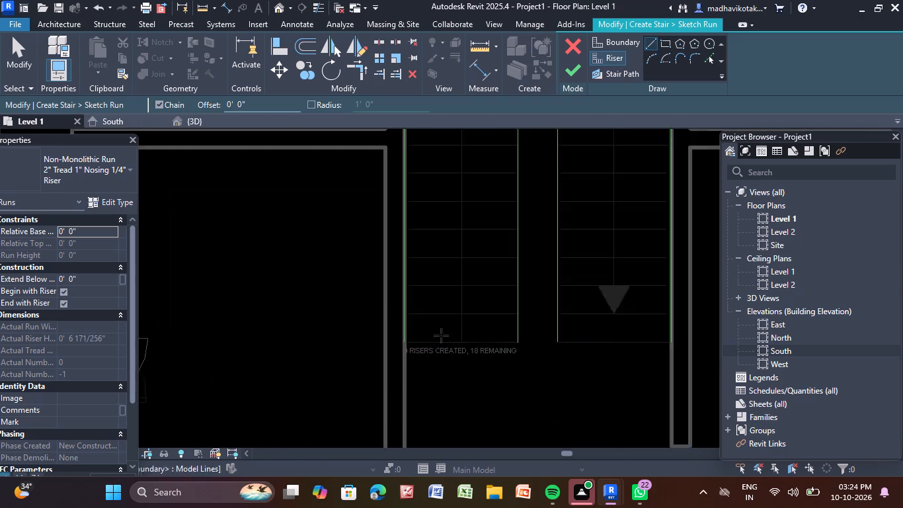
scroll(441, 335, up, 5)
click(391, 342)
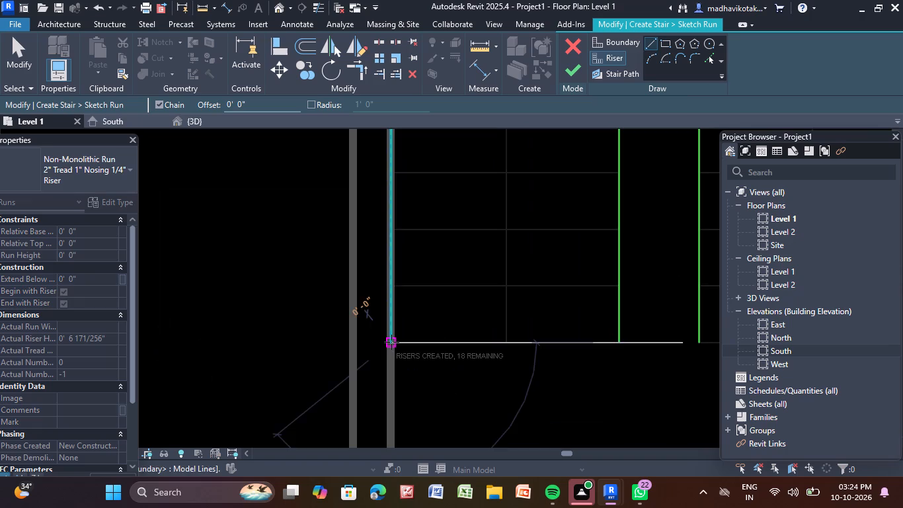
click(619, 339)
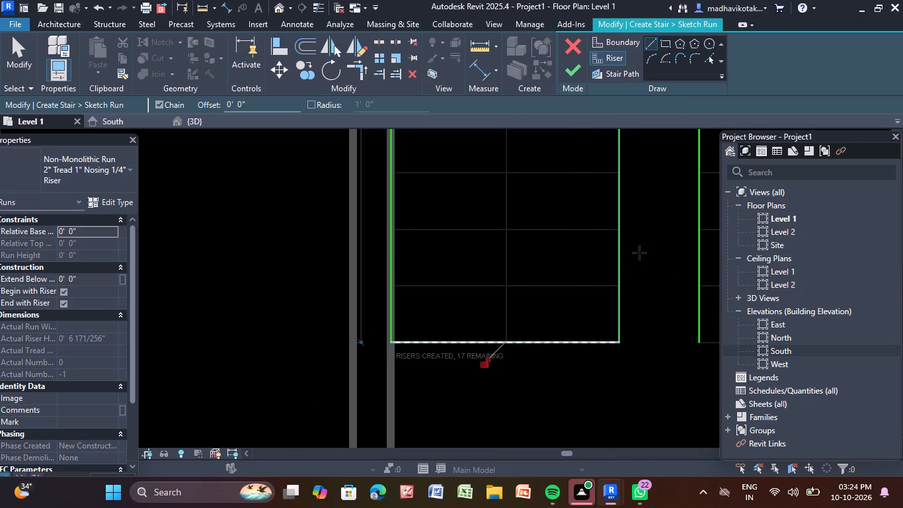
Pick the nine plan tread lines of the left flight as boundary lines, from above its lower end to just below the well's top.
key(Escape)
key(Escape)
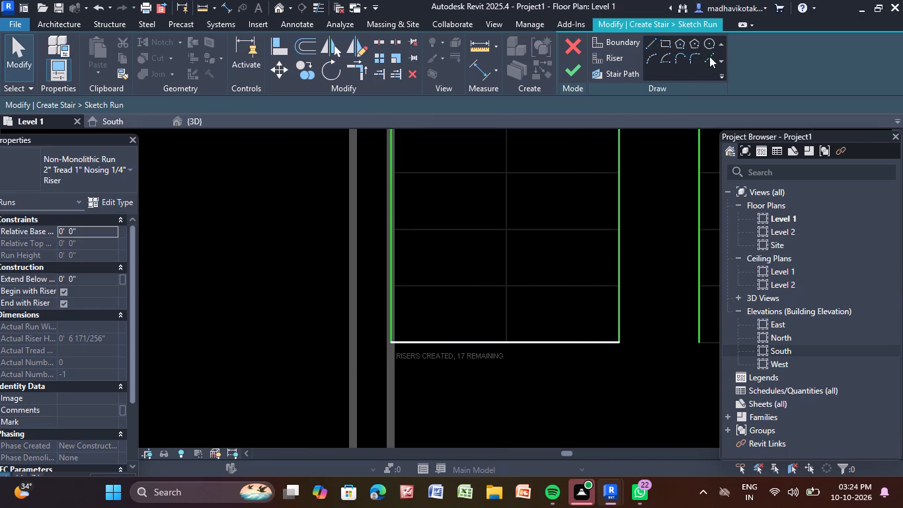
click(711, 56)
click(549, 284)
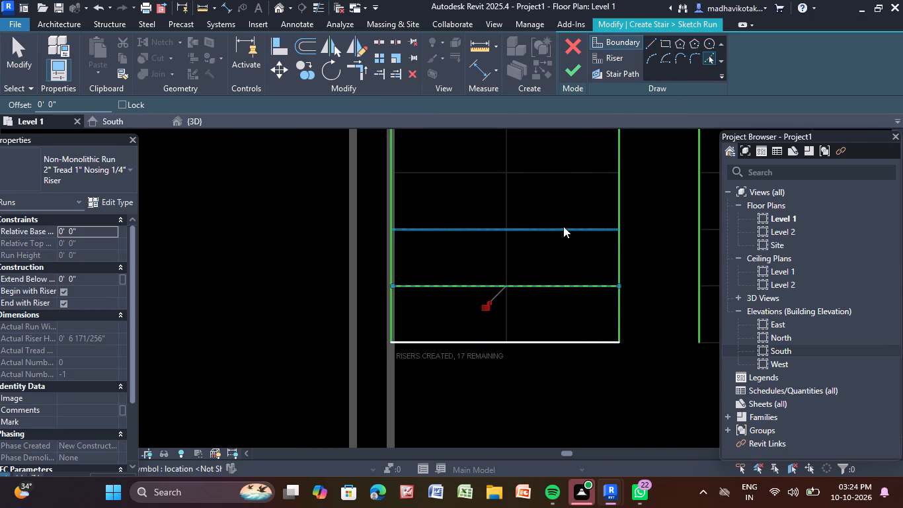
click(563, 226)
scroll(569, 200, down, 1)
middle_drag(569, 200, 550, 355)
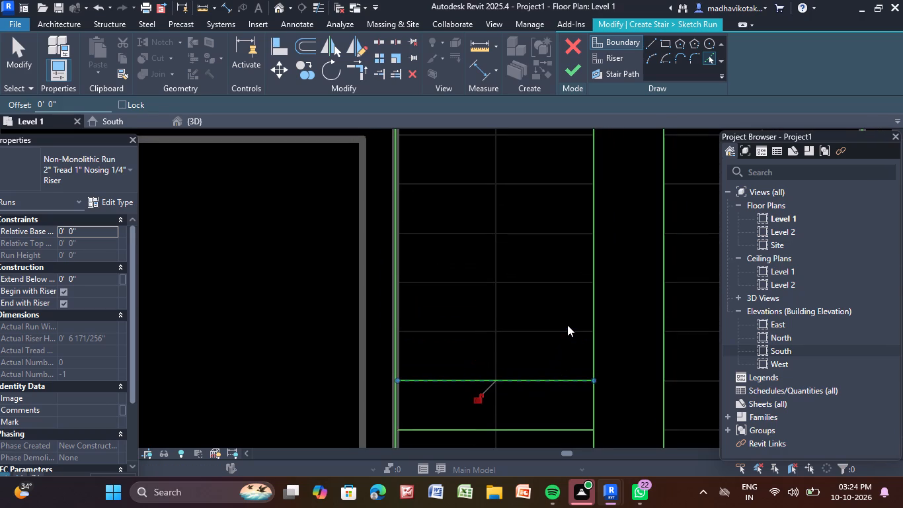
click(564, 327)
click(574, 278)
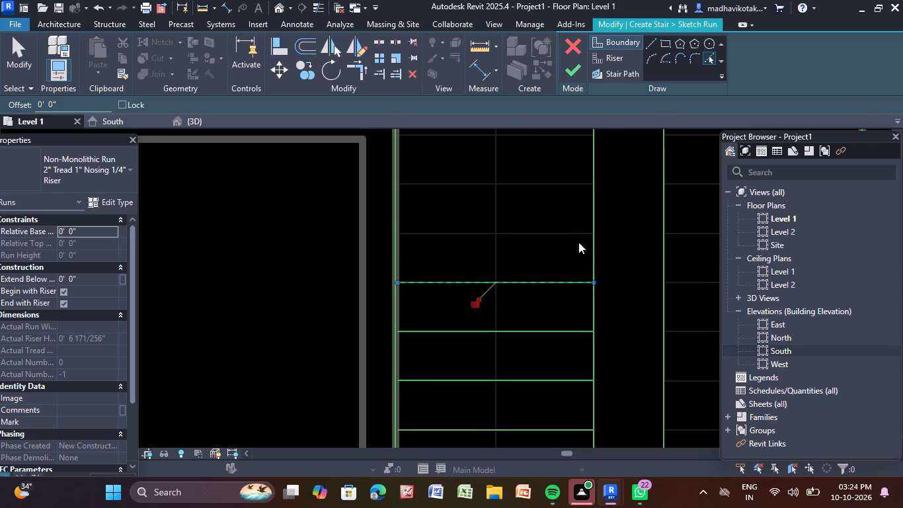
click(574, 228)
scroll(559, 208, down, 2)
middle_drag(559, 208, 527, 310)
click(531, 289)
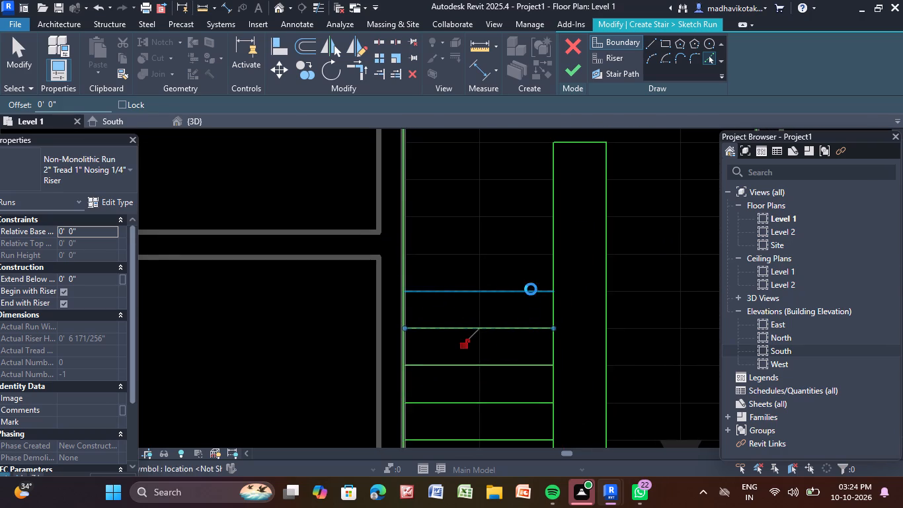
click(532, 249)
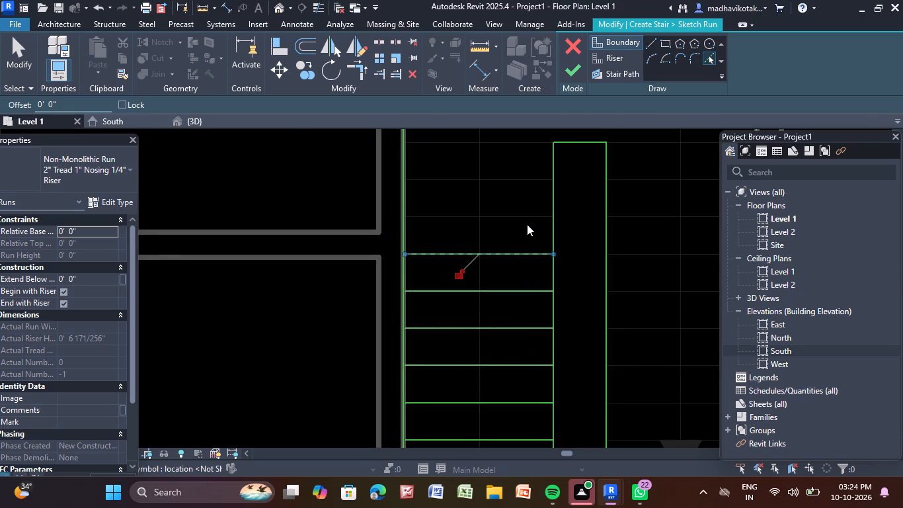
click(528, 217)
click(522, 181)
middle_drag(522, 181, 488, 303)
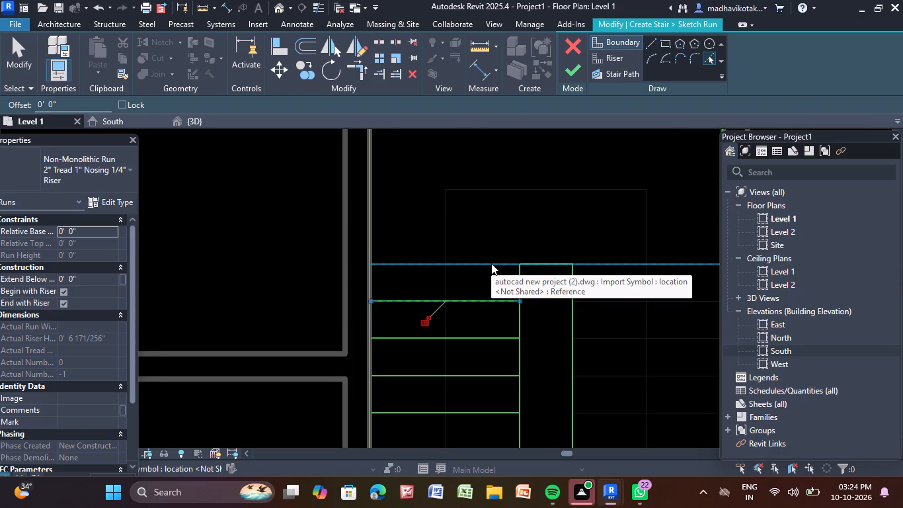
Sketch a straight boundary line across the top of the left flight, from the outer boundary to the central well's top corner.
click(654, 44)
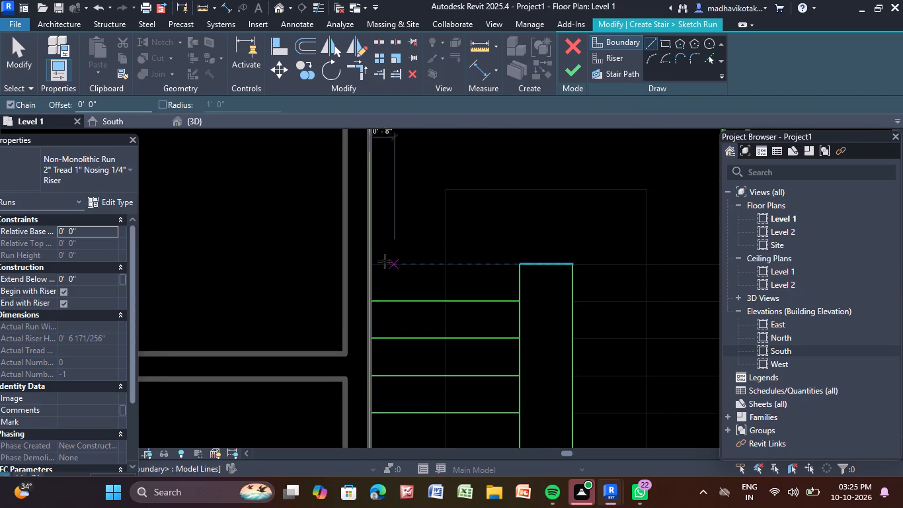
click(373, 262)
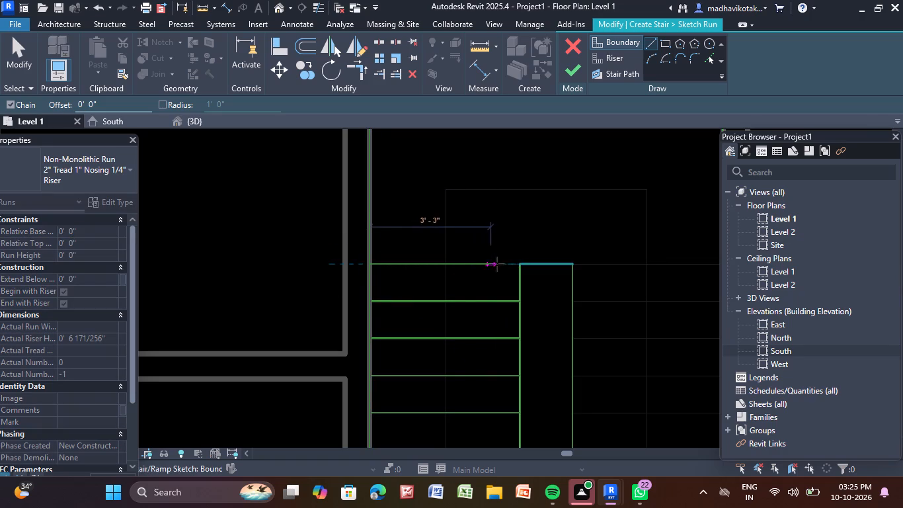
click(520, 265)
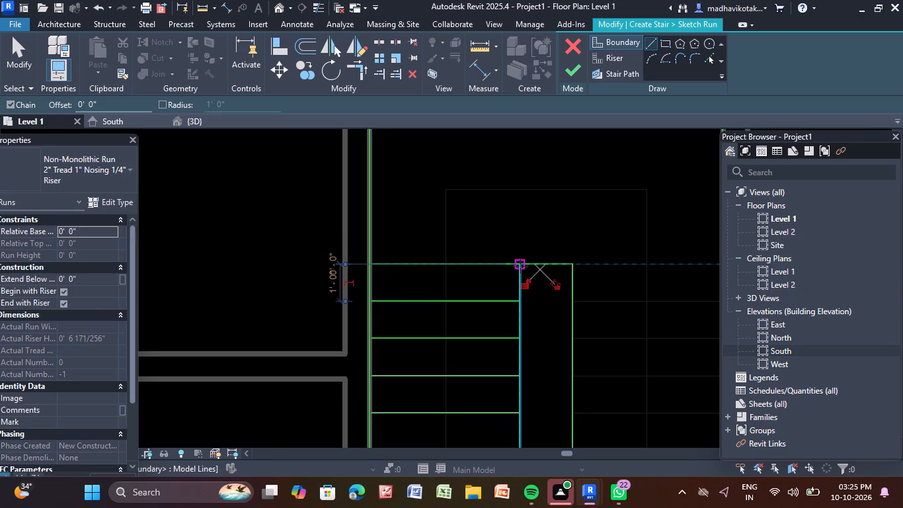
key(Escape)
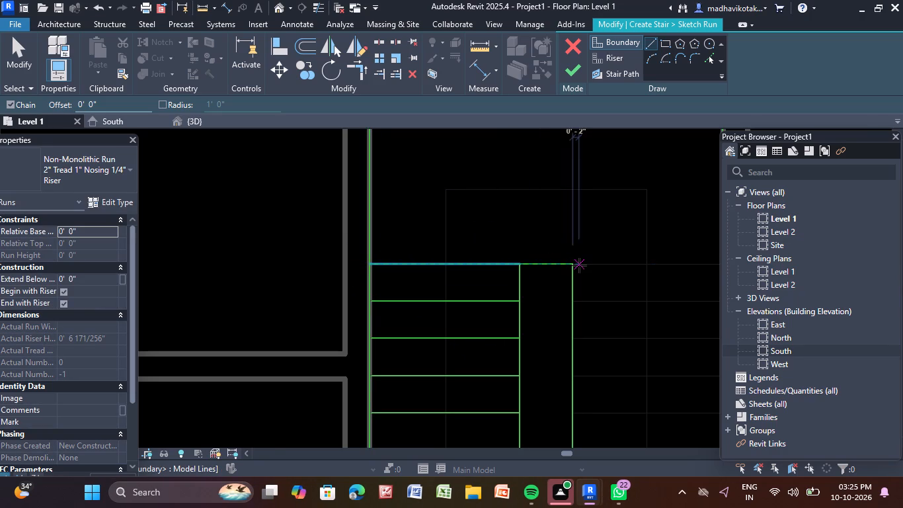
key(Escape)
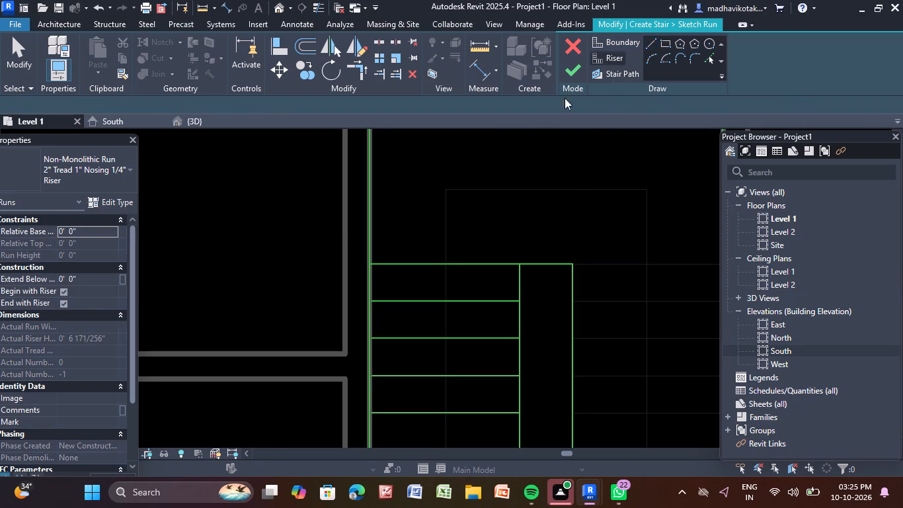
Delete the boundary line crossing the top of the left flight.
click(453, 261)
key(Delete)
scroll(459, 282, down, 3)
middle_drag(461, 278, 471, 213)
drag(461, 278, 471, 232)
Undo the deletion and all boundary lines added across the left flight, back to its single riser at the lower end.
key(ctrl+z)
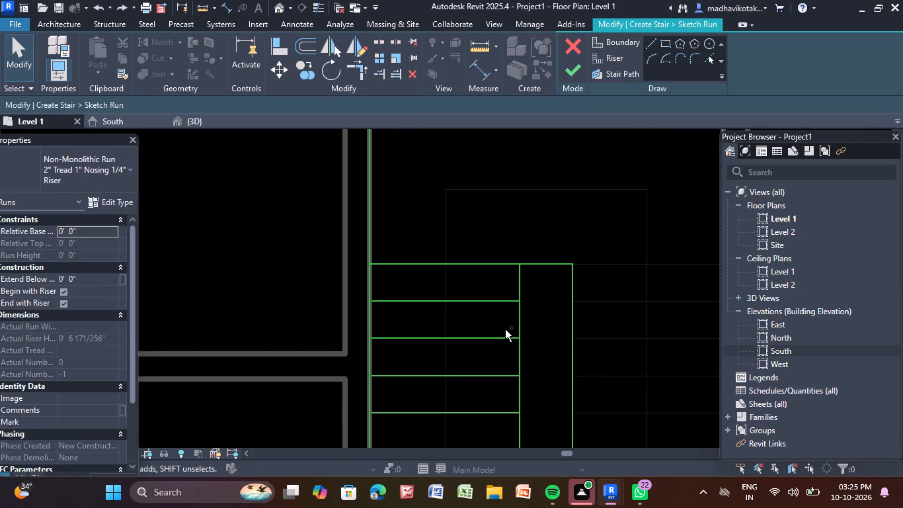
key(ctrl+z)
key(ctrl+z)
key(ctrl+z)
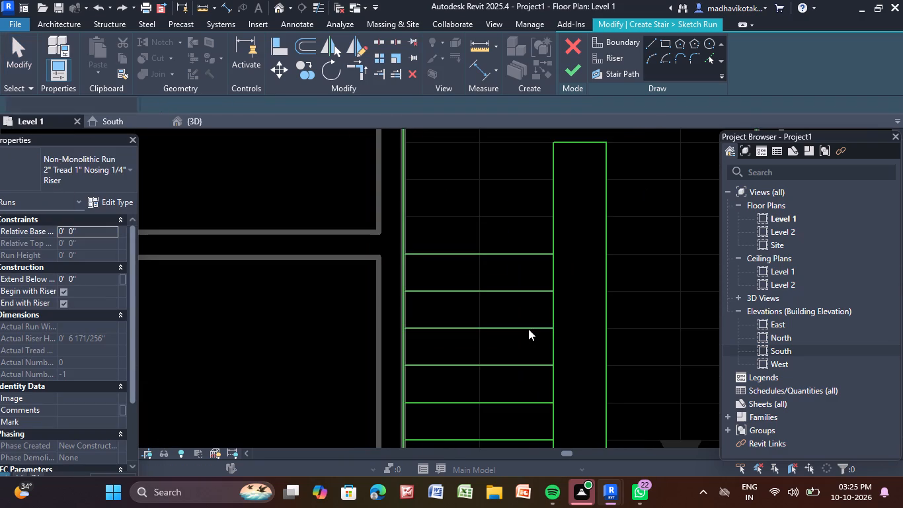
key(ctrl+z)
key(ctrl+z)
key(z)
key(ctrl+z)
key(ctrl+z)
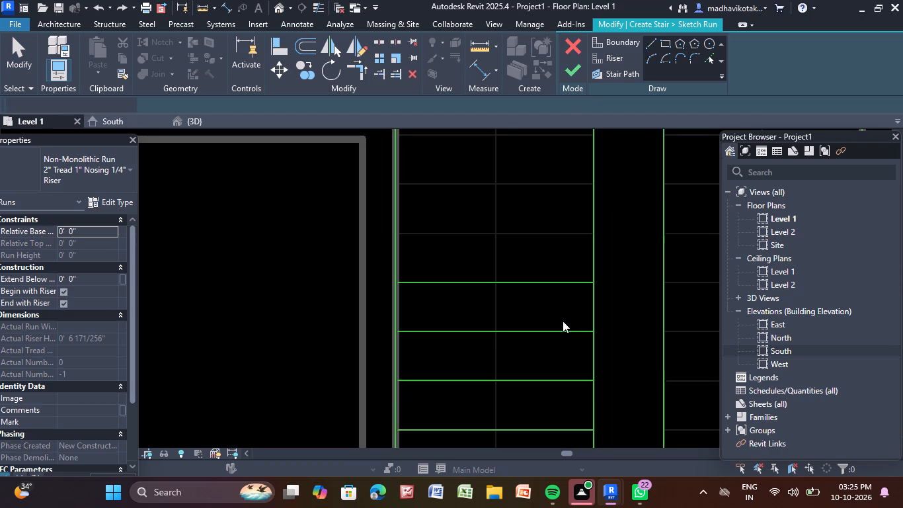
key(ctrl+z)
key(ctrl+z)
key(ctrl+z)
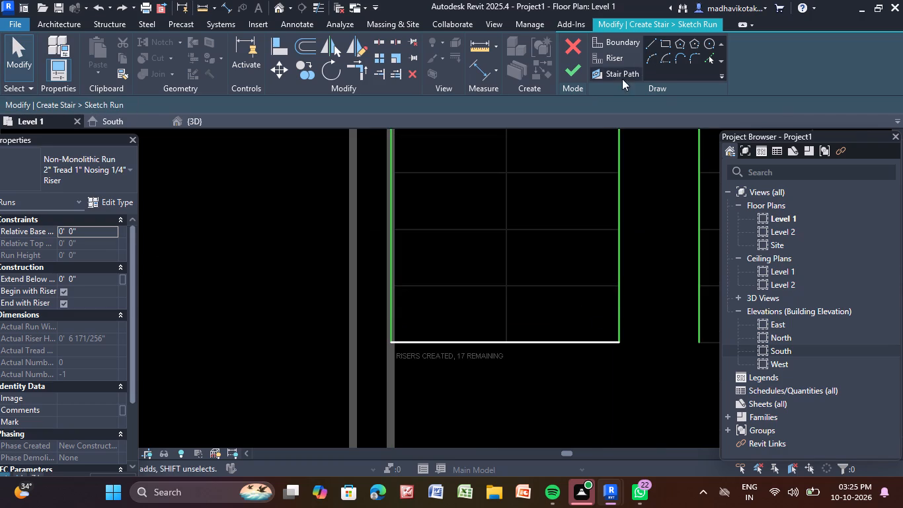
Pick the nine plan tread lines of the left flight as risers, from above its lower end to just below the well's top.
click(616, 63)
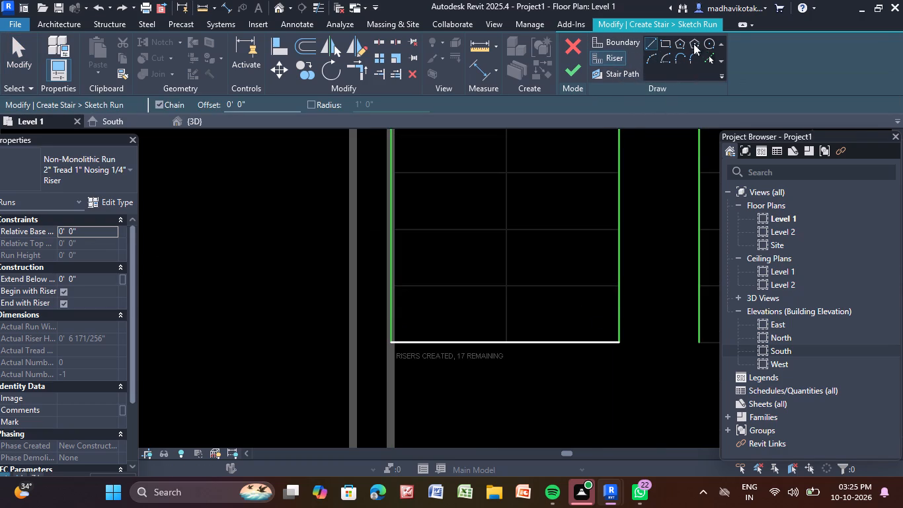
click(709, 56)
click(567, 288)
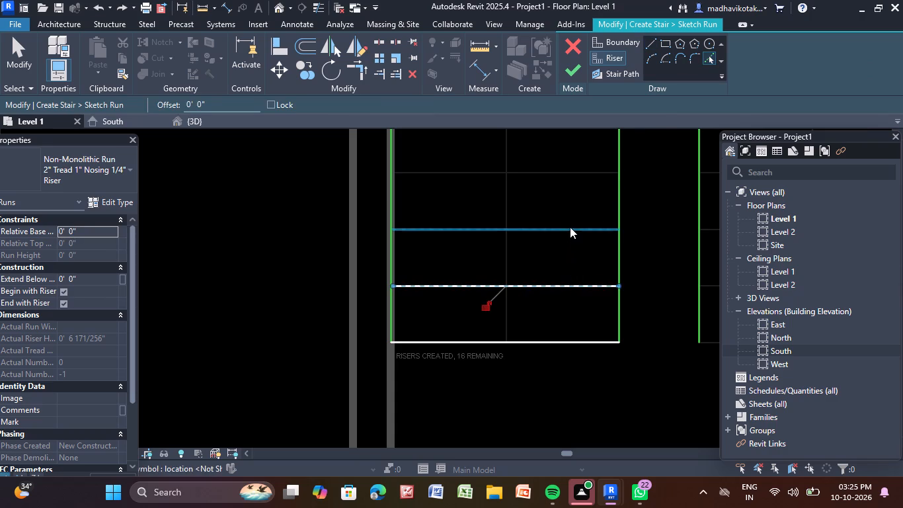
click(570, 227)
middle_drag(577, 179, 555, 293)
click(562, 282)
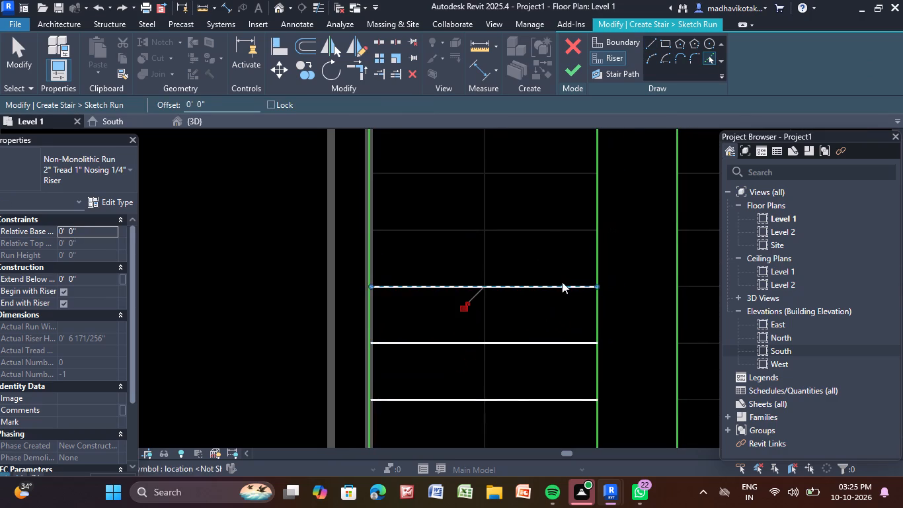
click(541, 228)
click(561, 174)
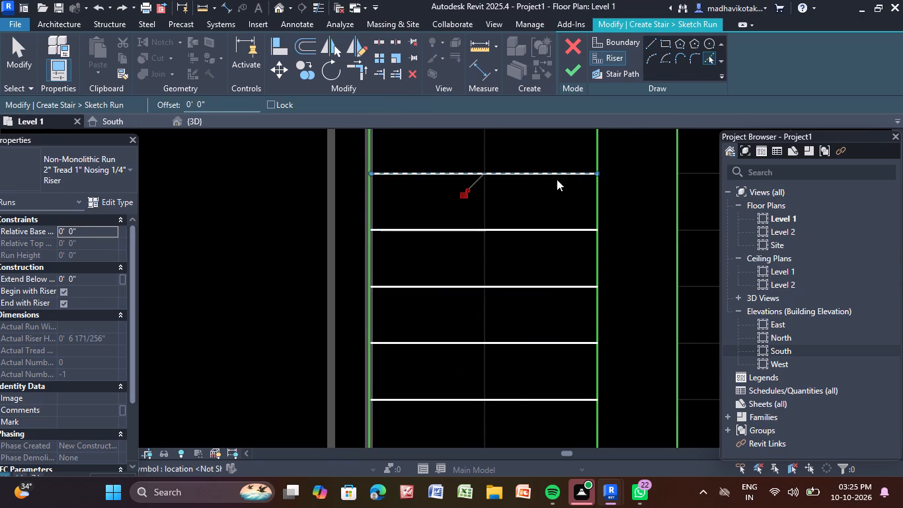
middle_drag(554, 189, 537, 351)
click(551, 278)
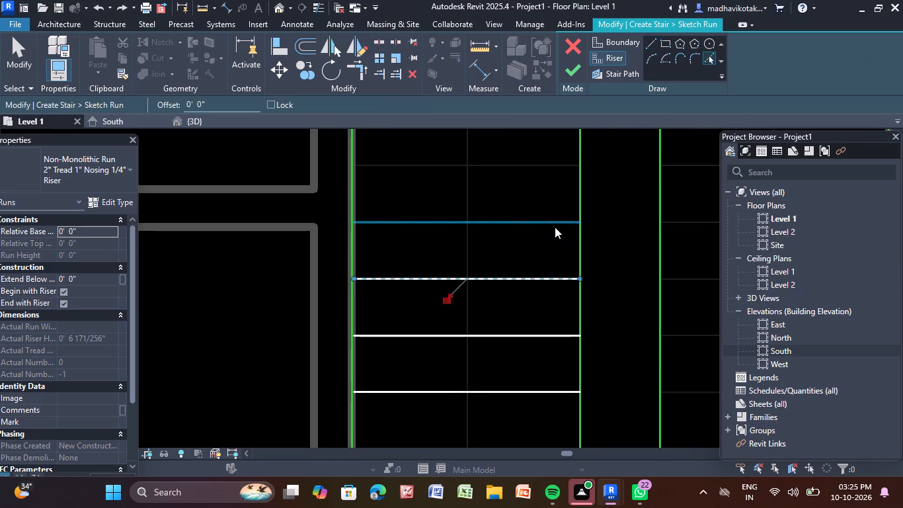
click(555, 223)
scroll(557, 225, up, 1)
middle_drag(557, 228, 526, 360)
click(521, 290)
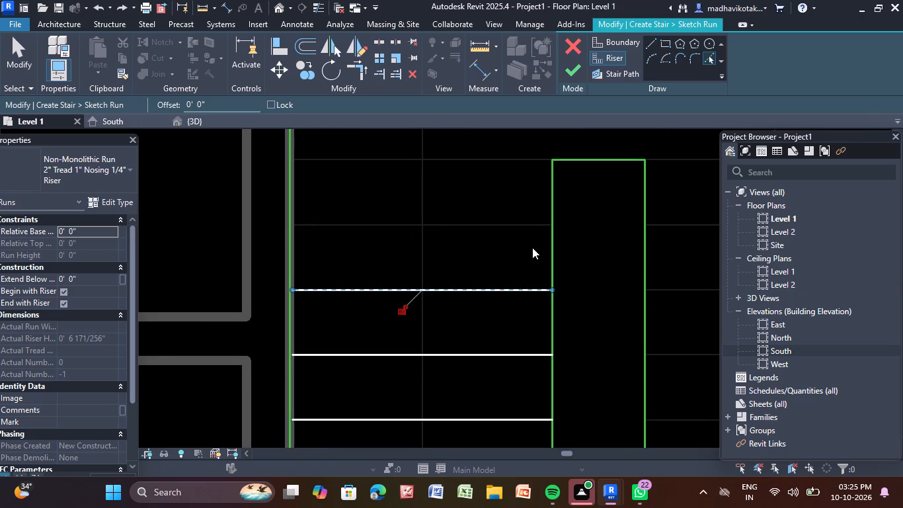
click(531, 224)
middle_drag(498, 185, 476, 288)
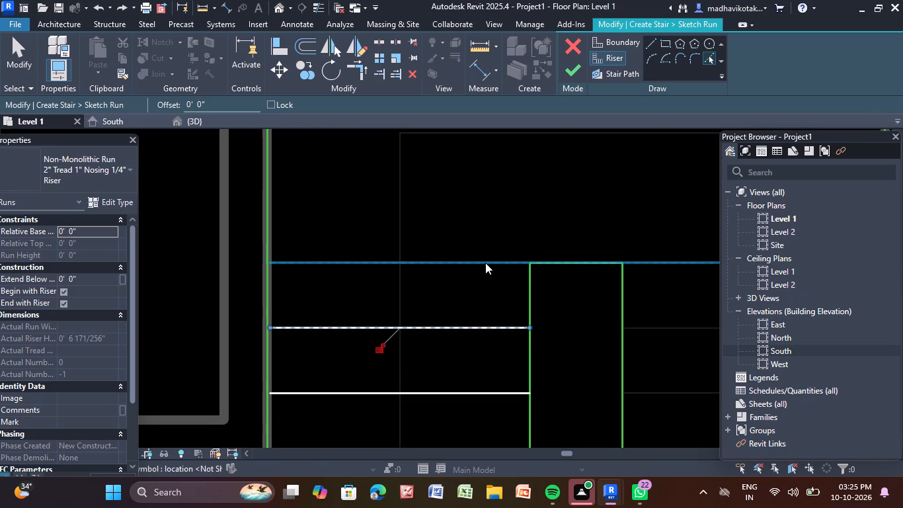
Sketch a straight riser across the top of the left flight, from the outer boundary to the central well's top corner.
click(649, 46)
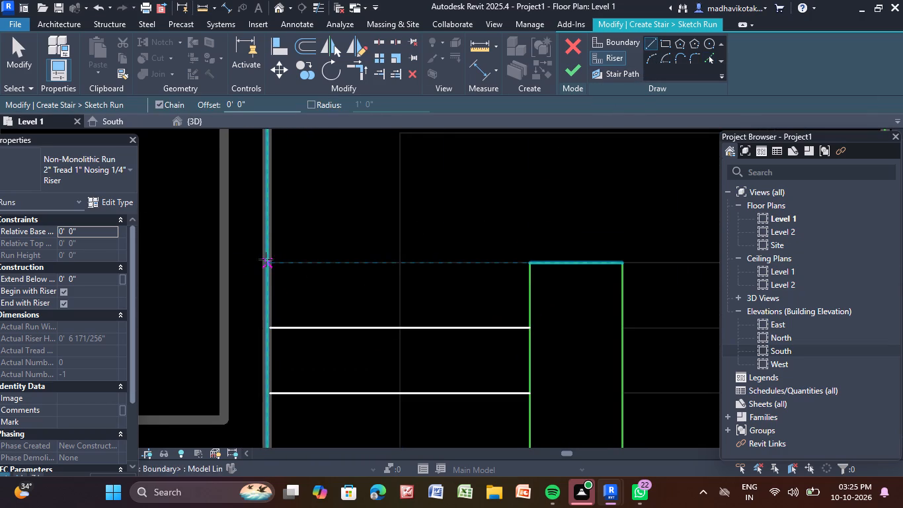
click(272, 261)
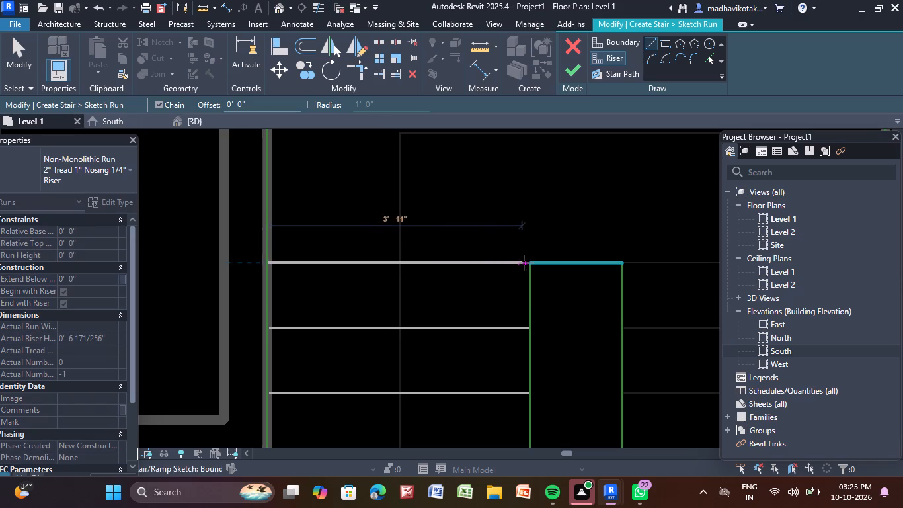
click(528, 263)
key(Escape)
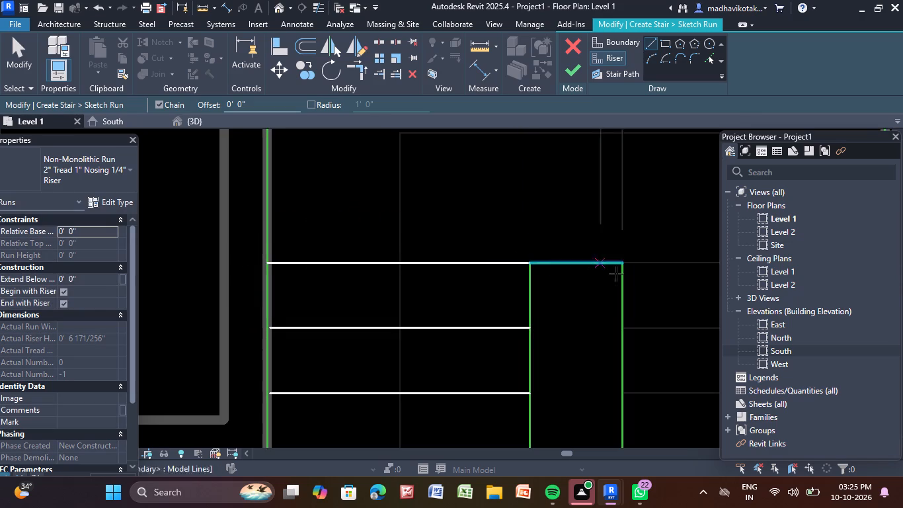
Sketch a straight 4'-0 1/2" riser across the top of the right flight, from the well's top corner to the outer boundary.
middle_drag(664, 290, 483, 299)
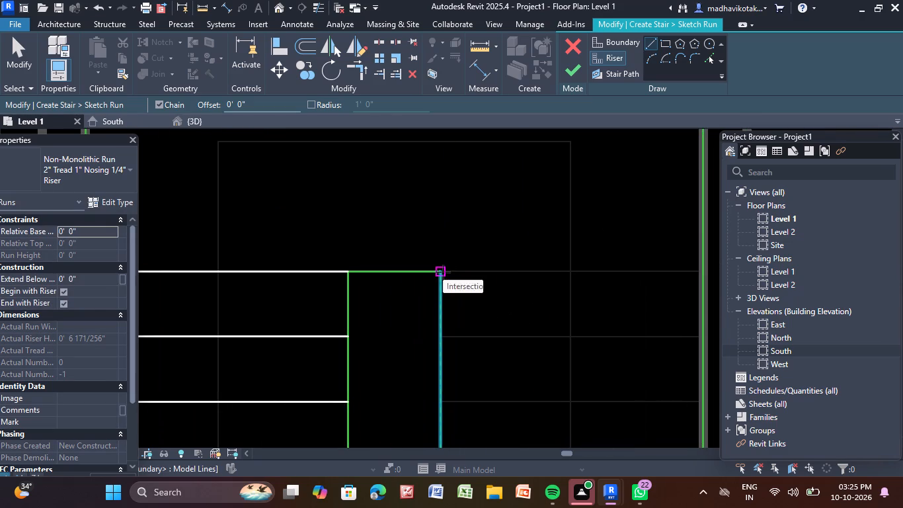
click(441, 270)
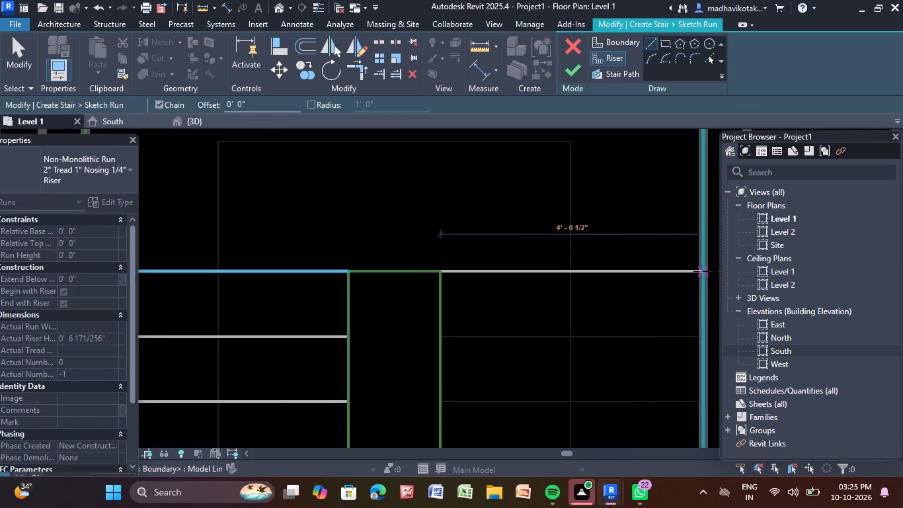
click(701, 271)
key(Escape)
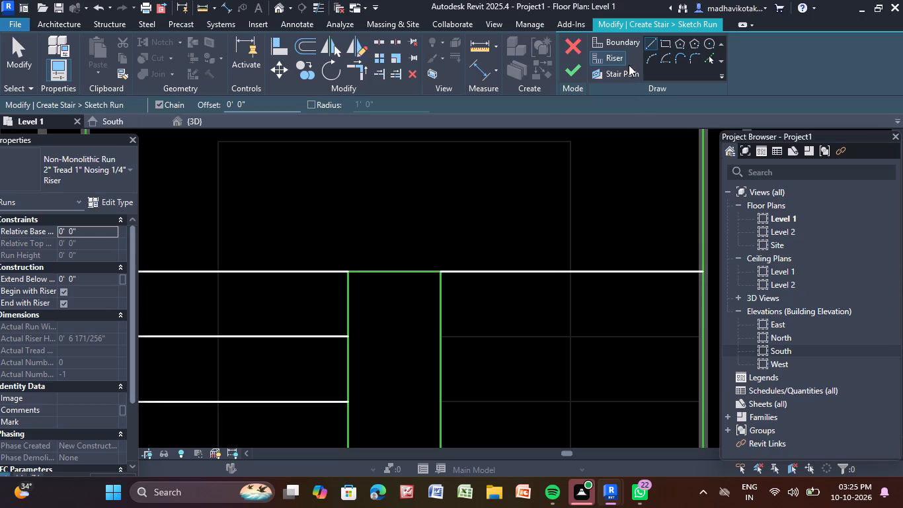
Pick the ten plan tread lines of the right flight as risers, from just below the well's top to its lower end.
click(619, 58)
click(707, 58)
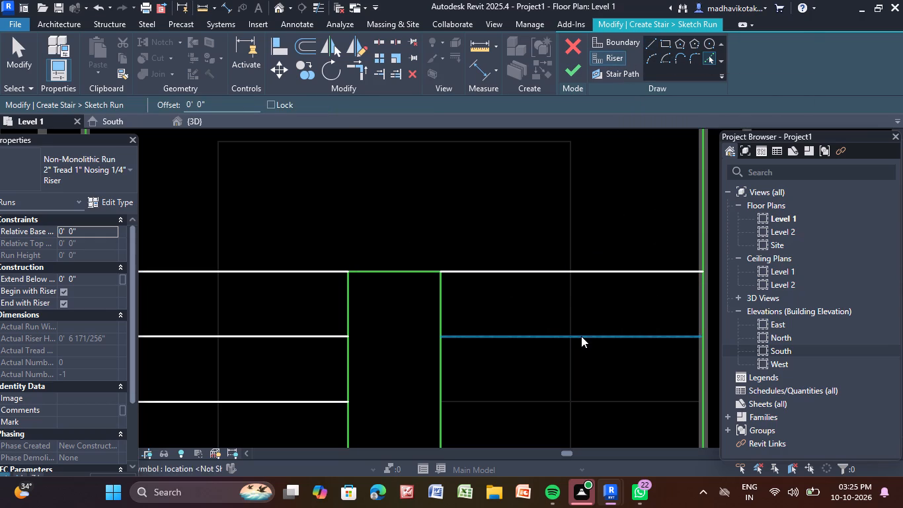
click(581, 336)
middle_drag(583, 370, 574, 237)
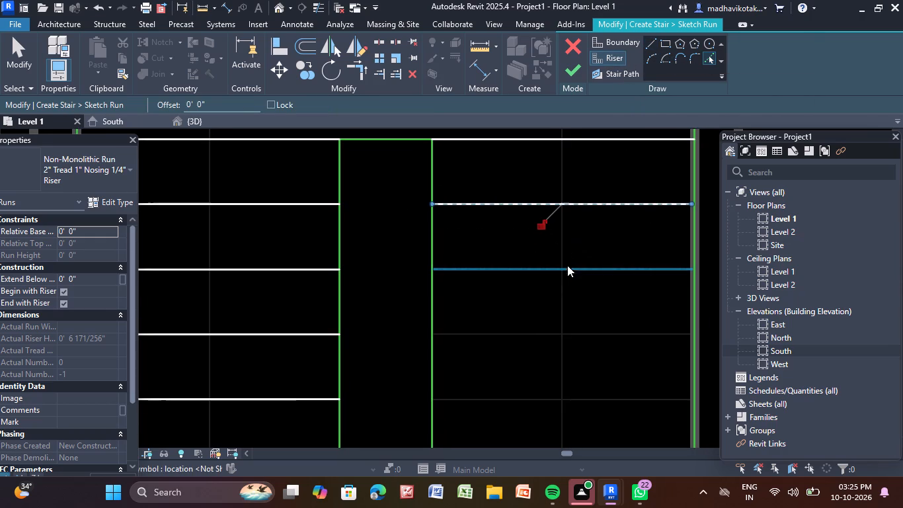
click(571, 268)
click(609, 333)
middle_drag(607, 382, 599, 249)
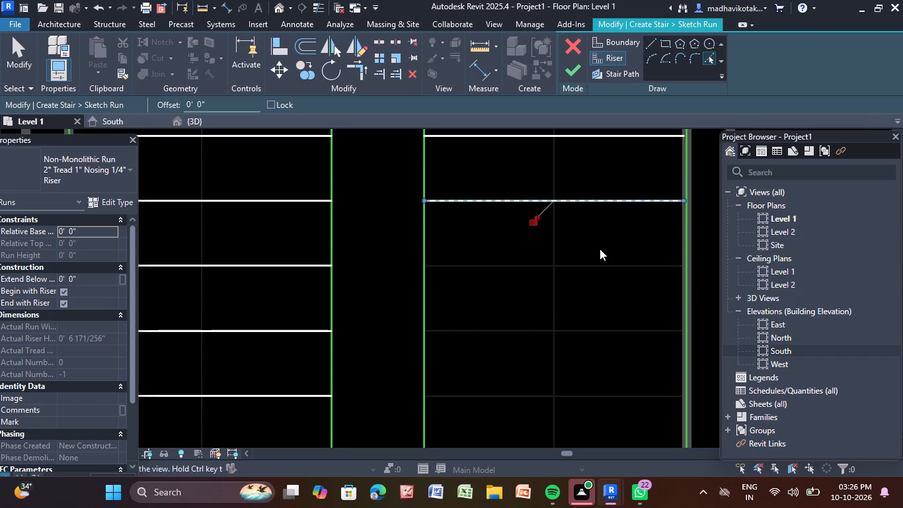
click(600, 262)
click(634, 332)
click(627, 398)
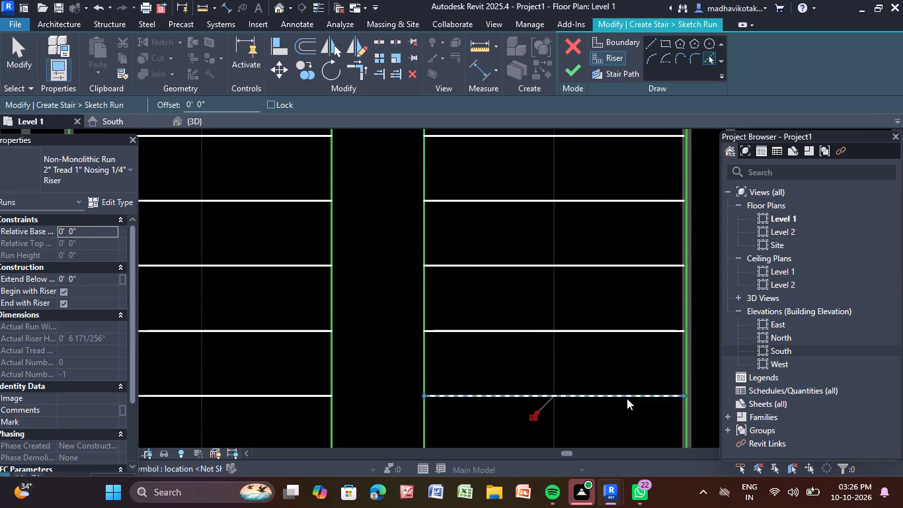
scroll(623, 411, down, 1)
middle_drag(626, 367, 614, 187)
scroll(614, 187, down, 1)
click(596, 265)
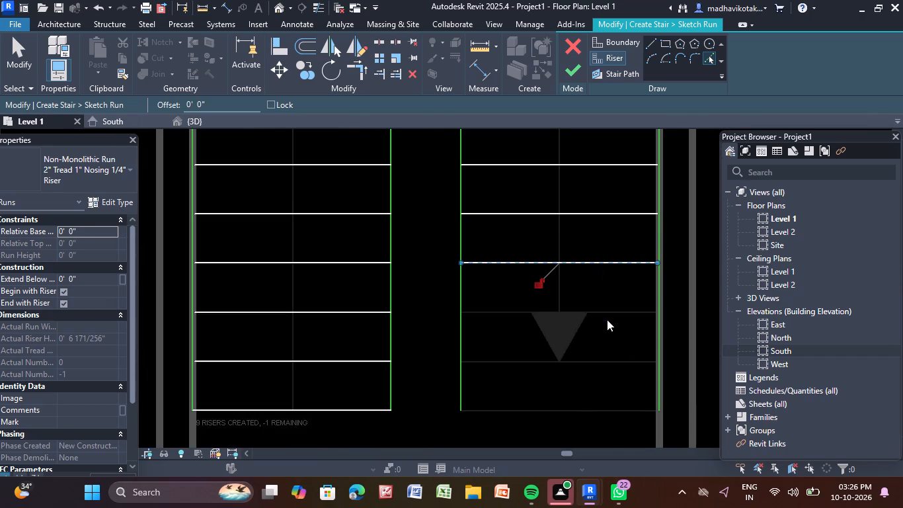
click(612, 314)
click(613, 362)
click(618, 409)
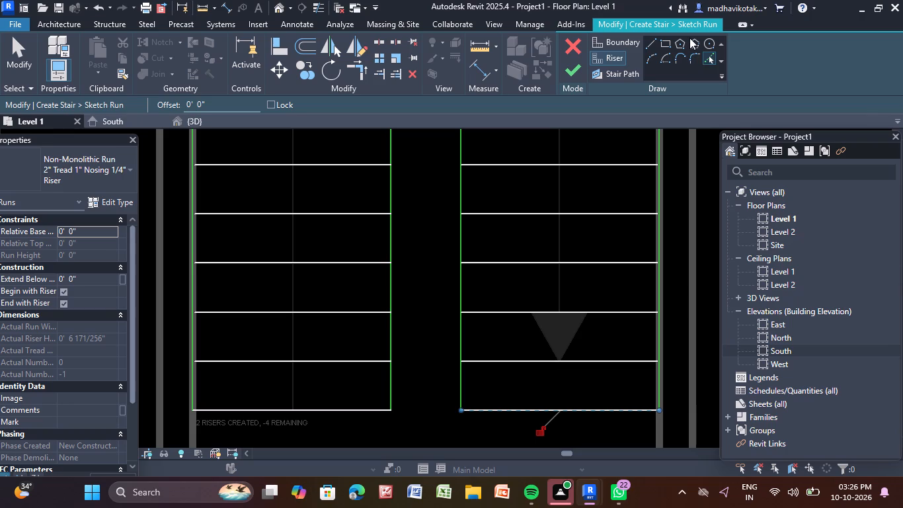
Start the stair path as a straight line from the midpoint of the left flight's lowest riser up to the plan walking line's landing corner.
click(619, 79)
click(624, 71)
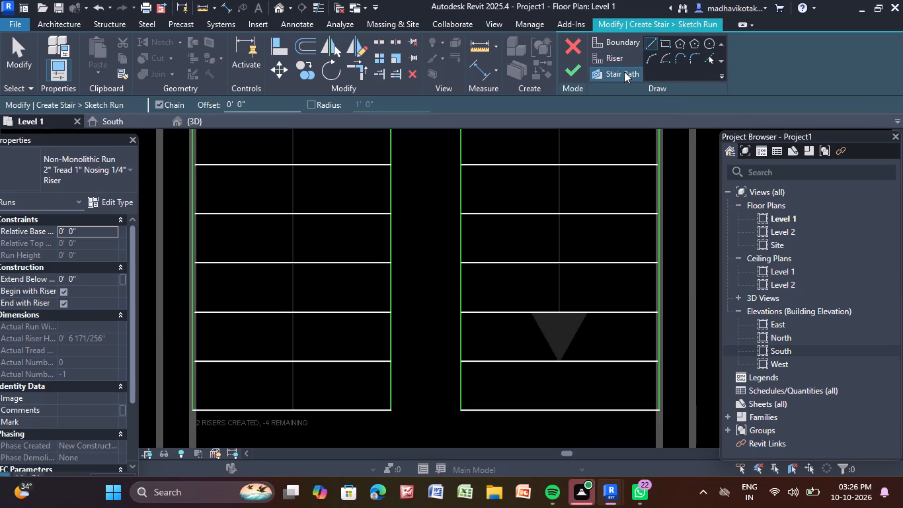
click(647, 42)
scroll(438, 325, down, 2)
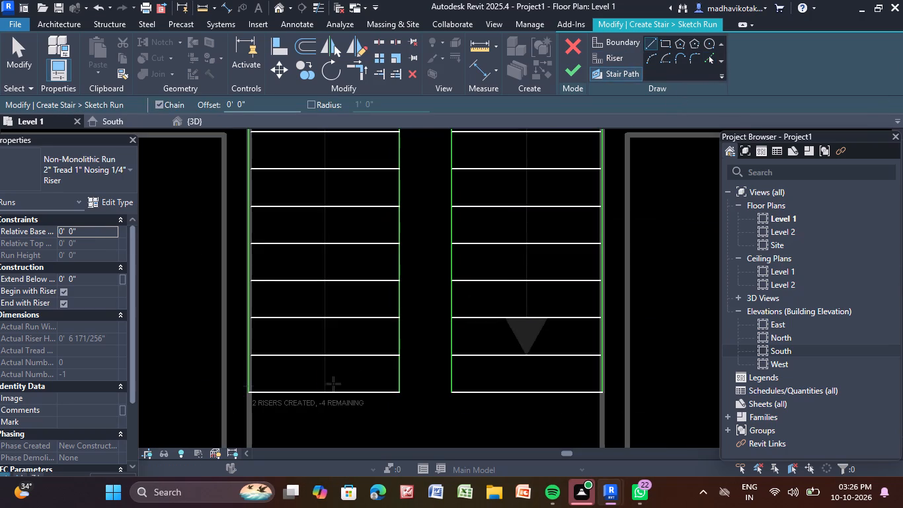
scroll(326, 392, up, 3)
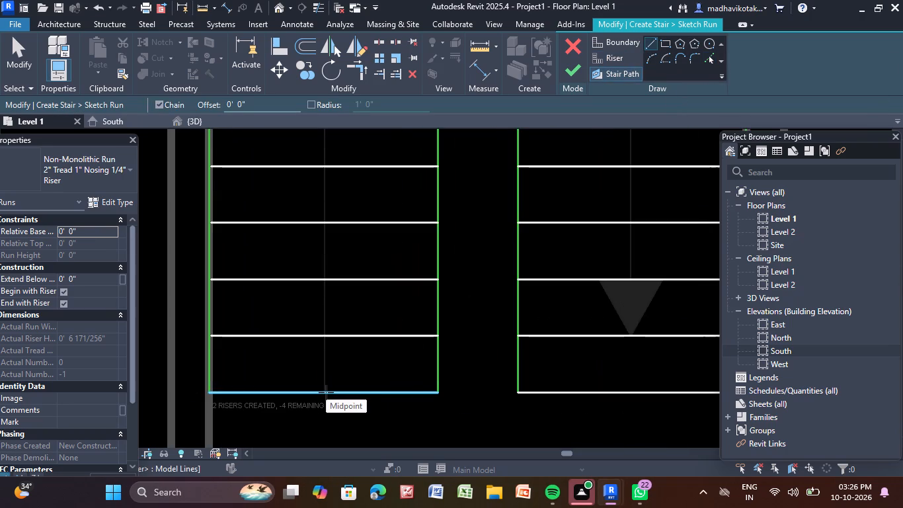
click(326, 392)
scroll(333, 143, down, 3)
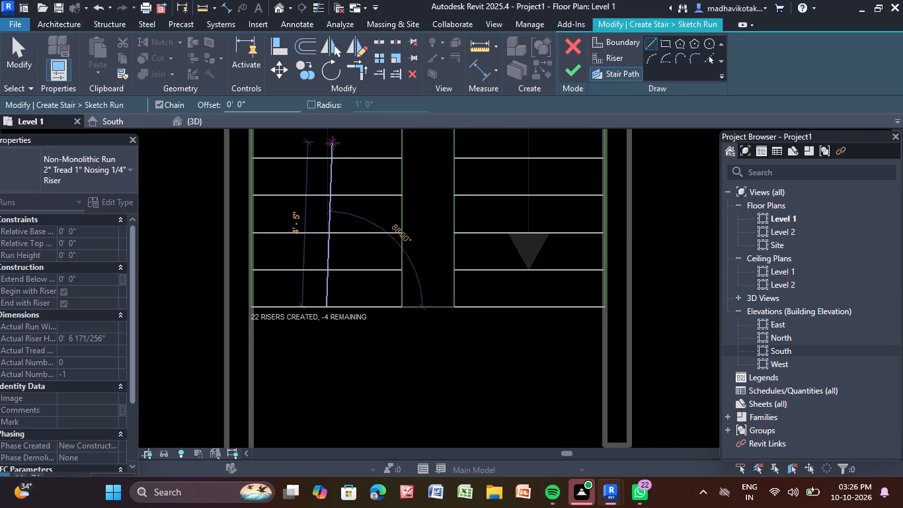
middle_drag(333, 143, 256, 427)
scroll(257, 182, down, 2)
middle_drag(256, 182, 259, 269)
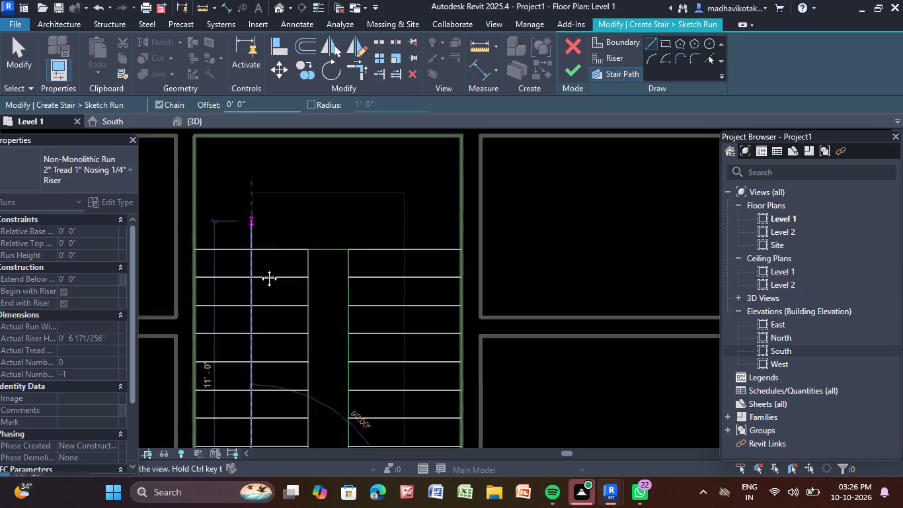
middle_drag(259, 269, 270, 341)
scroll(260, 327, up, 6)
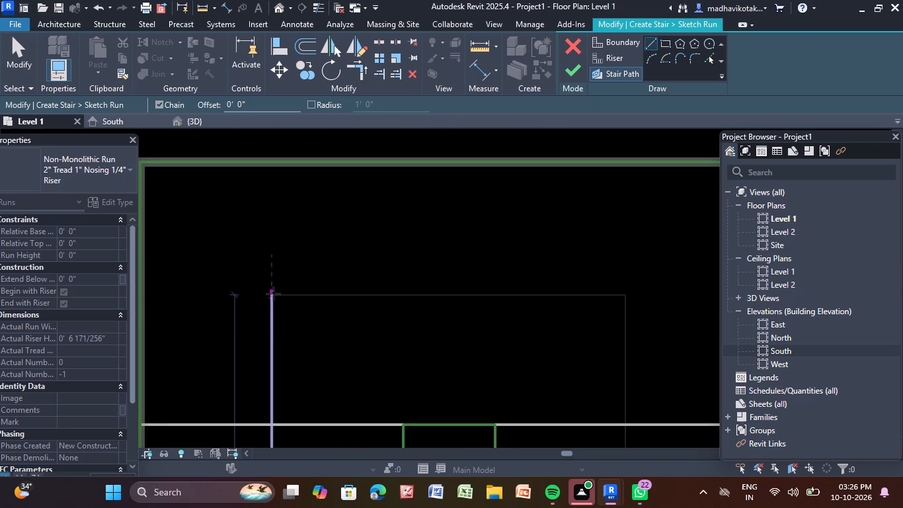
scroll(274, 292, up, 6)
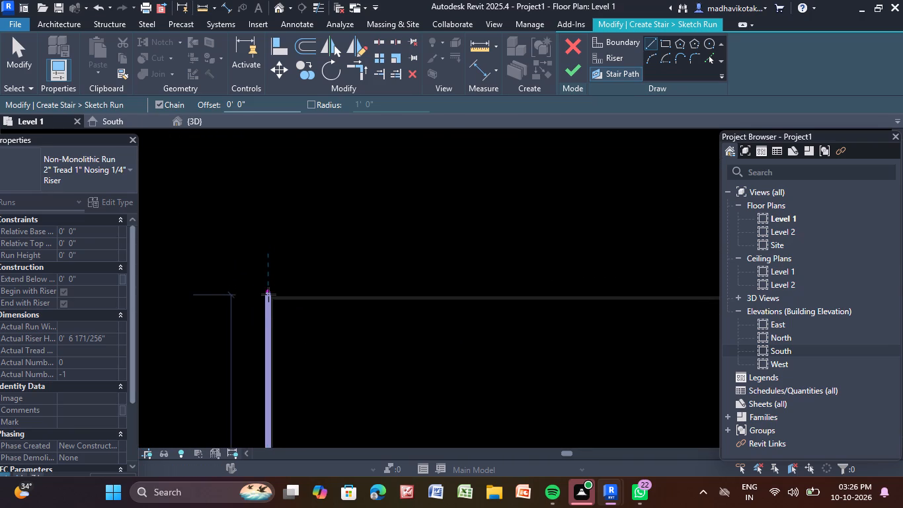
scroll(267, 302, up, 11)
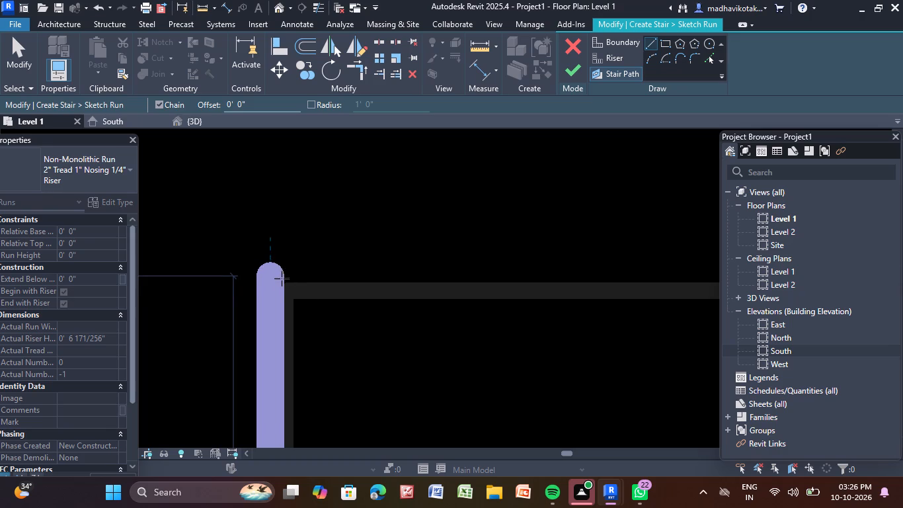
click(274, 285)
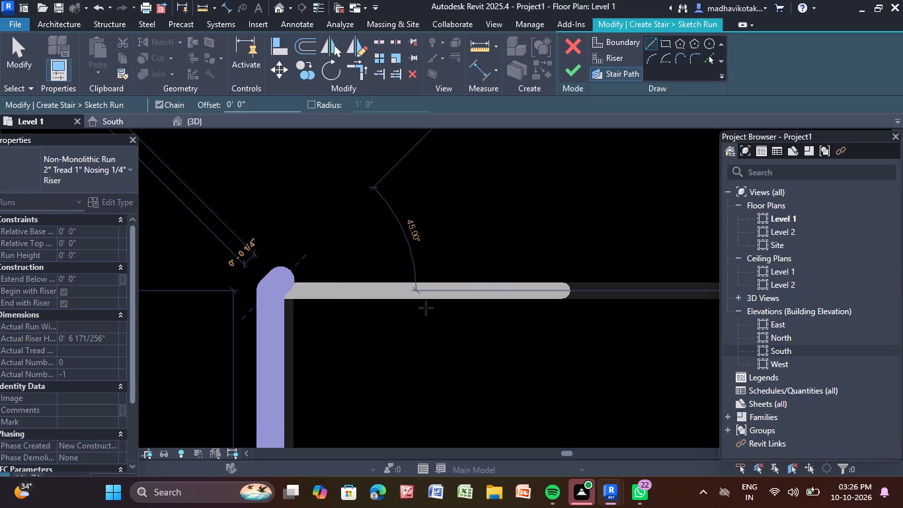
Continue the stair path straight across the landing along the plan walking line to its corner above the right flight.
scroll(567, 298, down, 3)
middle_drag(569, 298, 284, 307)
scroll(554, 321, down, 4)
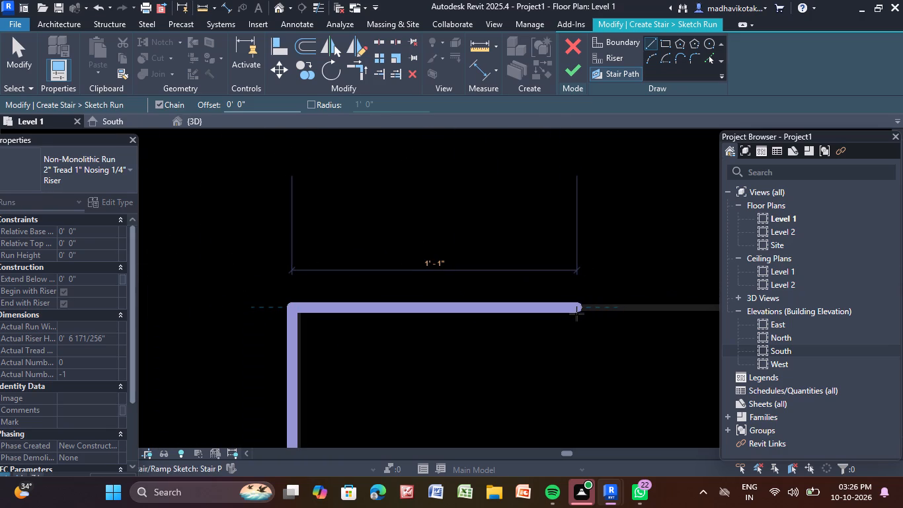
middle_drag(576, 314, 240, 320)
scroll(653, 333, down, 3)
middle_drag(645, 319, 414, 296)
scroll(592, 301, down, 10)
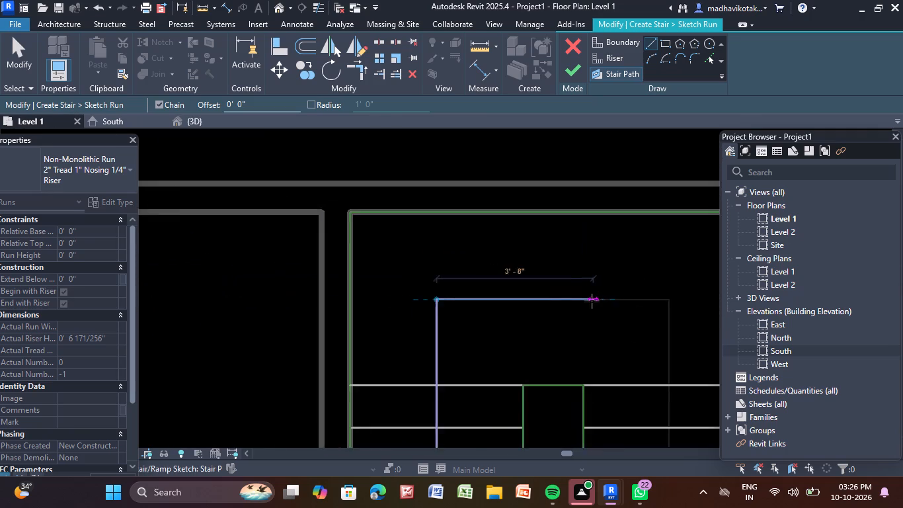
middle_drag(592, 301, 426, 308)
scroll(508, 312, up, 10)
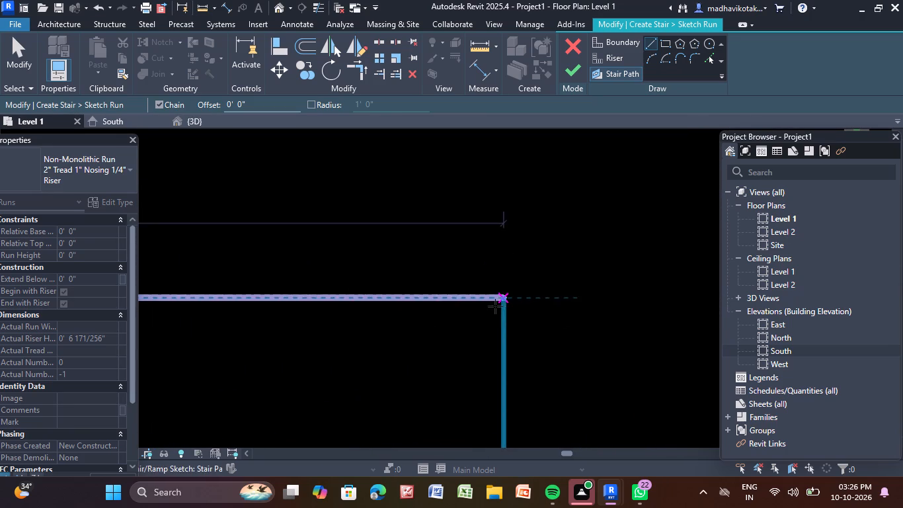
click(504, 299)
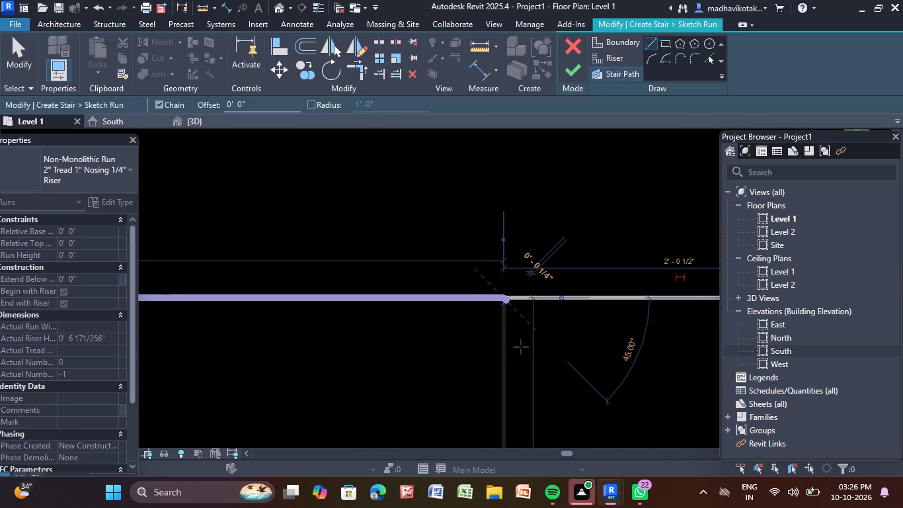
Continue the stair path about 12'-0" down the right flight to the midpoint of its lowest riser.
scroll(507, 392, down, 4)
middle_drag(507, 392, 505, 188)
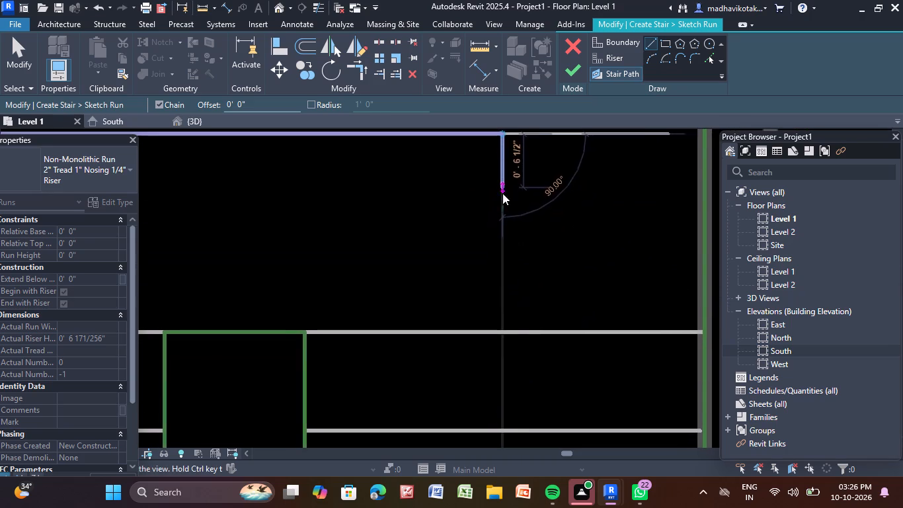
scroll(512, 382, down, 4)
middle_drag(509, 390, 530, 178)
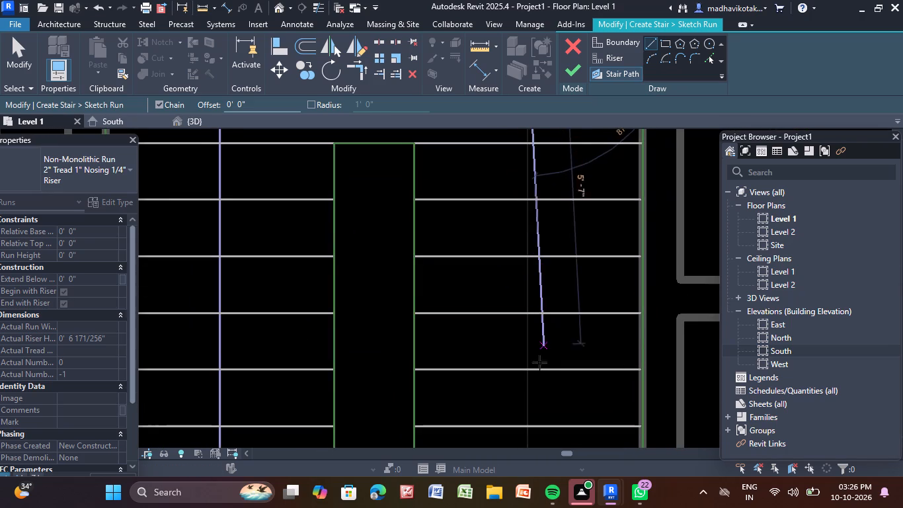
scroll(535, 372, down, 4)
middle_drag(527, 390, 516, 192)
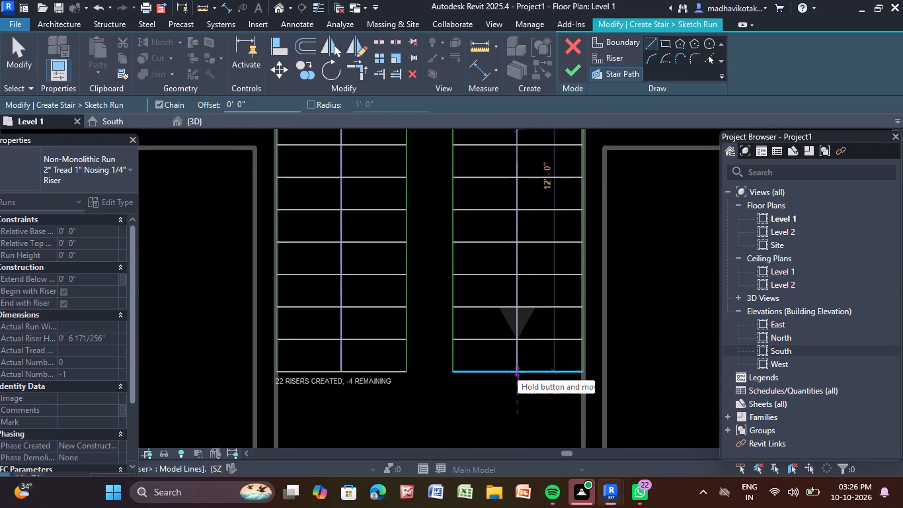
scroll(518, 373, up, 3)
click(518, 373)
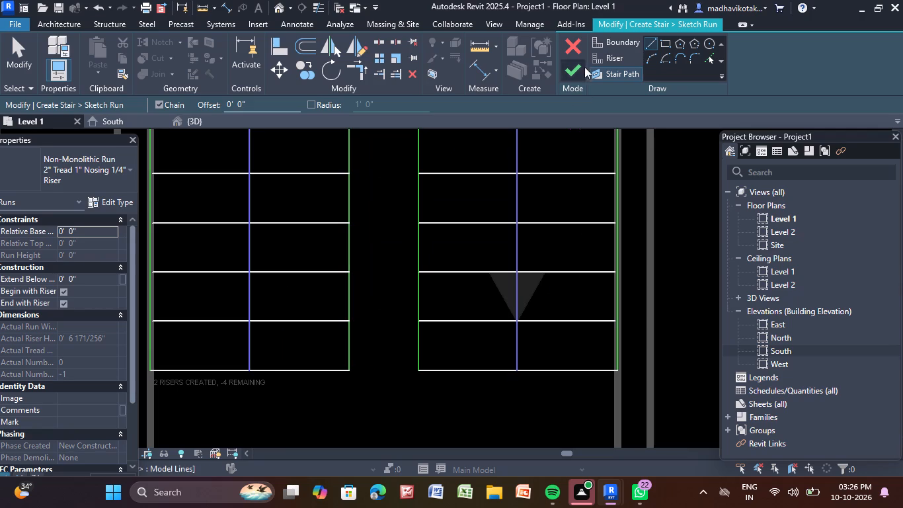
Finish the run sketch and complete the stair, without saving the project.
click(568, 75)
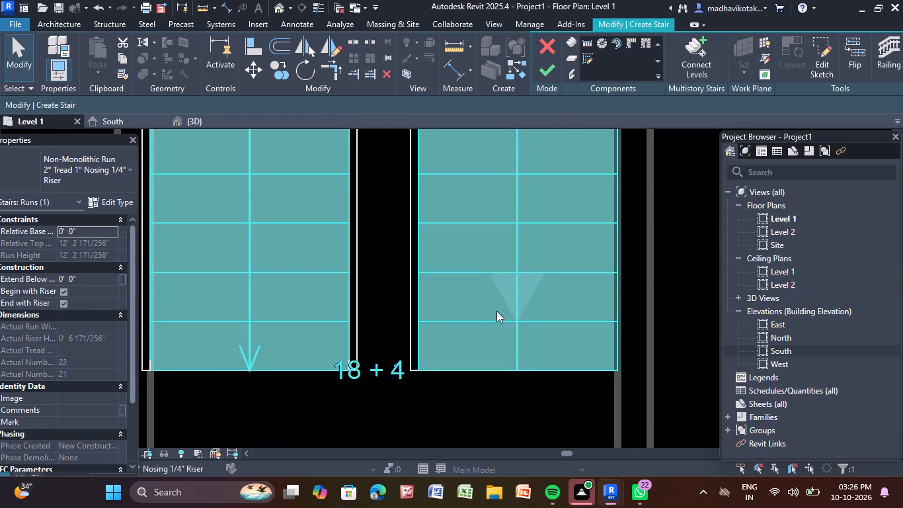
scroll(496, 311, down, 6)
middle_drag(496, 313, 488, 355)
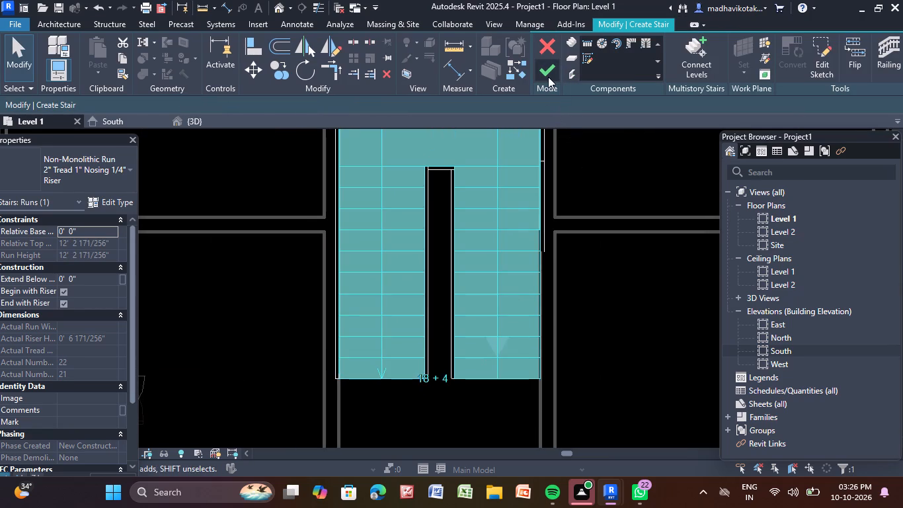
click(548, 77)
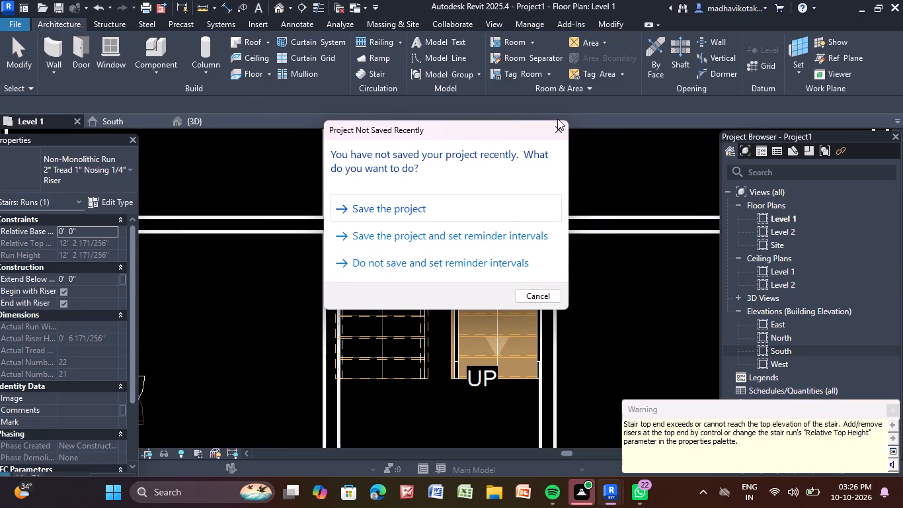
click(554, 125)
click(593, 181)
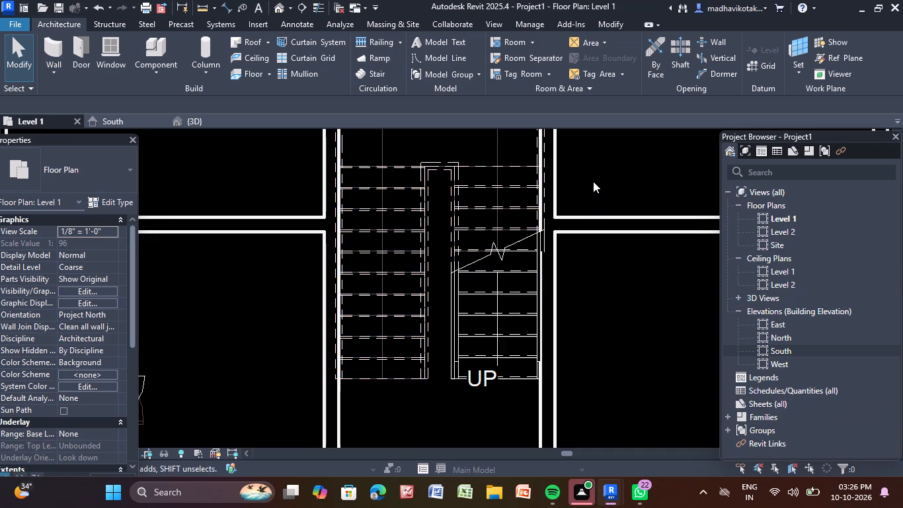
Examine the new stair's flights, landing and railings in the 3D view from several angles.
scroll(593, 181, down, 4)
click(208, 115)
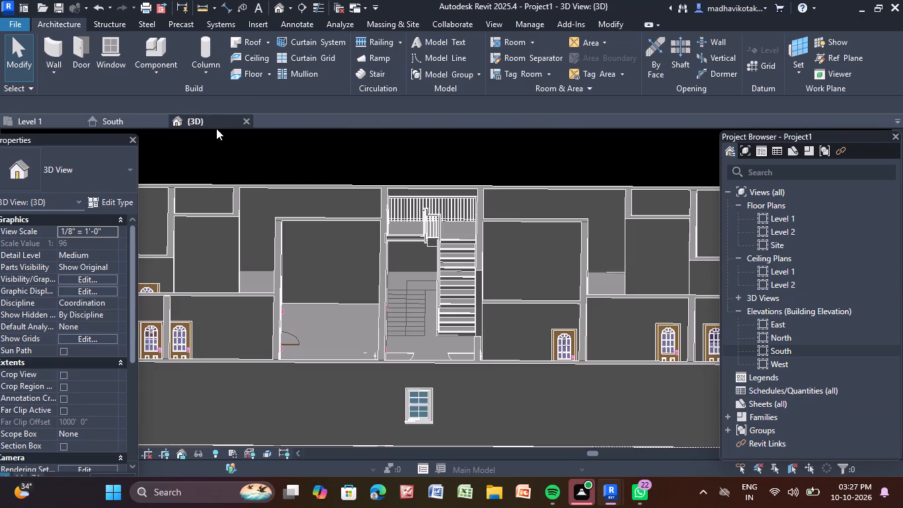
scroll(432, 247, up, 4)
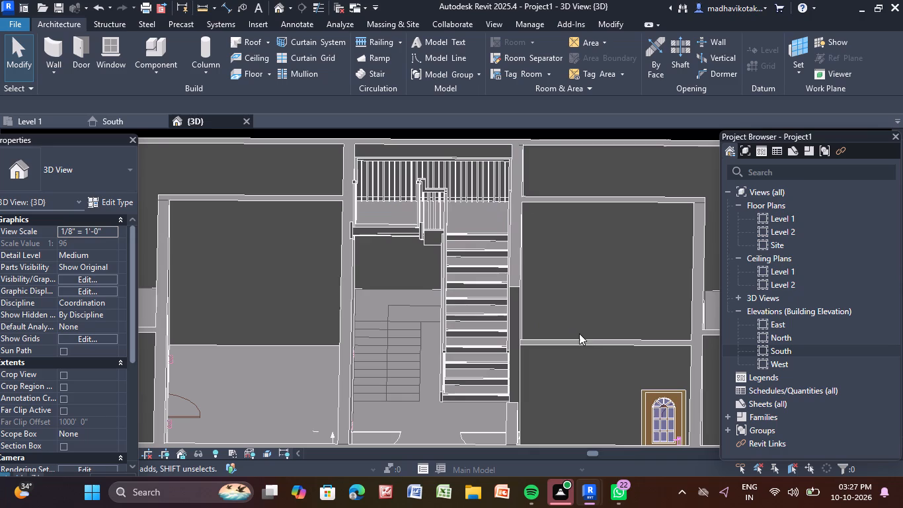
shift+middle_drag(600, 331, 573, 349)
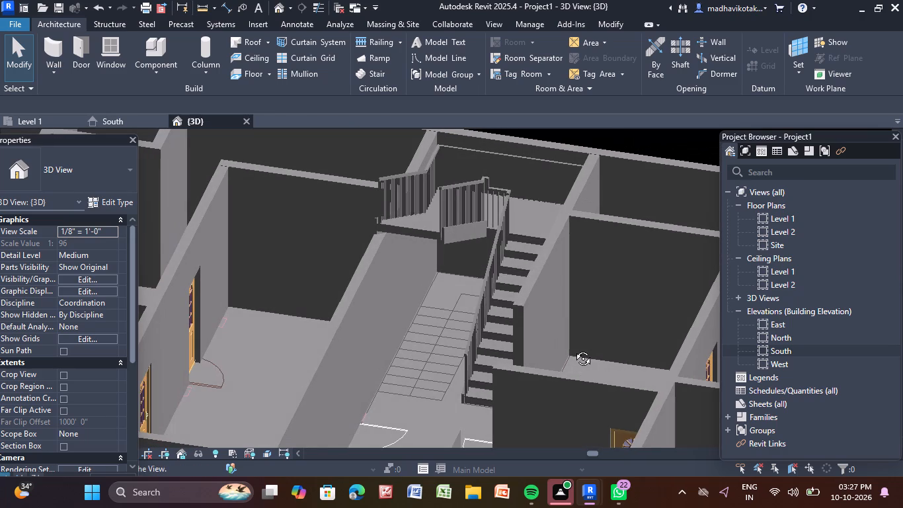
shift+middle_drag(573, 349, 602, 271)
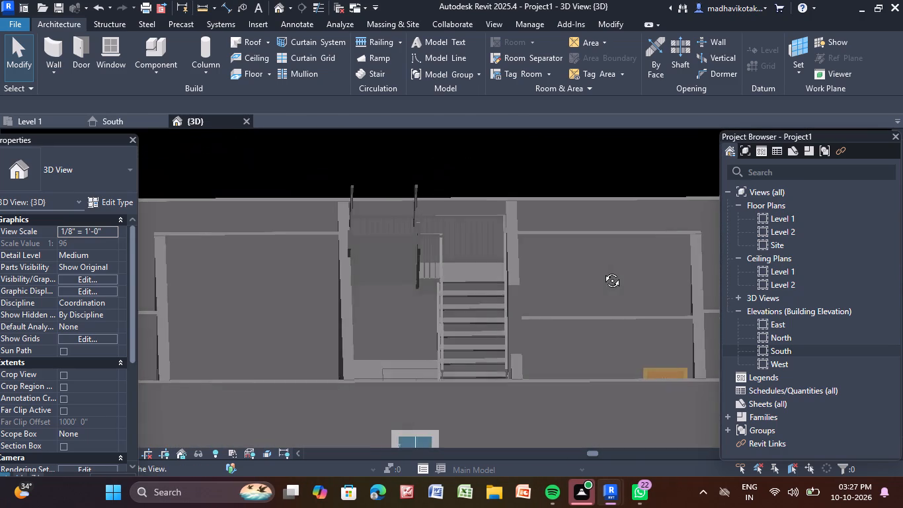
shift+middle_drag(602, 271, 598, 426)
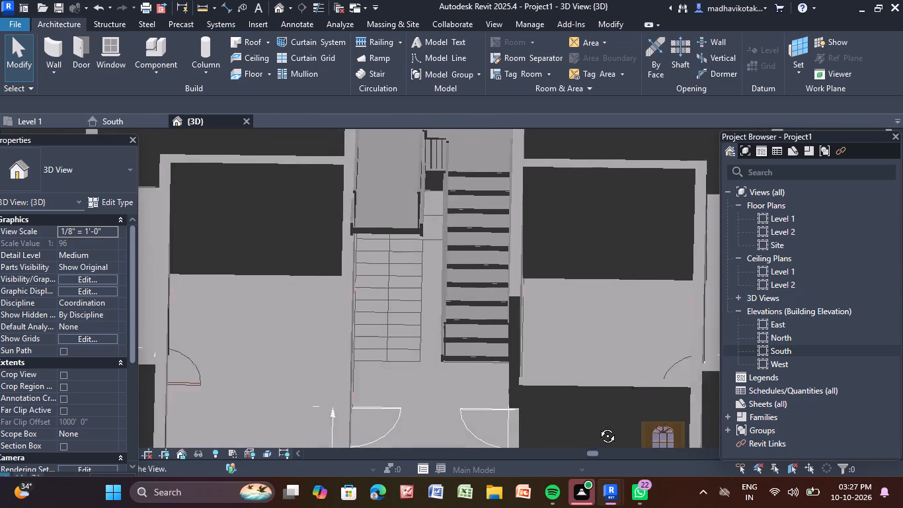
shift+middle_drag(598, 426, 598, 403)
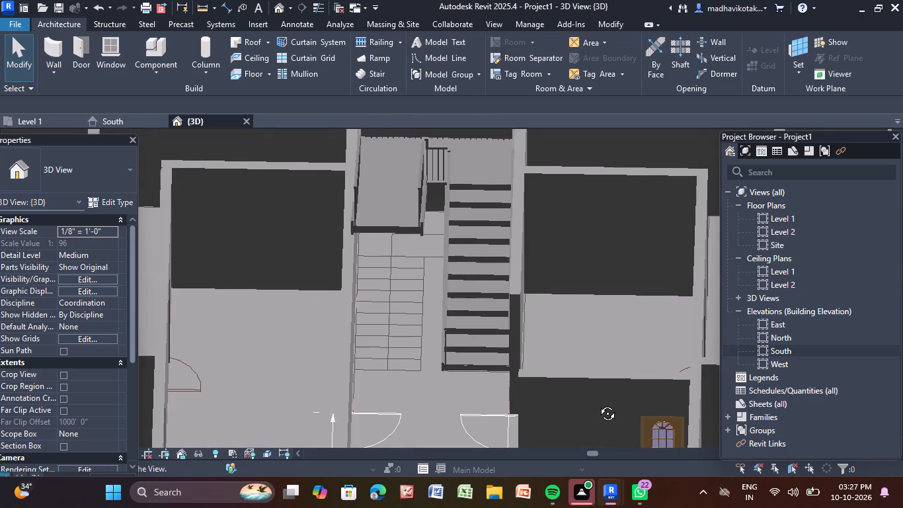
shift+middle_drag(598, 403, 572, 126)
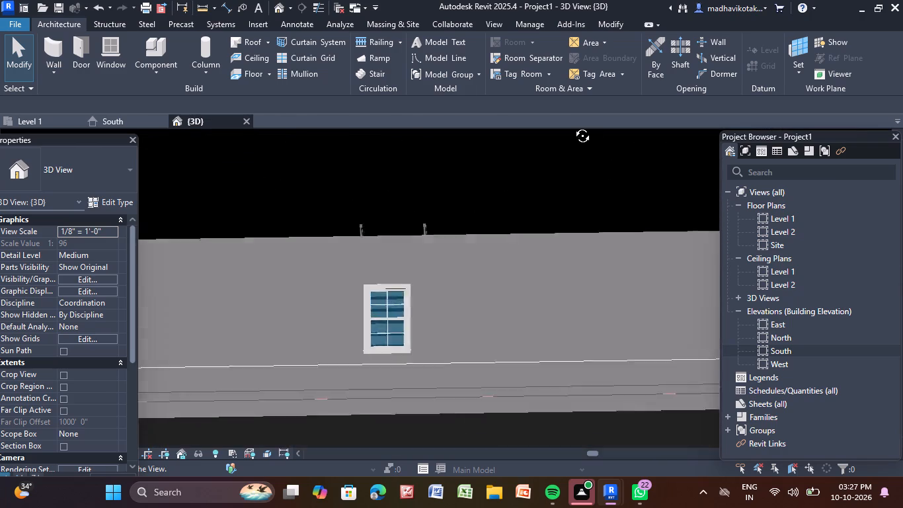
Examine the stair, surrounding rooms and outer walls of the building in 3D from above and from the side.
shift+middle_drag(572, 126, 714, 332)
shift+middle_drag(100, 340, 901, 388)
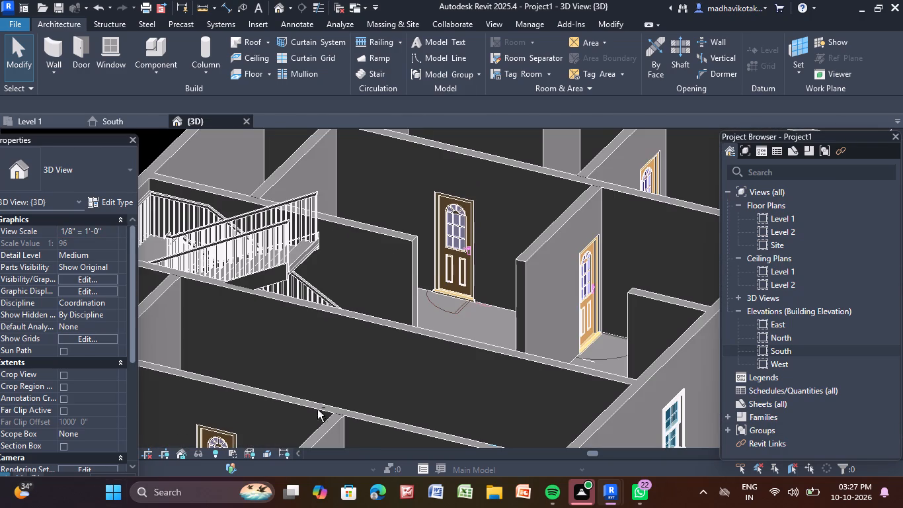
shift+scroll(350, 333, down, 3)
shift+middle_drag(399, 384, 630, 331)
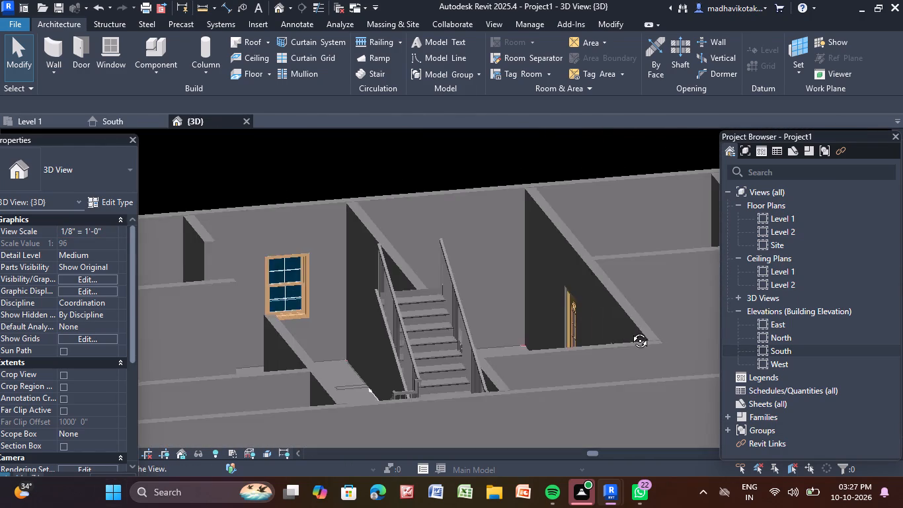
shift+middle_drag(630, 331, 602, 339)
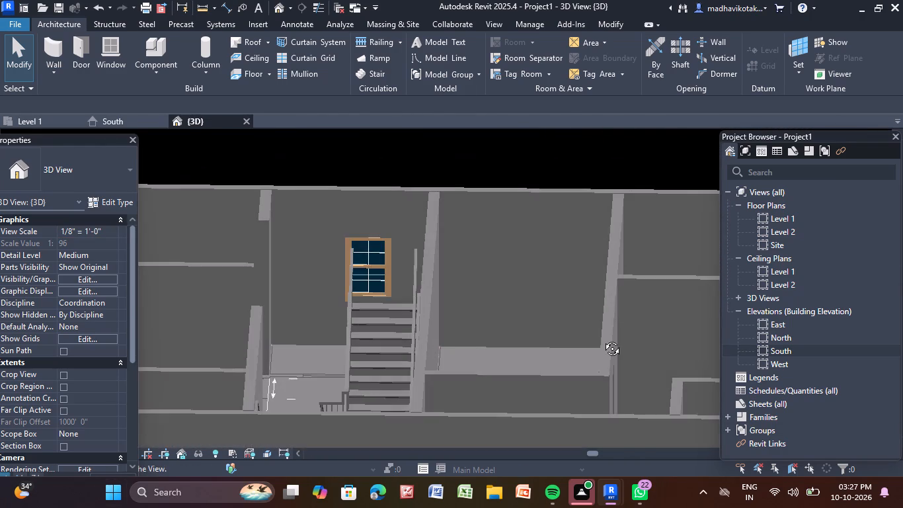
shift+middle_drag(602, 339, 283, 432)
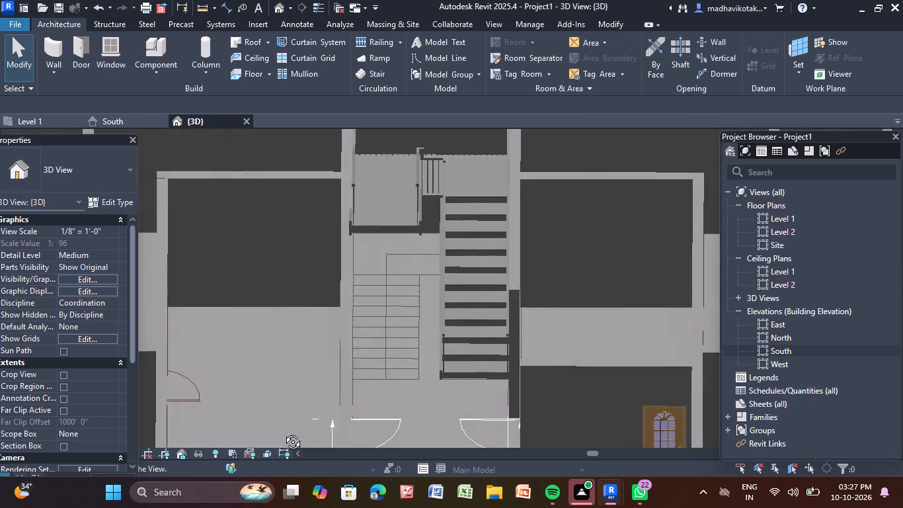
shift+middle_drag(283, 432, 302, 422)
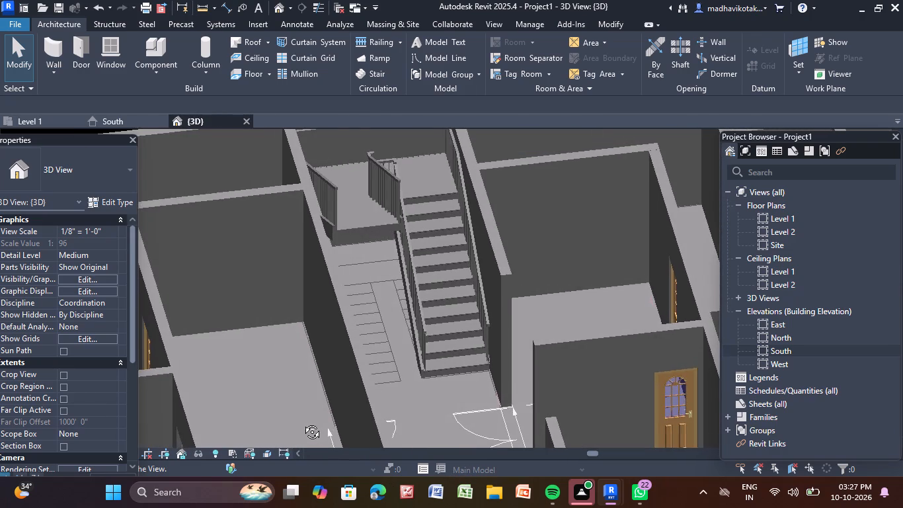
shift+middle_drag(302, 422, 283, 407)
scroll(552, 297, down, 7)
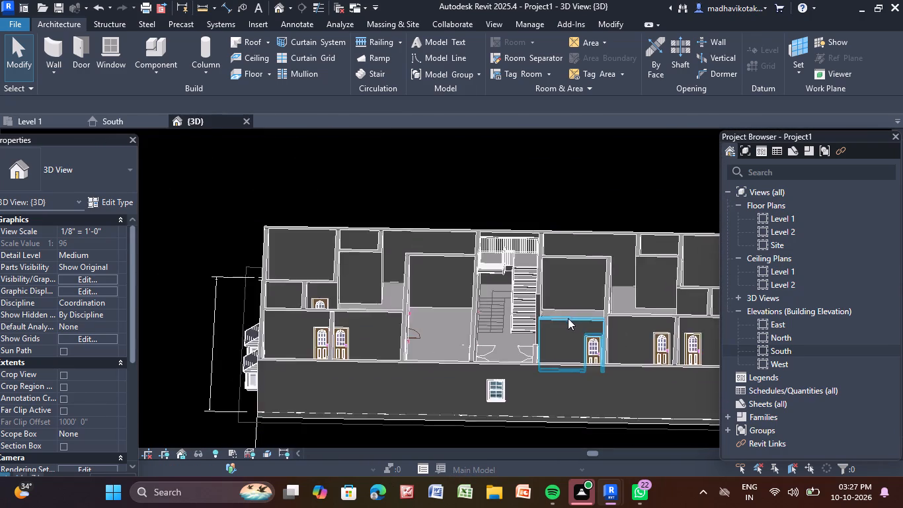
scroll(578, 350, down, 2)
middle_drag(578, 350, 586, 341)
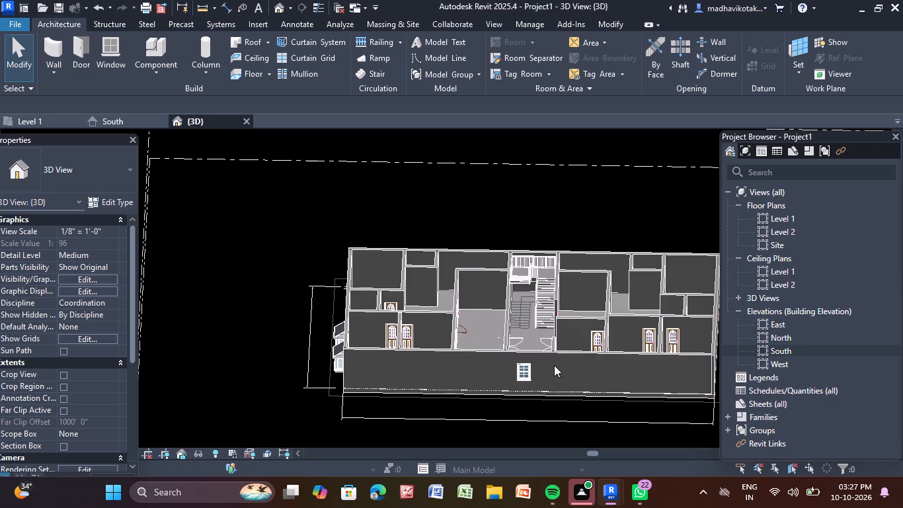
middle_drag(601, 382, 601, 355)
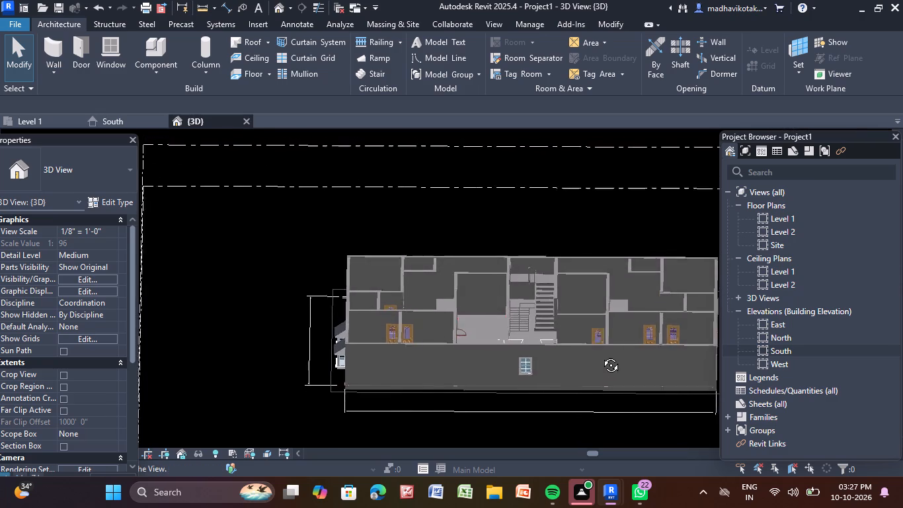
middle_drag(601, 355, 596, 284)
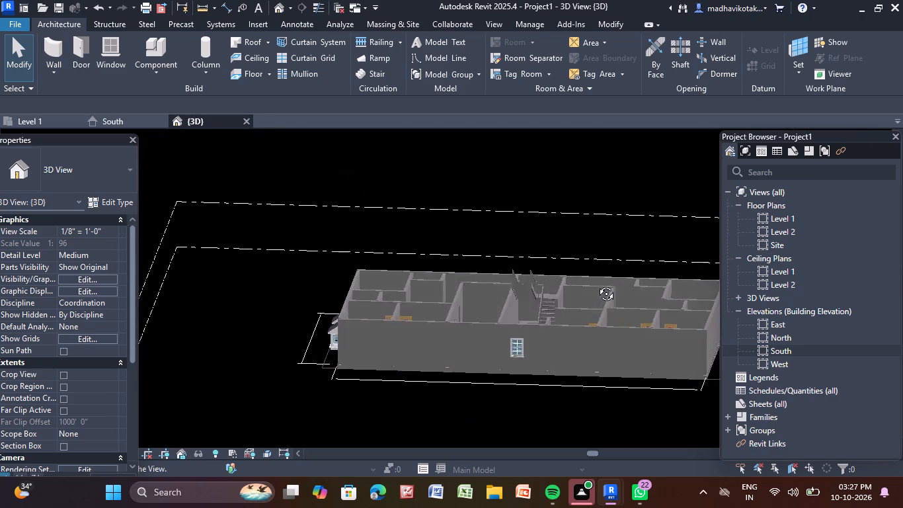
middle_drag(596, 284, 598, 189)
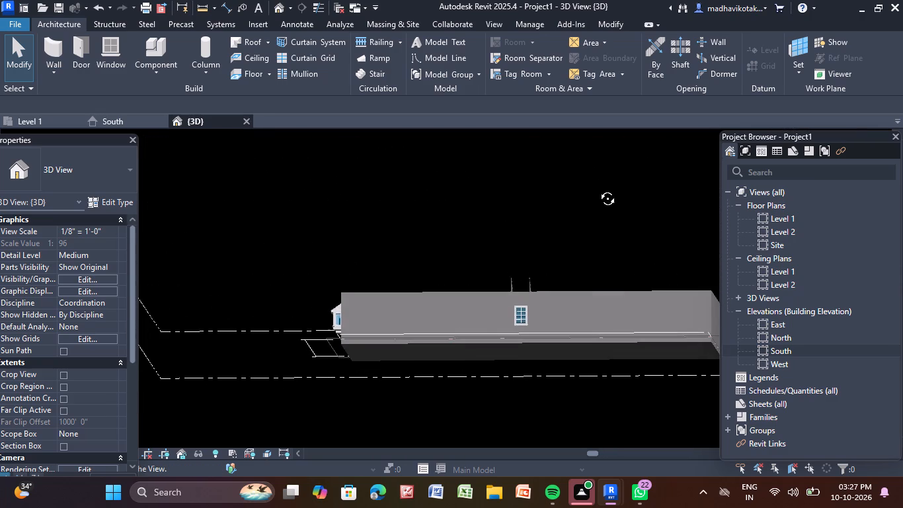
middle_drag(598, 189, 578, 298)
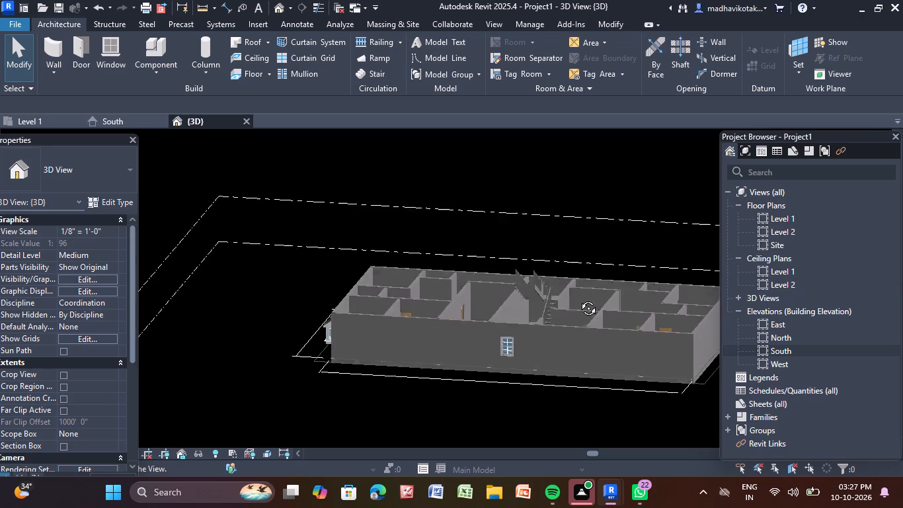
middle_drag(578, 298, 600, 364)
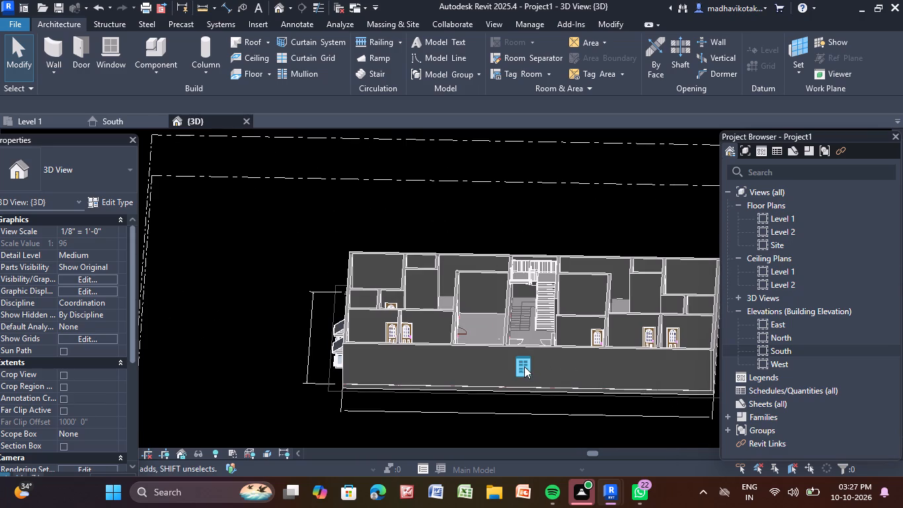
Delete the window in the long outer wall on the entrance side of the stair.
click(524, 366)
key(Delete)
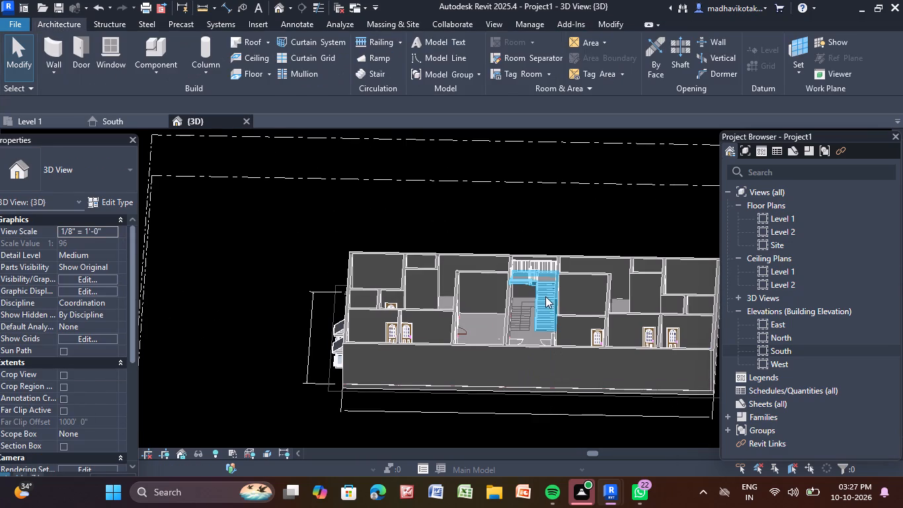
Examine the building and its stair against the Level 1 and Level 2 lines in 3D from several angles.
shift+middle_drag(553, 286, 564, 206)
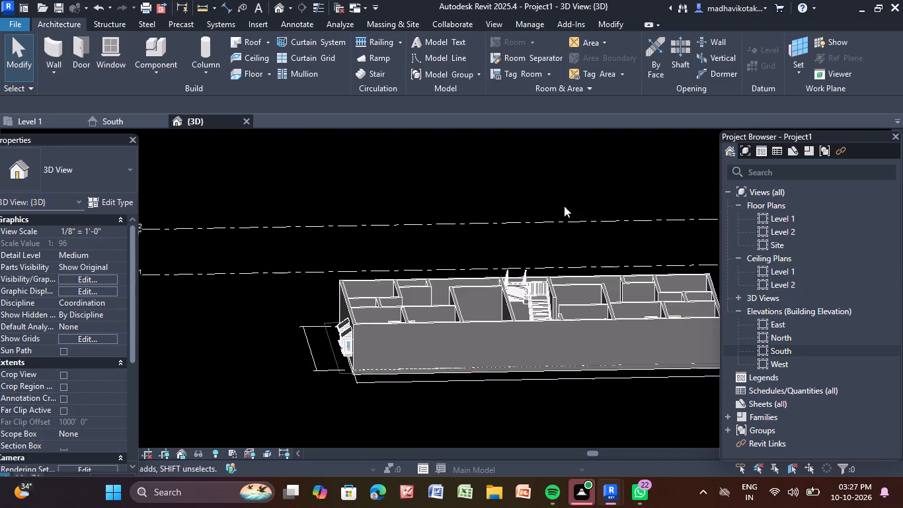
scroll(562, 206, down, 1)
shift+middle_drag(571, 216, 549, 204)
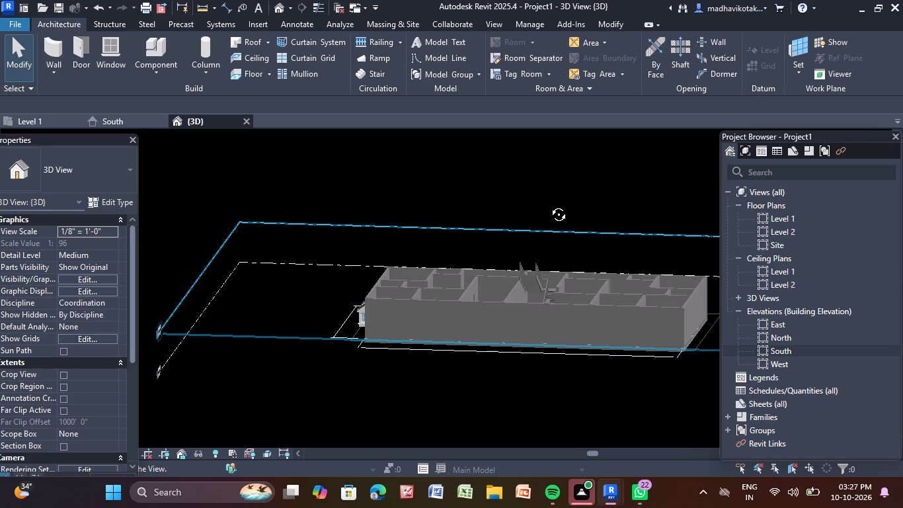
shift+middle_drag(549, 204, 565, 197)
middle_drag(565, 197, 517, 249)
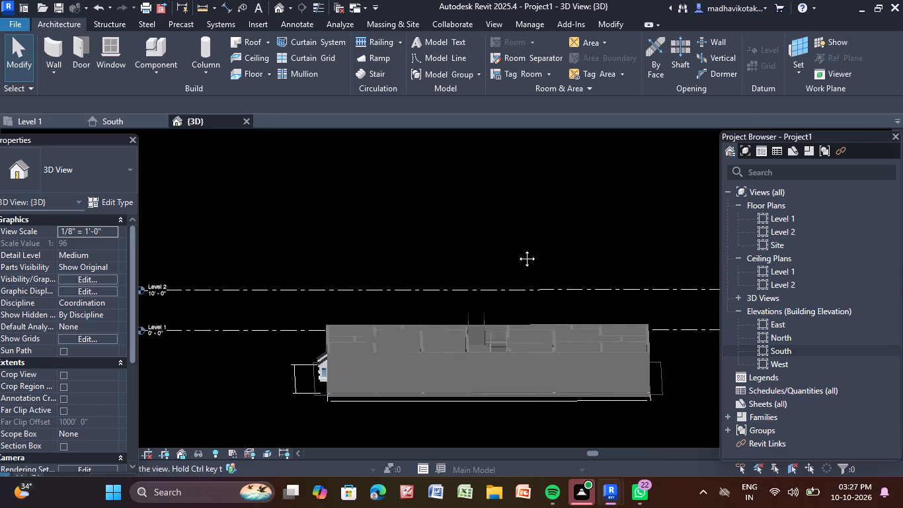
middle_drag(517, 249, 521, 342)
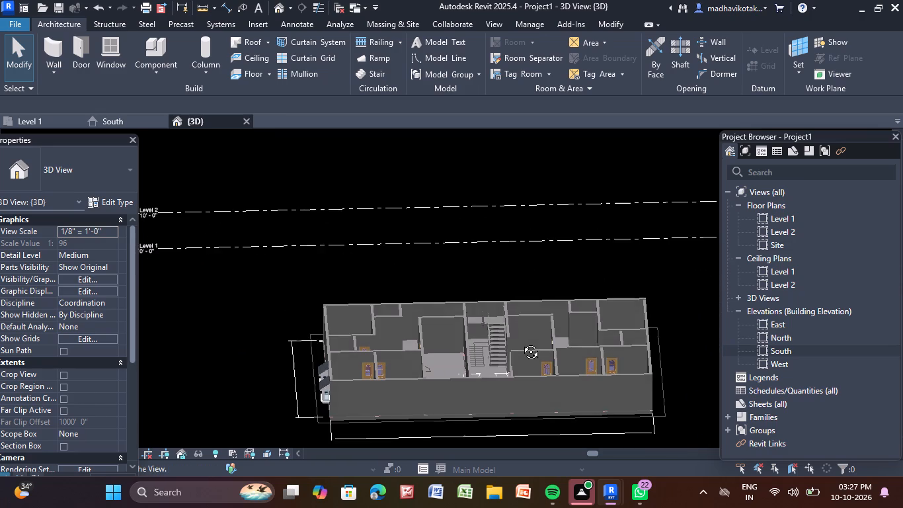
middle_drag(521, 342, 539, 320)
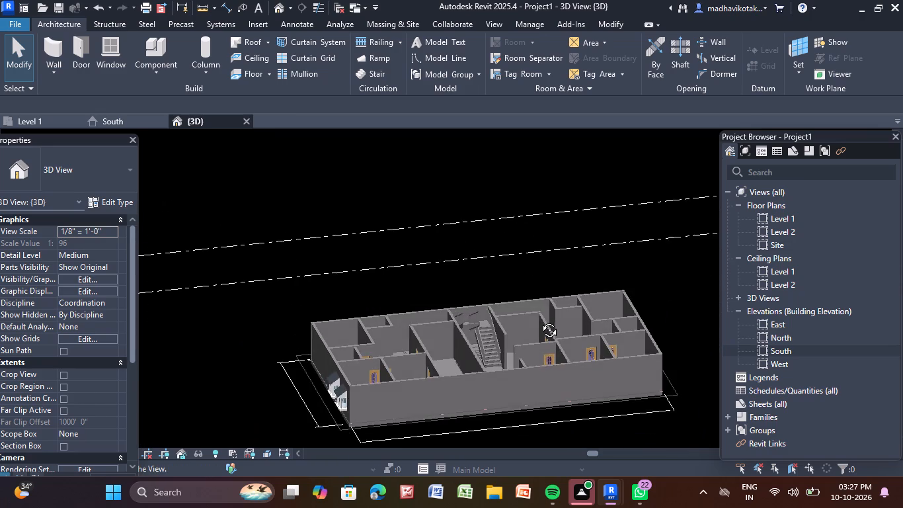
middle_drag(539, 320, 514, 336)
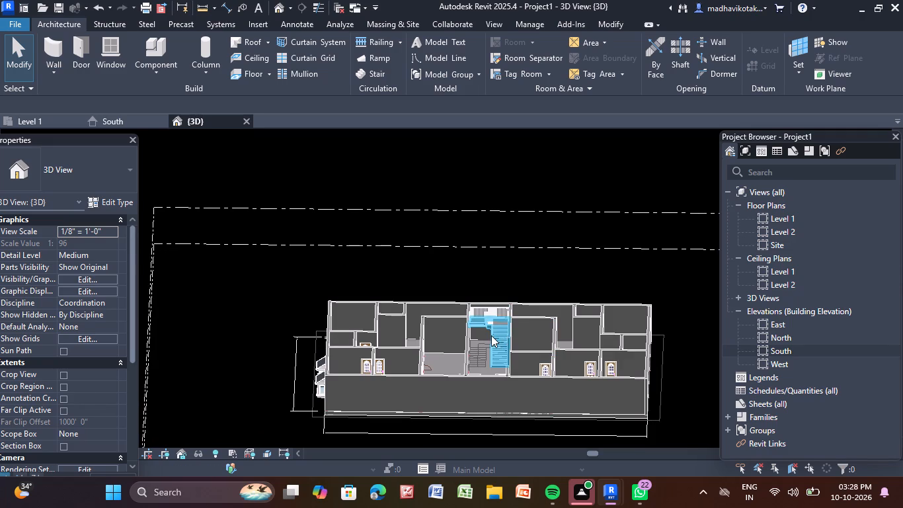
Open the North elevation and close the South elevation view.
double_click(797, 339)
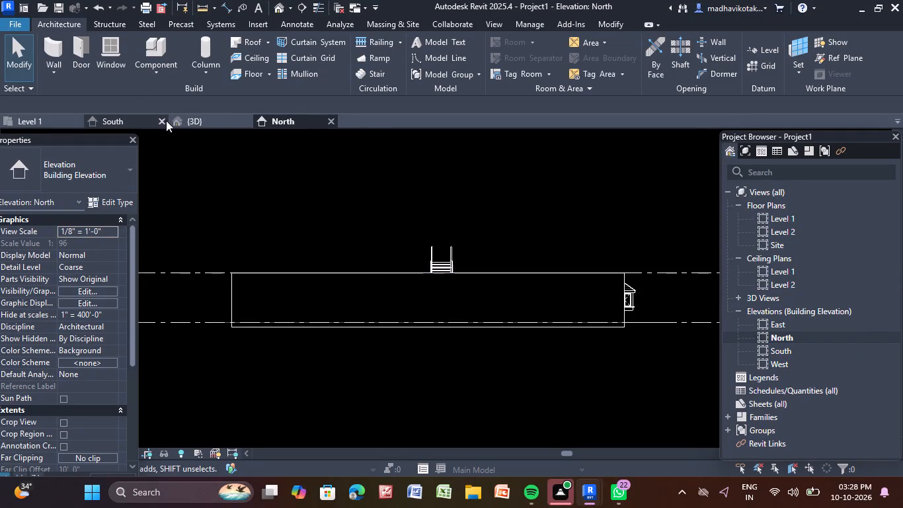
click(166, 120)
scroll(456, 257, down, 2)
middle_drag(439, 282, 436, 288)
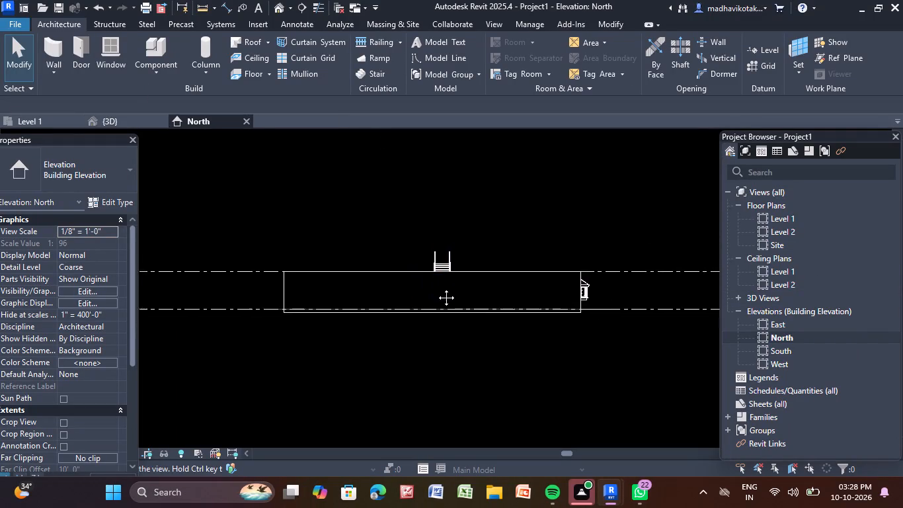
middle_drag(436, 288, 447, 321)
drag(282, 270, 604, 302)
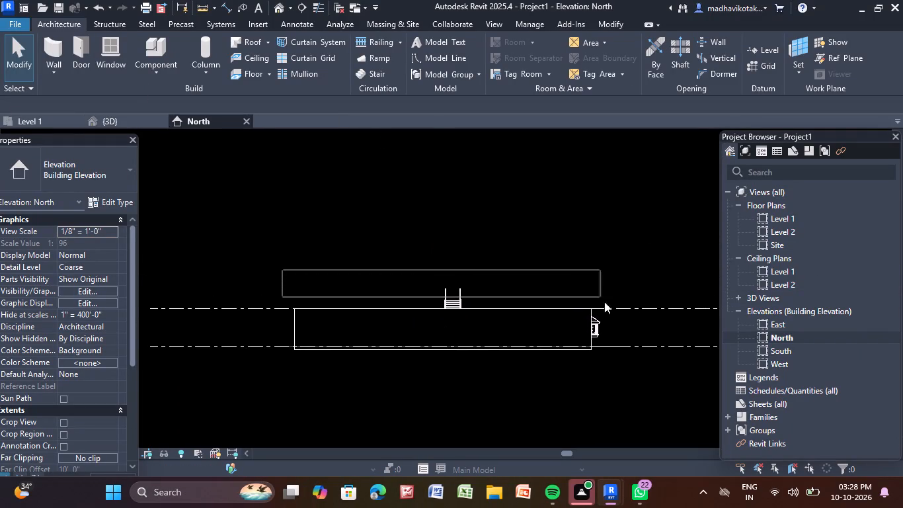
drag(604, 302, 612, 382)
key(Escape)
Add a level at 20'-0" by picking the Level 2 line with a 10'-0" offset.
click(769, 44)
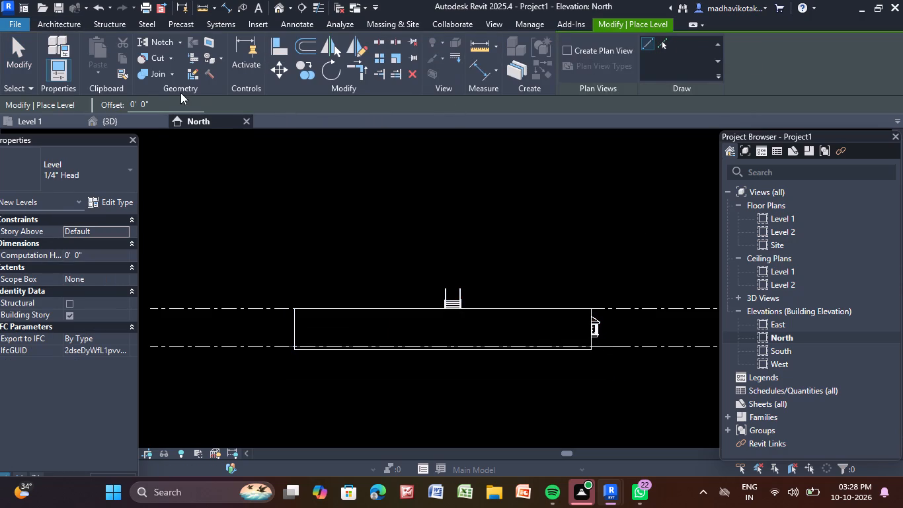
click(159, 109)
key(BackSpace)
key(BackSpace)
key(BackSpace)
key(BackSpace)
key(BackSpace)
key(BackSpace)
key(BackSpace)
text(10')
key(Return)
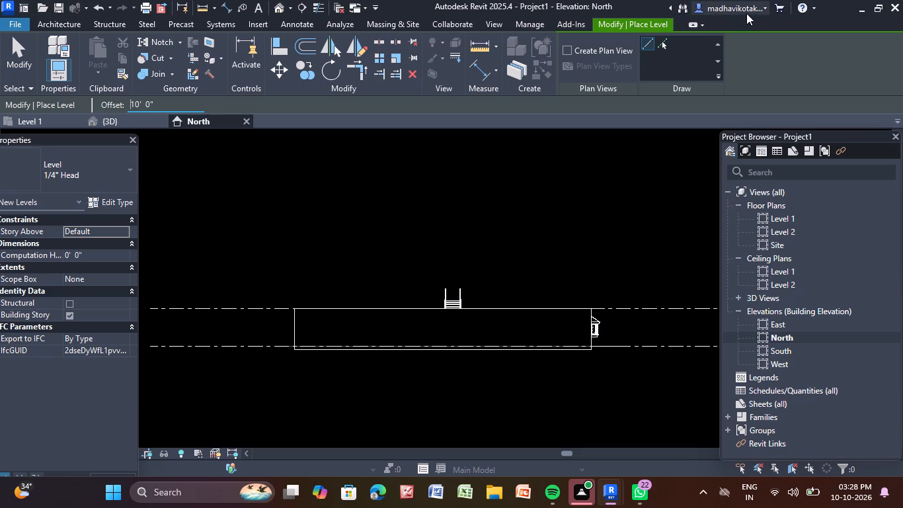
click(666, 42)
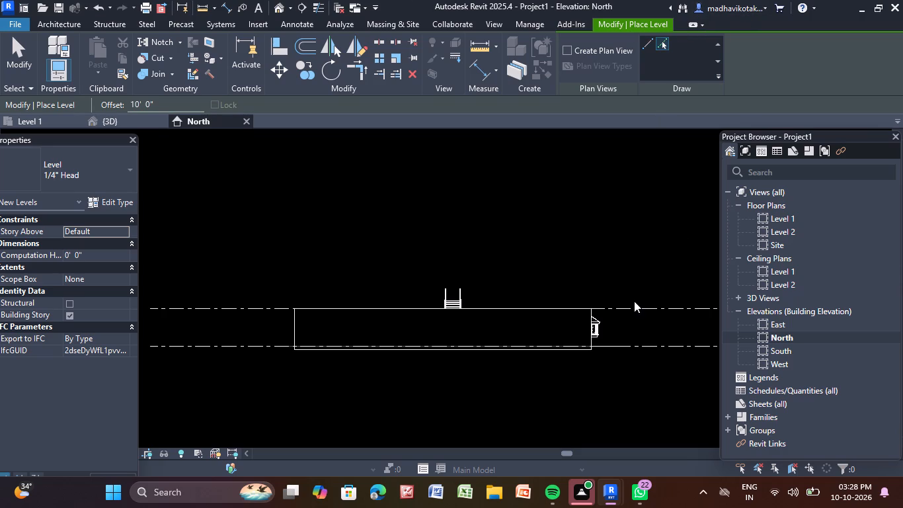
click(634, 308)
click(648, 273)
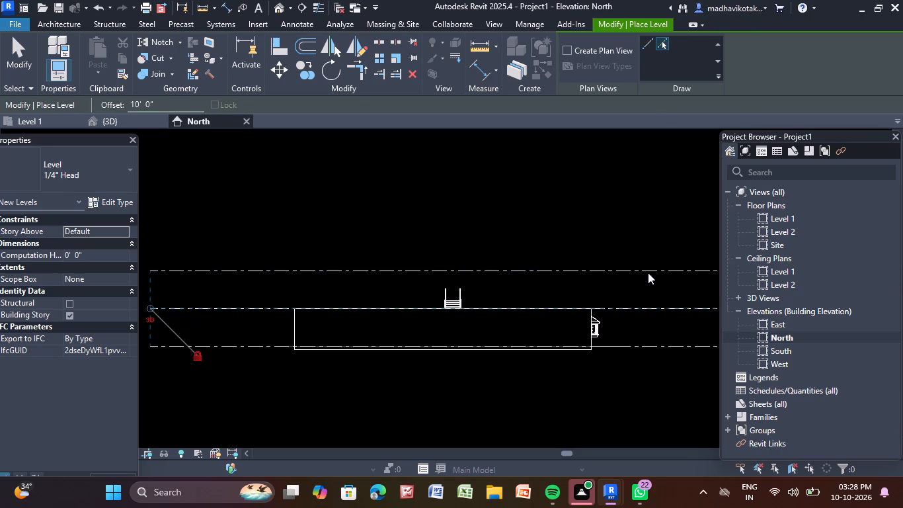
Add two more levels above the 20'-0" level, each offset 10'-0" upward from the picked level line below.
scroll(652, 249, down, 2)
middle_drag(643, 249, 542, 263)
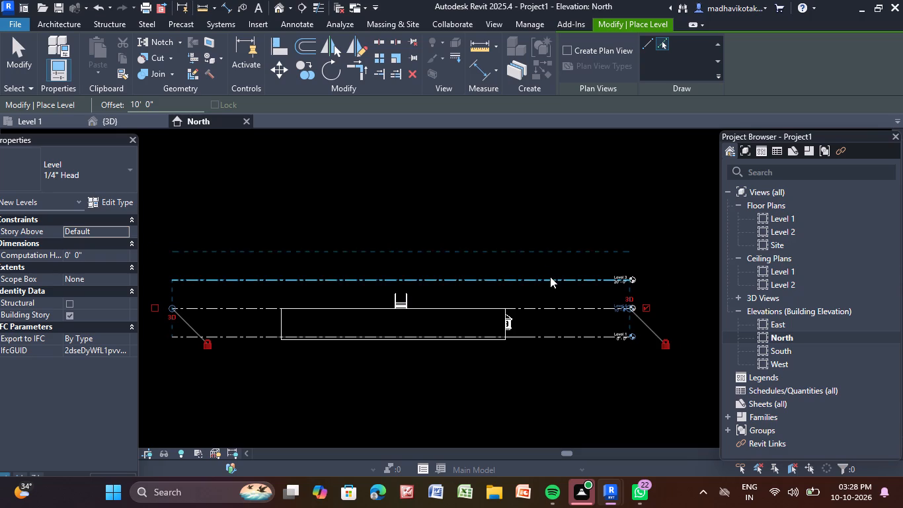
click(550, 276)
click(568, 249)
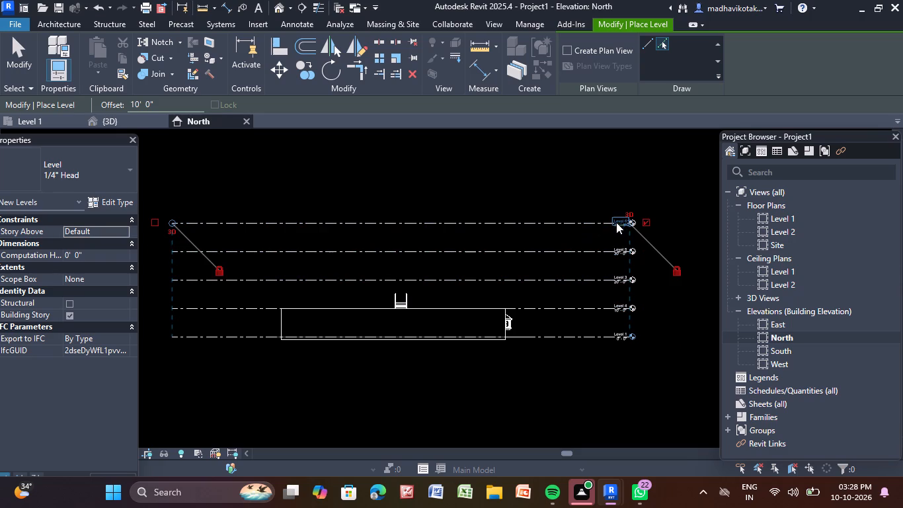
key(Escape)
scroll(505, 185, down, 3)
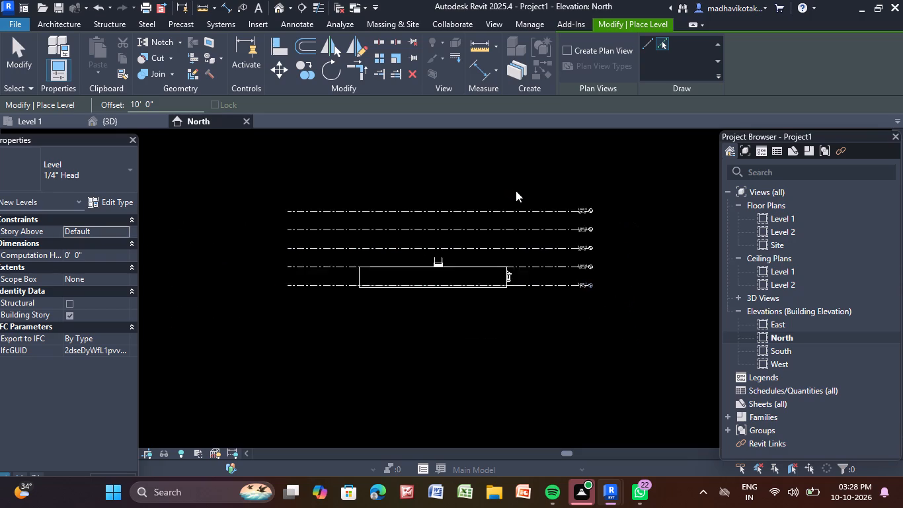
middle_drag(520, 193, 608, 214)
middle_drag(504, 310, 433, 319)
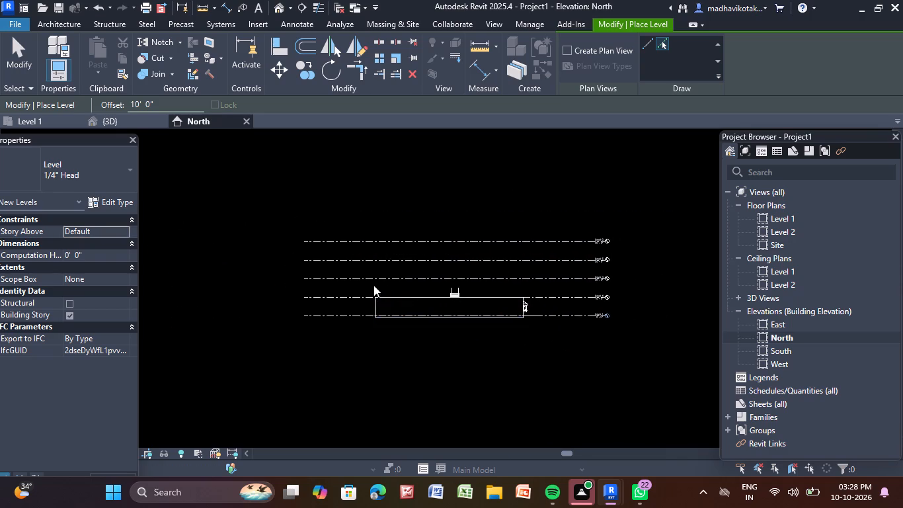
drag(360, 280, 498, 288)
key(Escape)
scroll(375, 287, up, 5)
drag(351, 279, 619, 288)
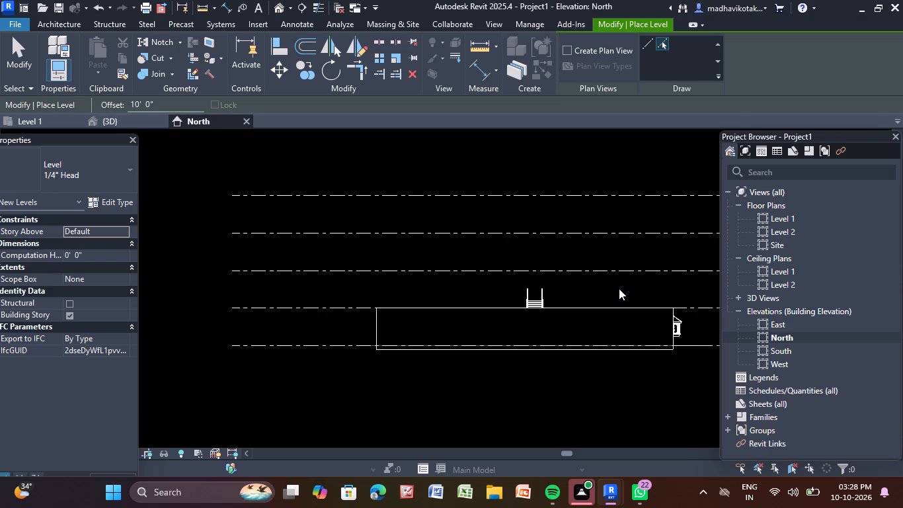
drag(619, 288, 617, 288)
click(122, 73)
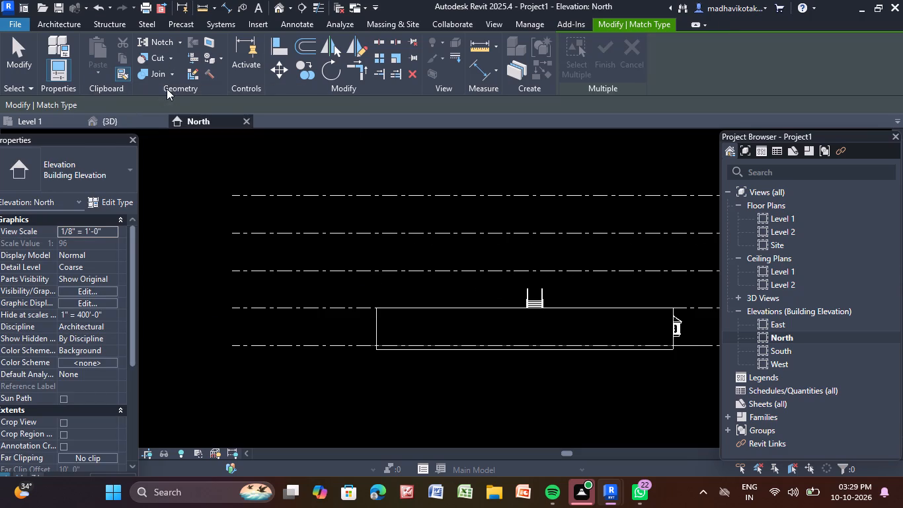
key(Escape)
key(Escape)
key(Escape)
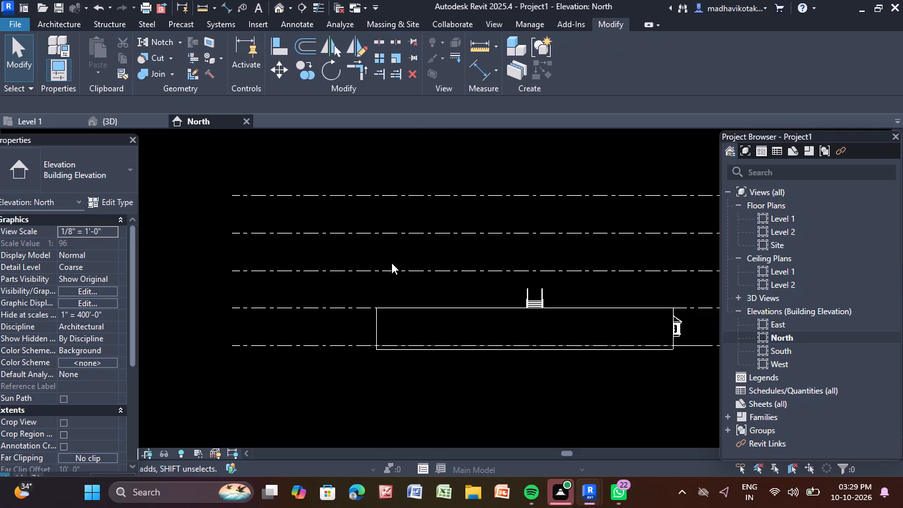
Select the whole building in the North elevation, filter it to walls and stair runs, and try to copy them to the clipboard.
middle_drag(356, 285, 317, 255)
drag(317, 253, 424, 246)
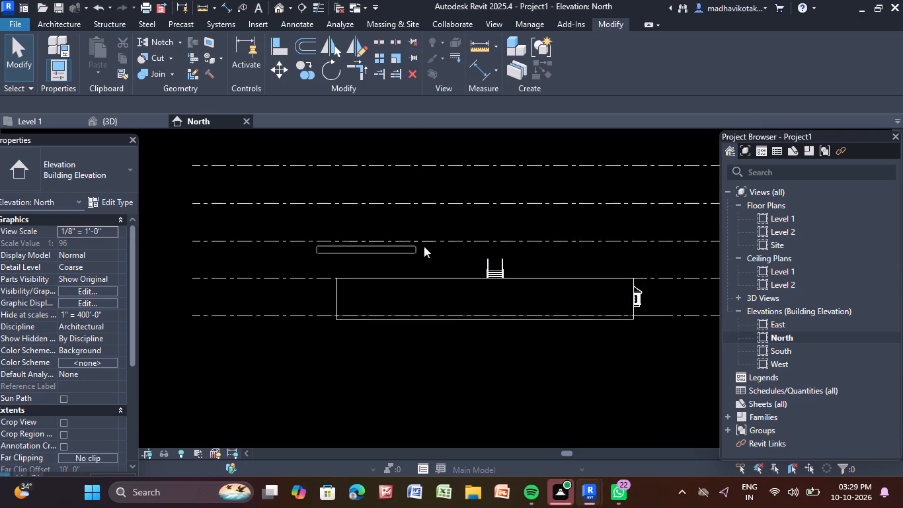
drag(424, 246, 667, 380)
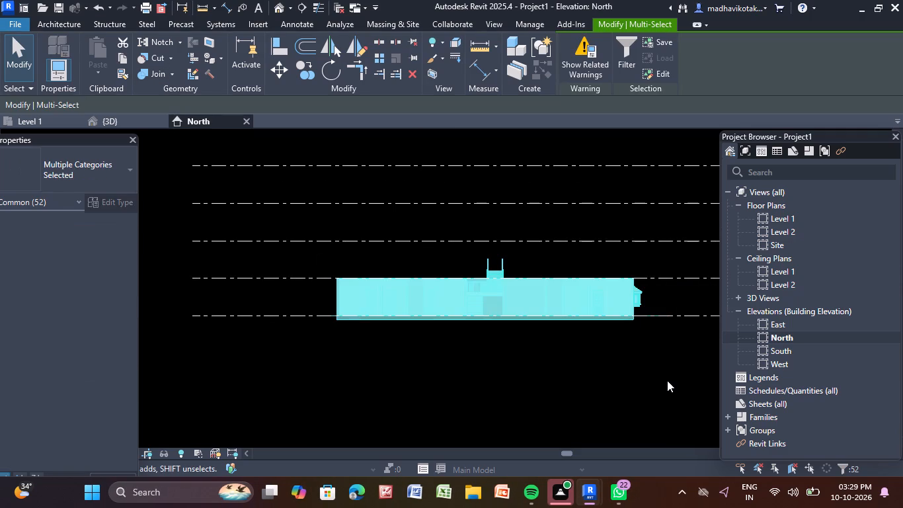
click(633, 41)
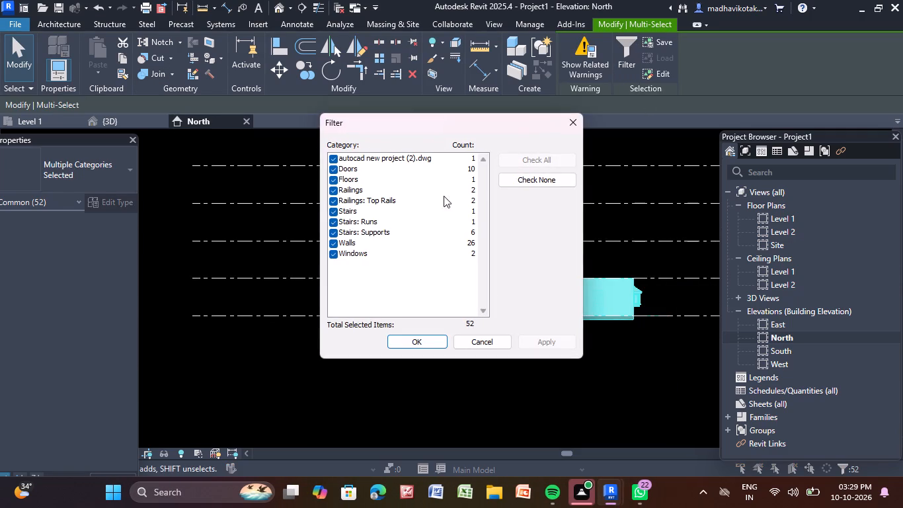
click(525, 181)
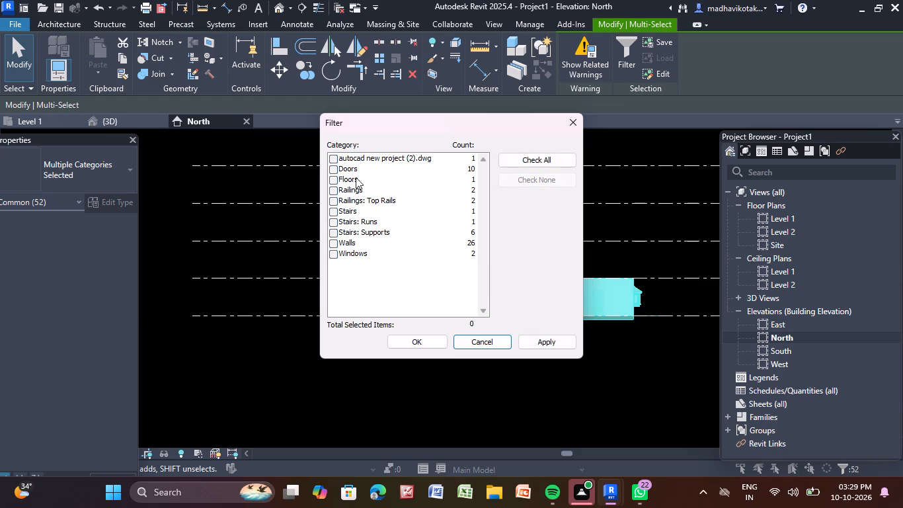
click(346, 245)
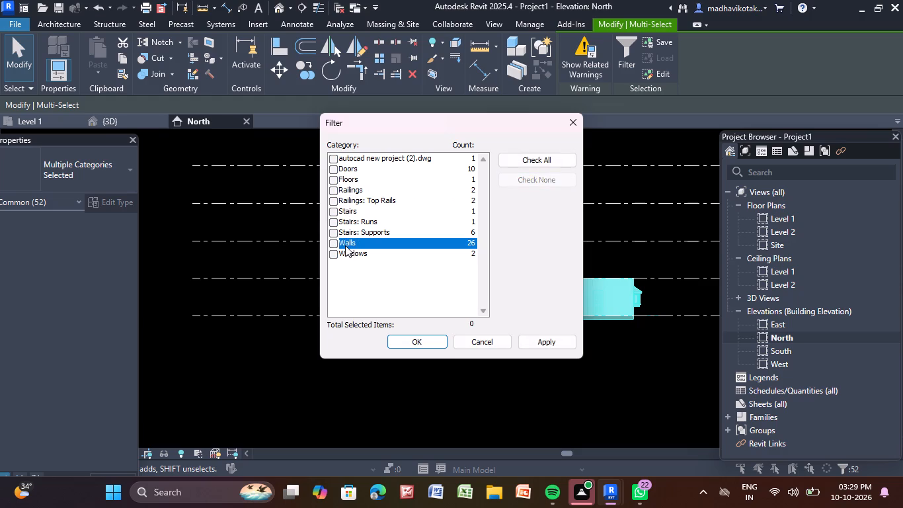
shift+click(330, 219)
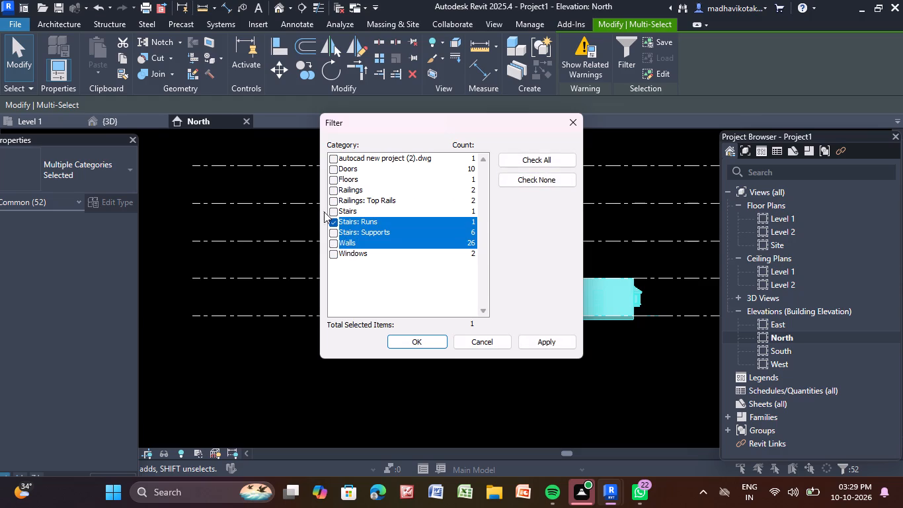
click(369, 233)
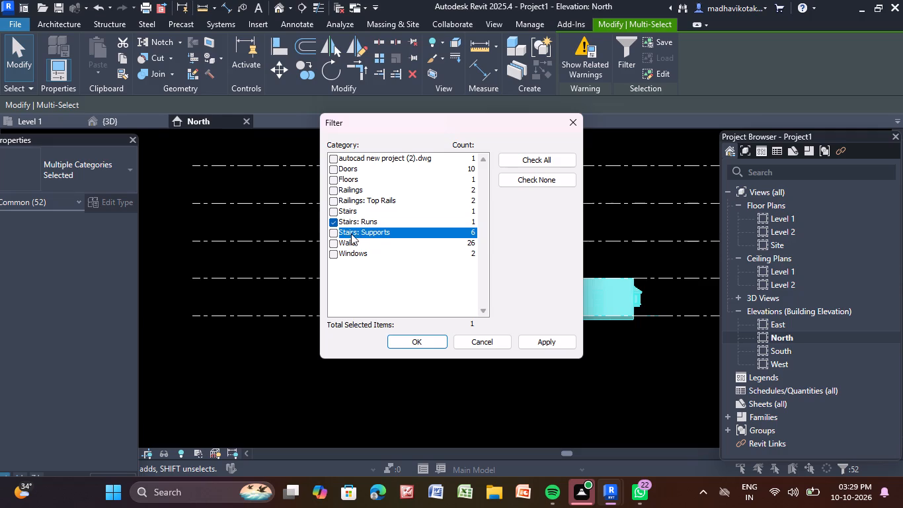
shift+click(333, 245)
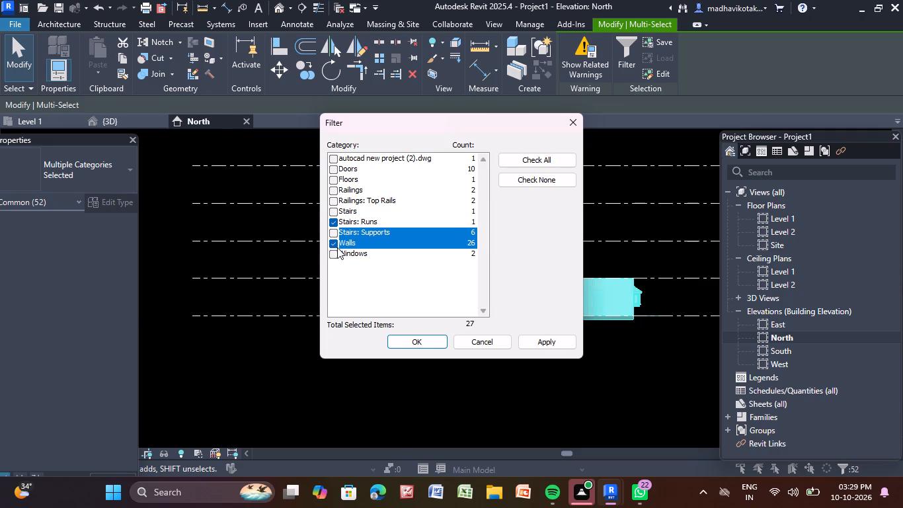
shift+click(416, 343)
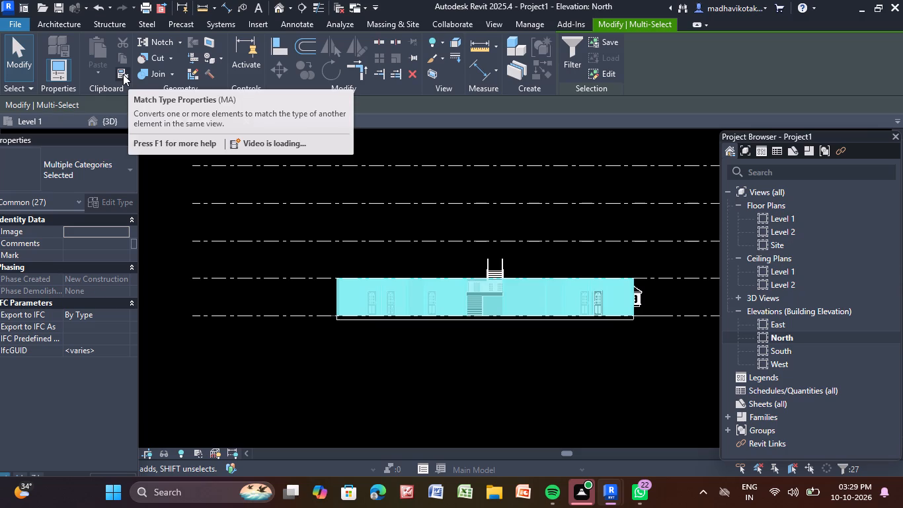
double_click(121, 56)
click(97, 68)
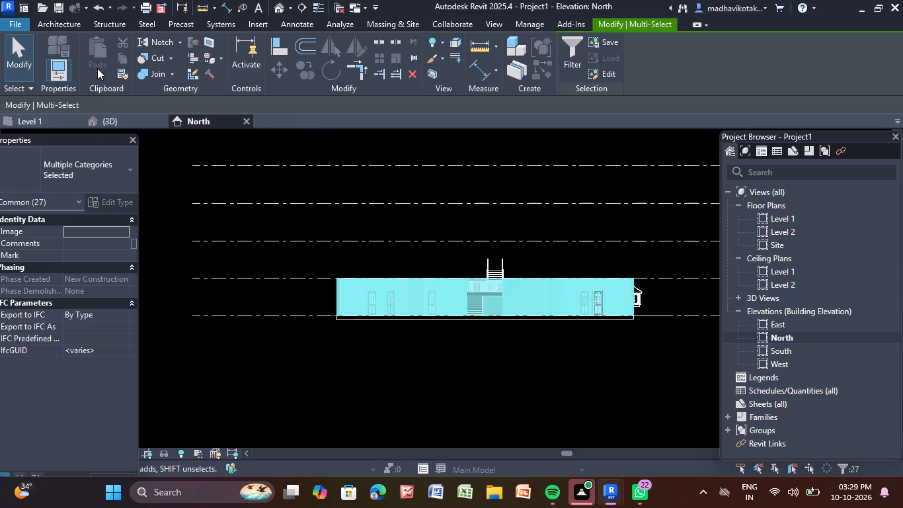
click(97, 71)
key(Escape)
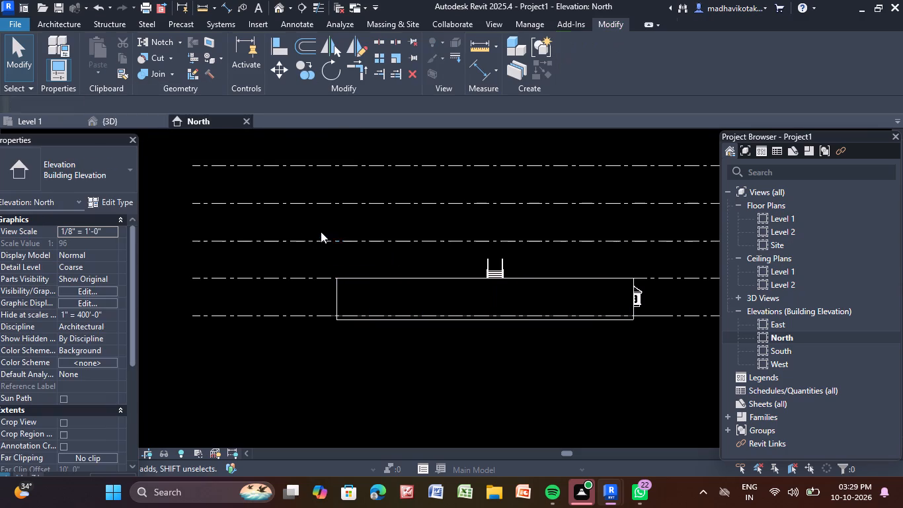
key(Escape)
Select all the building elements in the North elevation without the imported DWG plan.
drag(327, 218, 609, 237)
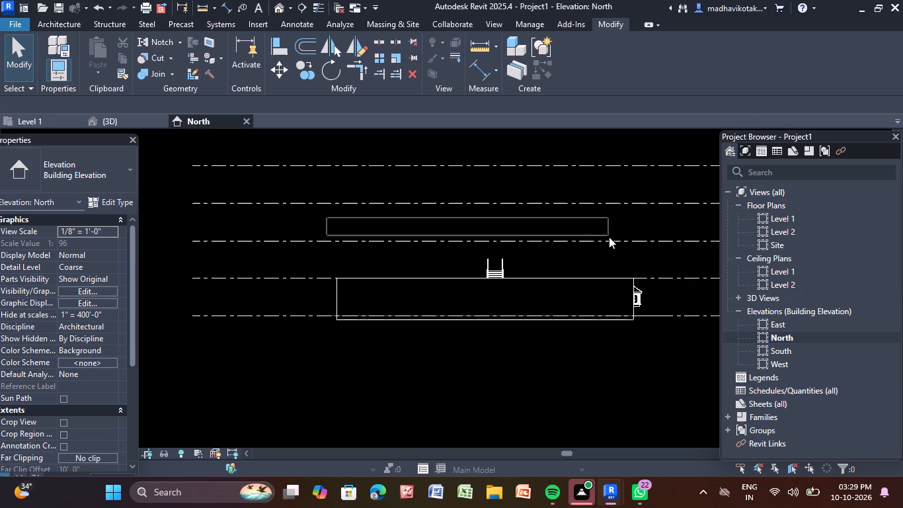
drag(609, 237, 679, 398)
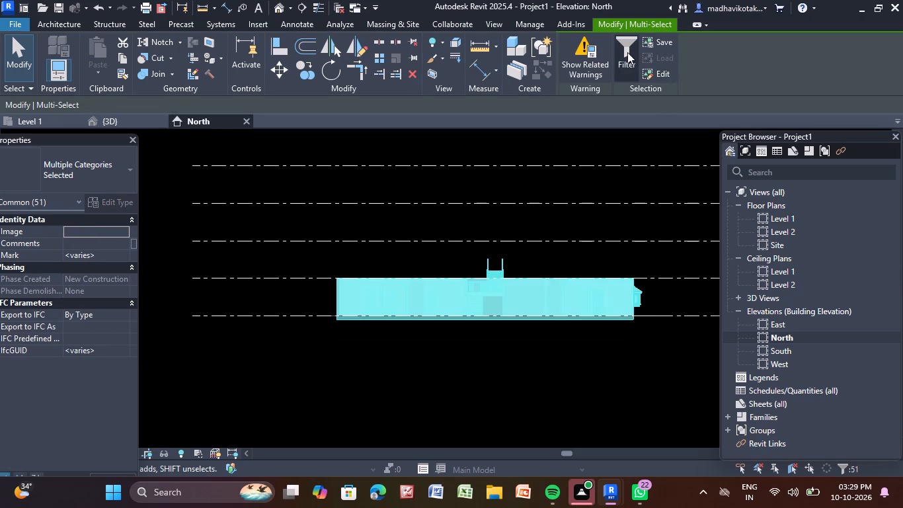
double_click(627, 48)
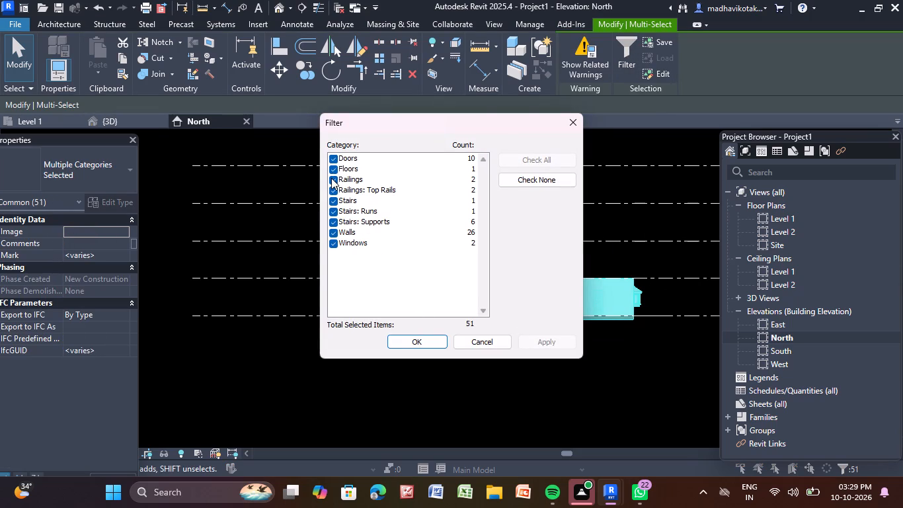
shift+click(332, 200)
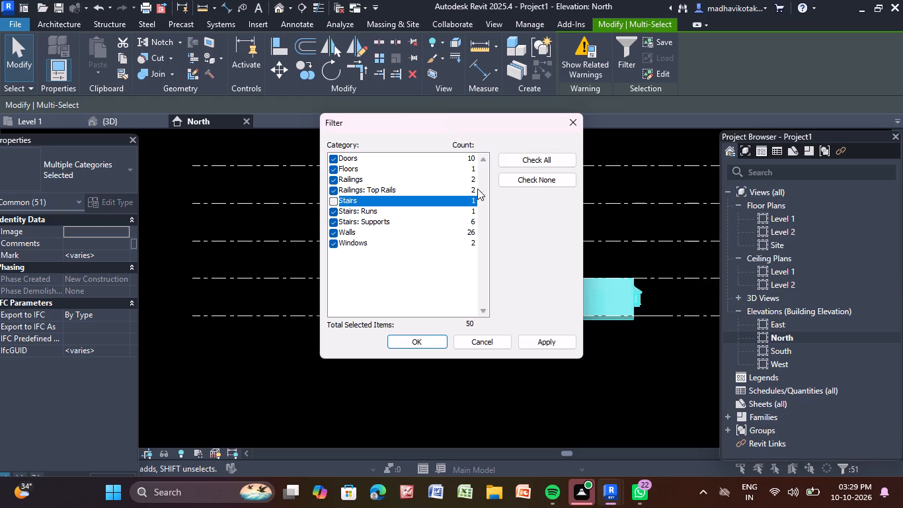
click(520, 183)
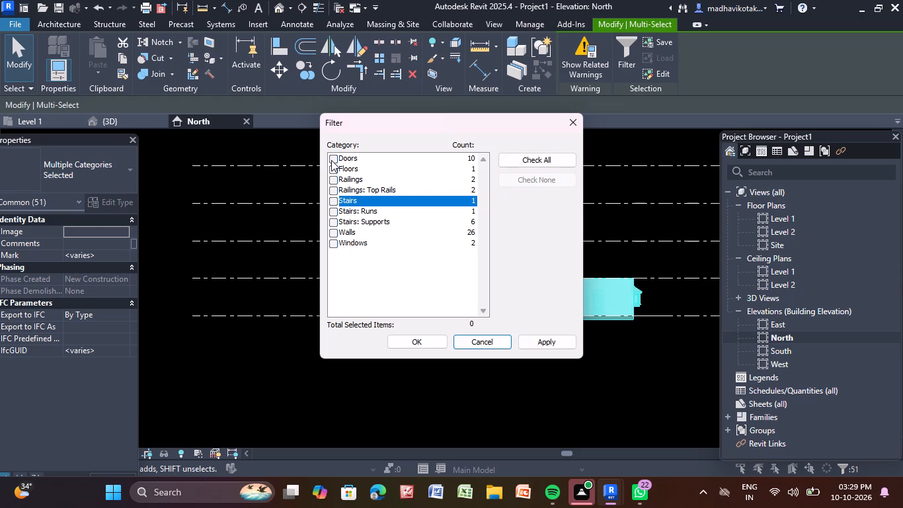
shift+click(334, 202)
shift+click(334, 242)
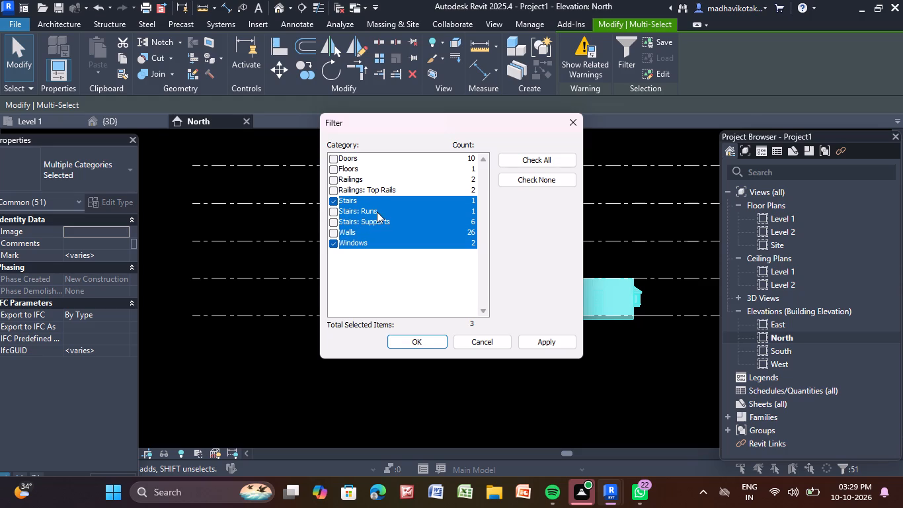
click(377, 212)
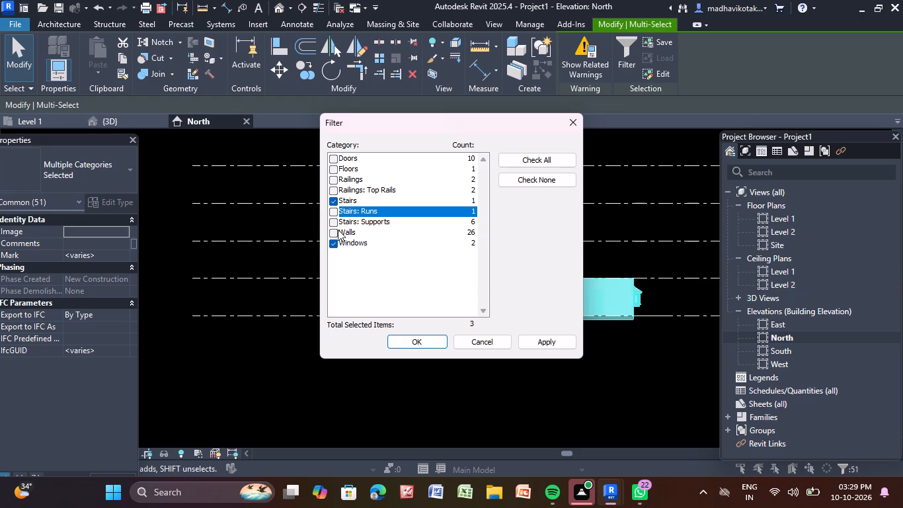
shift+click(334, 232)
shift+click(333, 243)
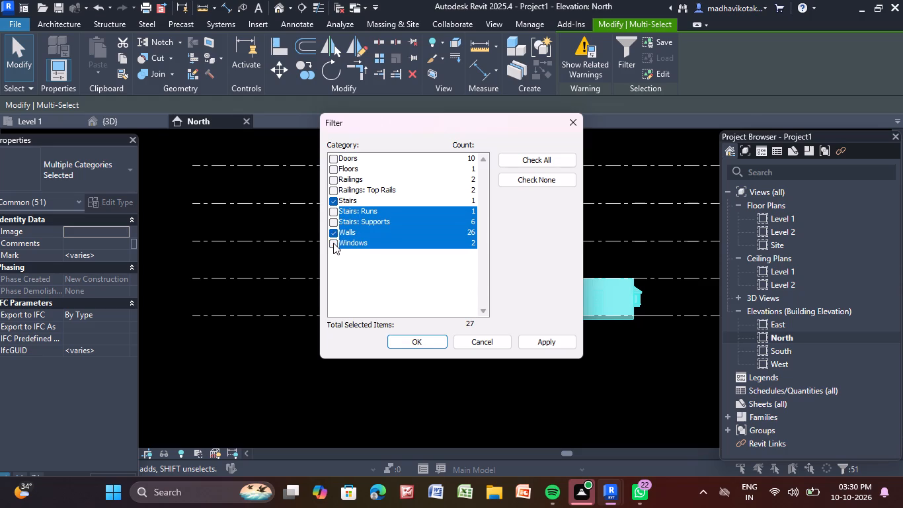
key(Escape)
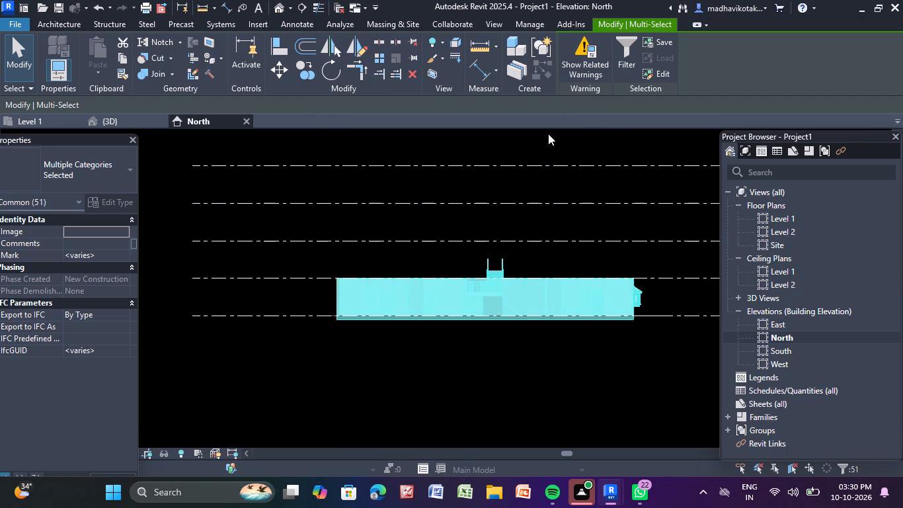
Filter the building selection to only the Floors, Stairs, Walls and Windows categories.
click(621, 52)
click(539, 177)
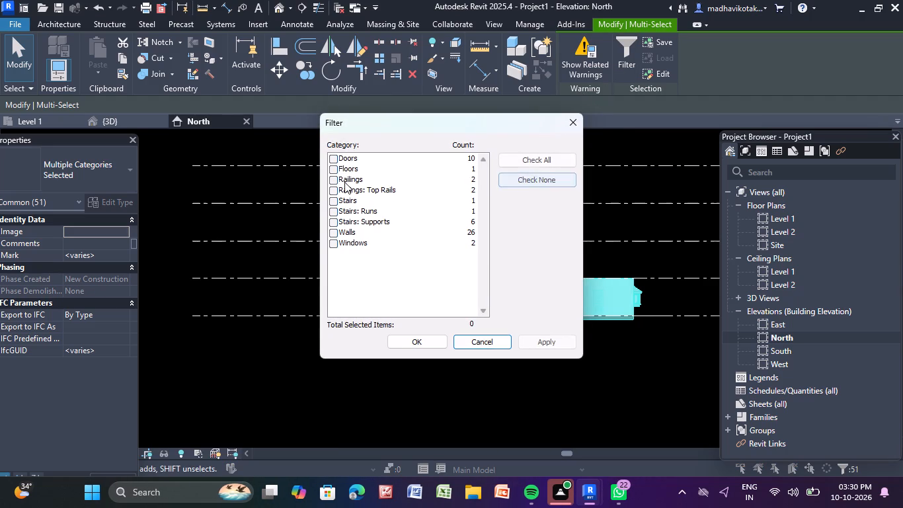
click(335, 167)
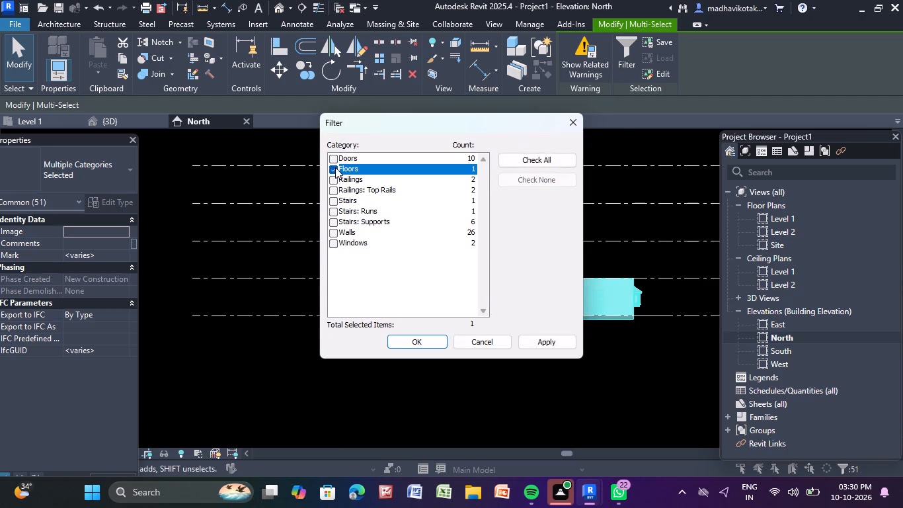
click(331, 200)
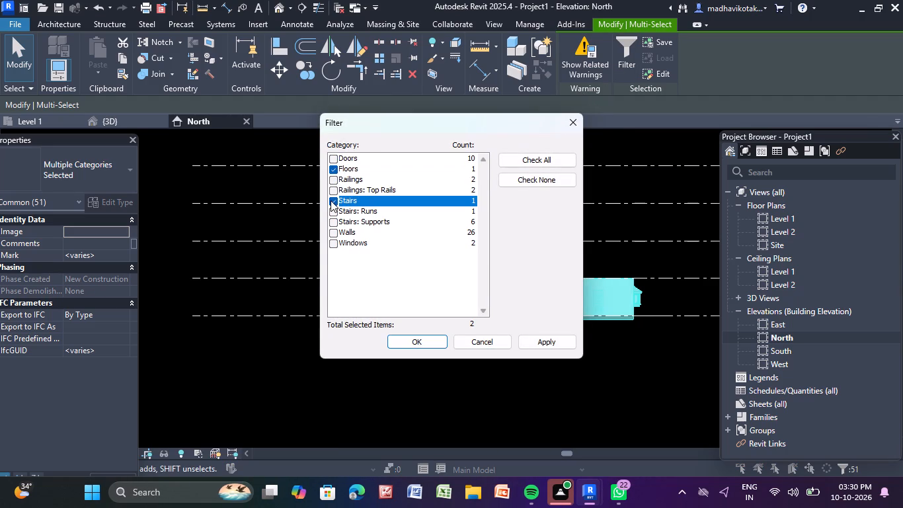
click(333, 233)
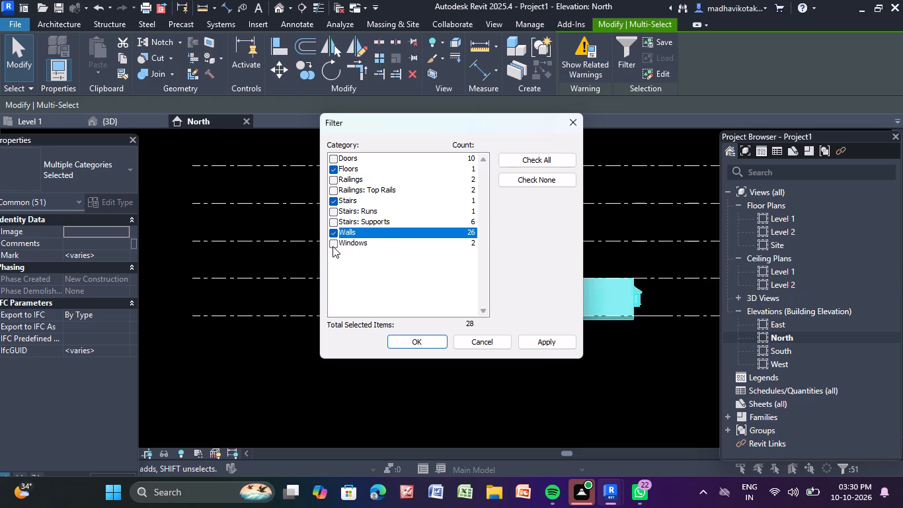
click(331, 241)
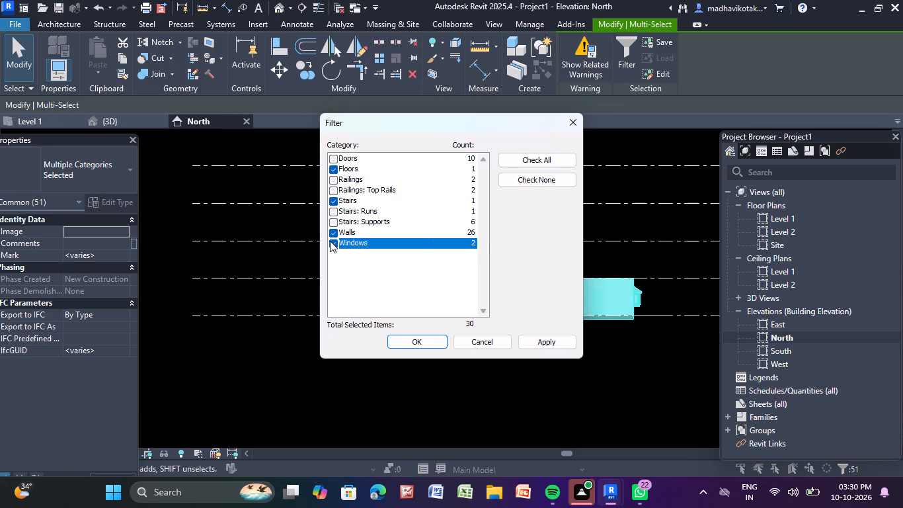
click(423, 349)
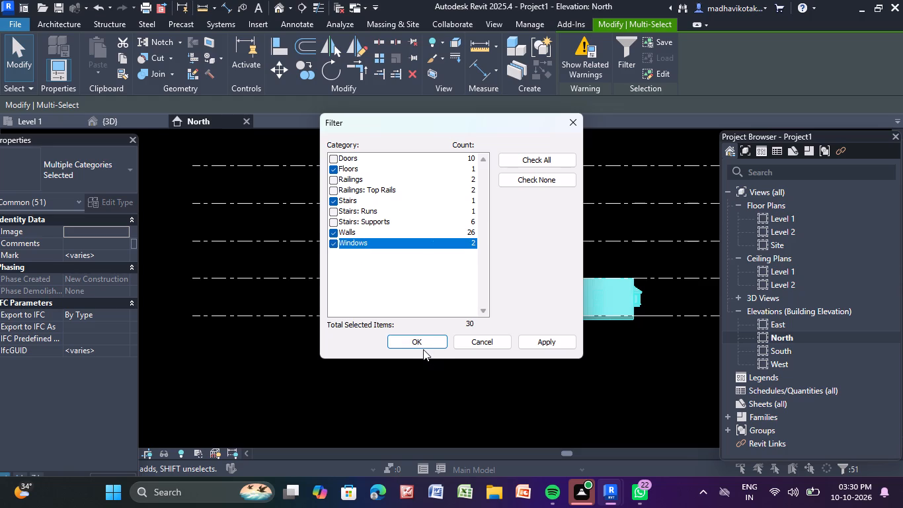
click(420, 344)
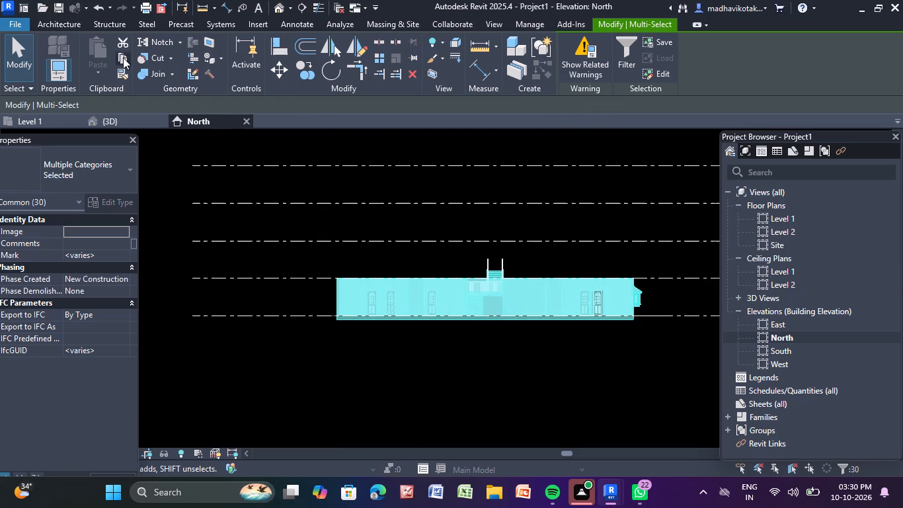
Copy the filtered building elements to the clipboard and paste them aligned to Level 2, Level 3, Level 4 and Level 5.
click(121, 57)
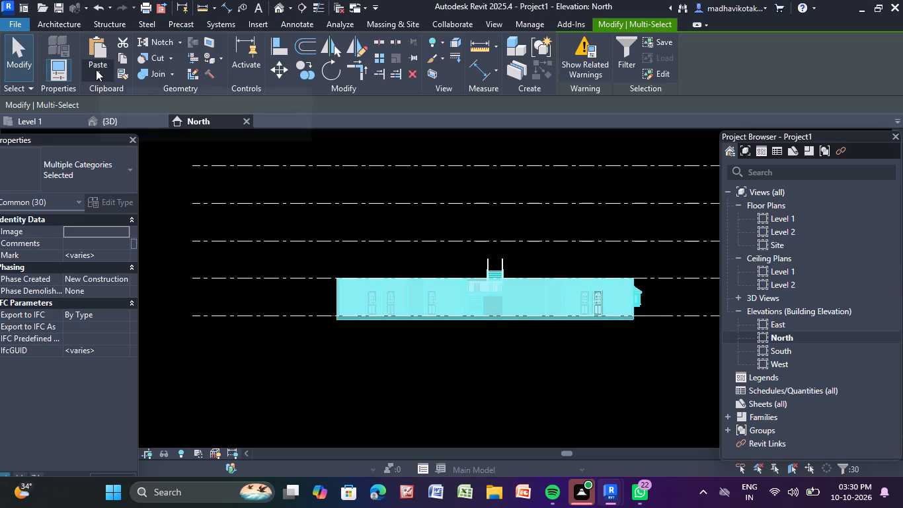
click(96, 69)
click(120, 118)
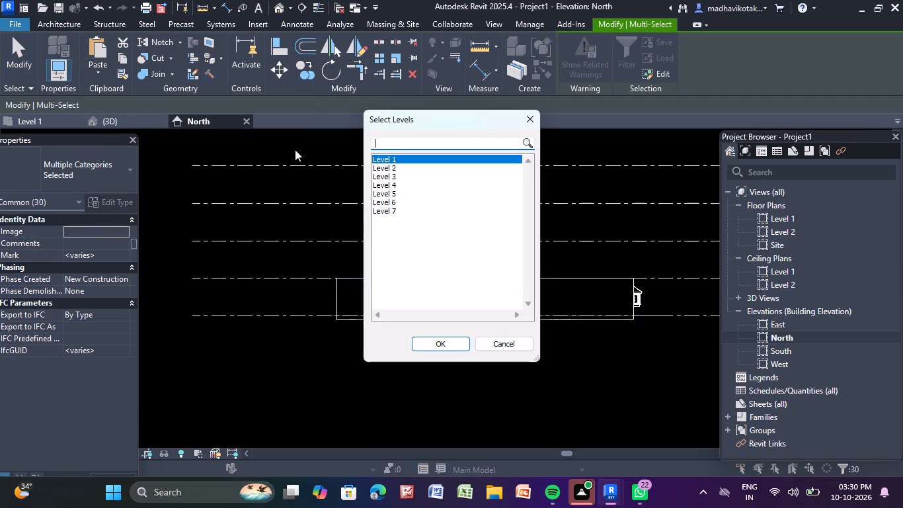
drag(410, 167, 412, 198)
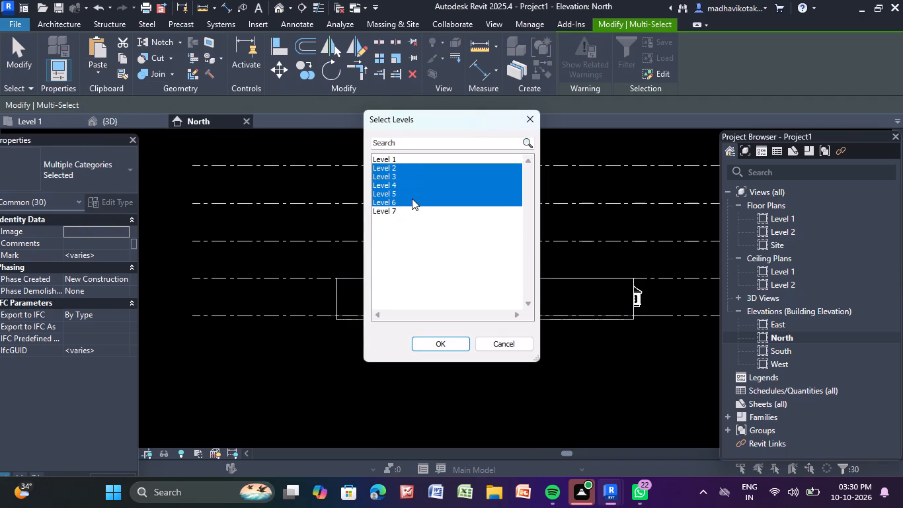
drag(412, 198, 412, 195)
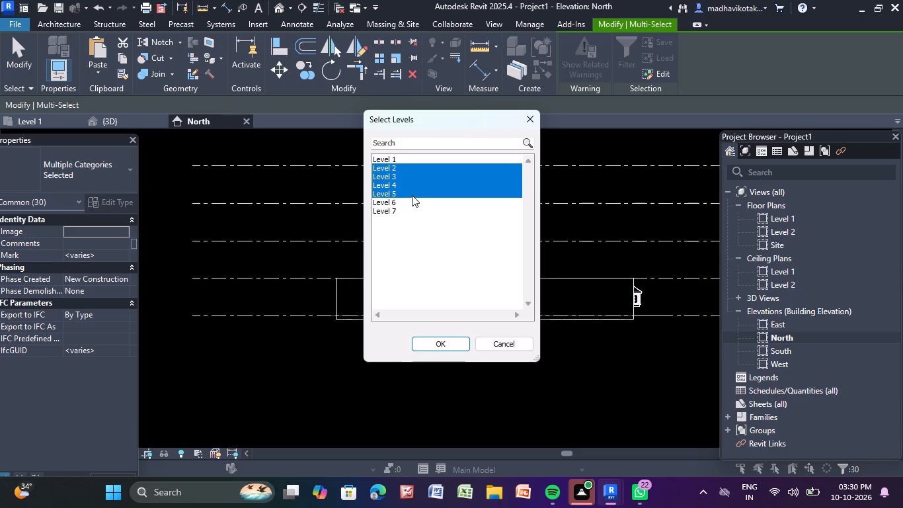
drag(412, 195, 413, 198)
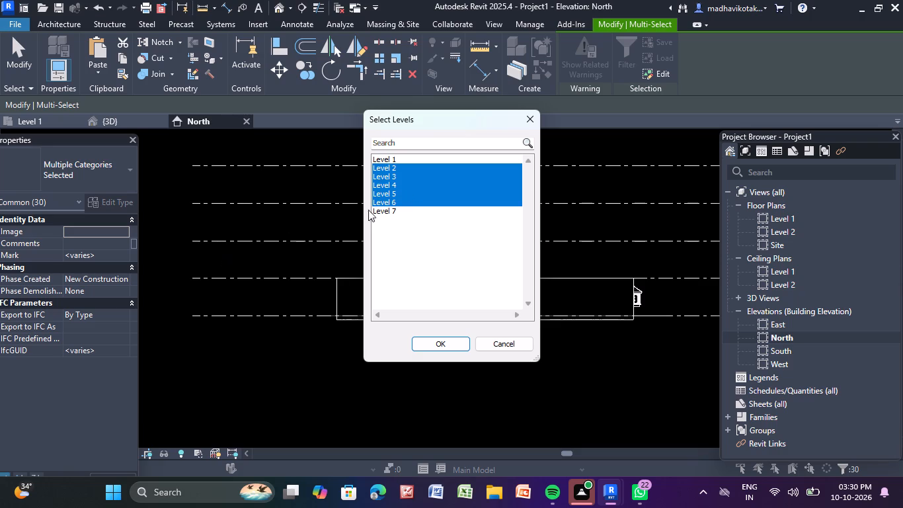
click(394, 193)
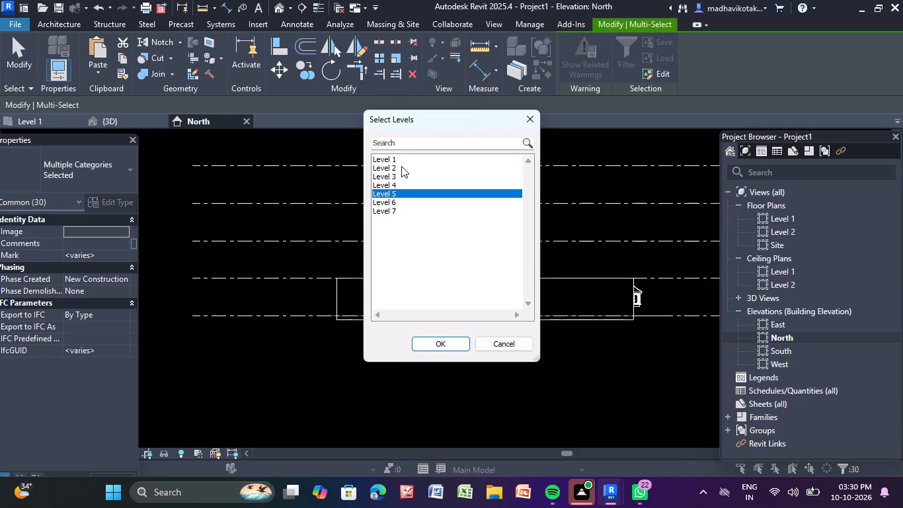
drag(401, 166, 395, 189)
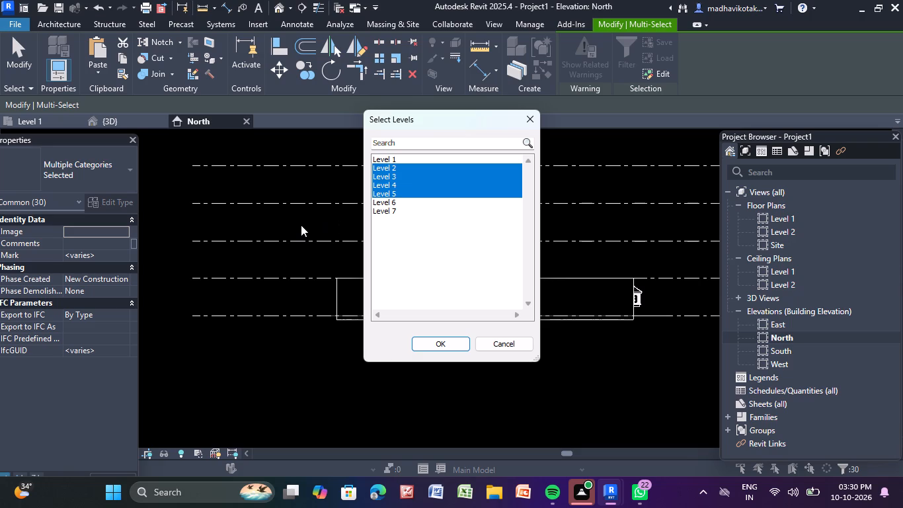
click(299, 226)
click(434, 339)
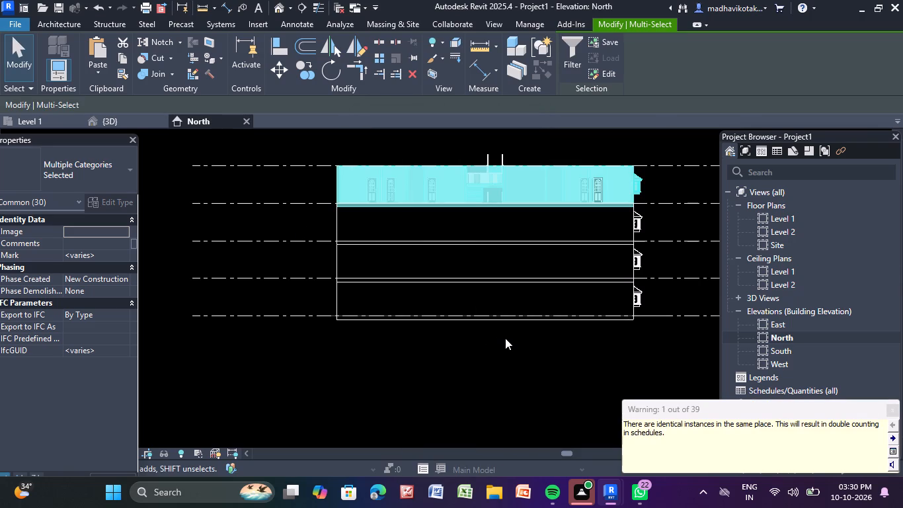
click(465, 347)
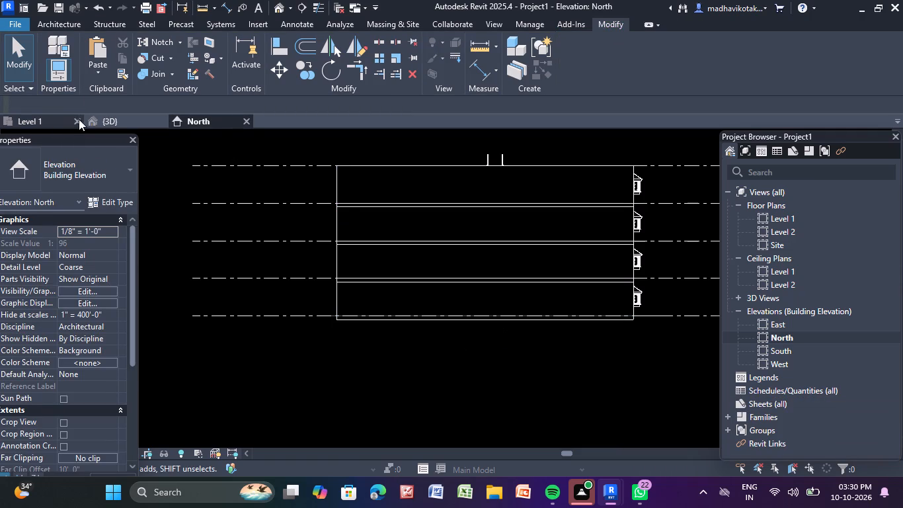
Delete the two bay windows from the west exterior wall in the Level 1 floor plan.
click(111, 117)
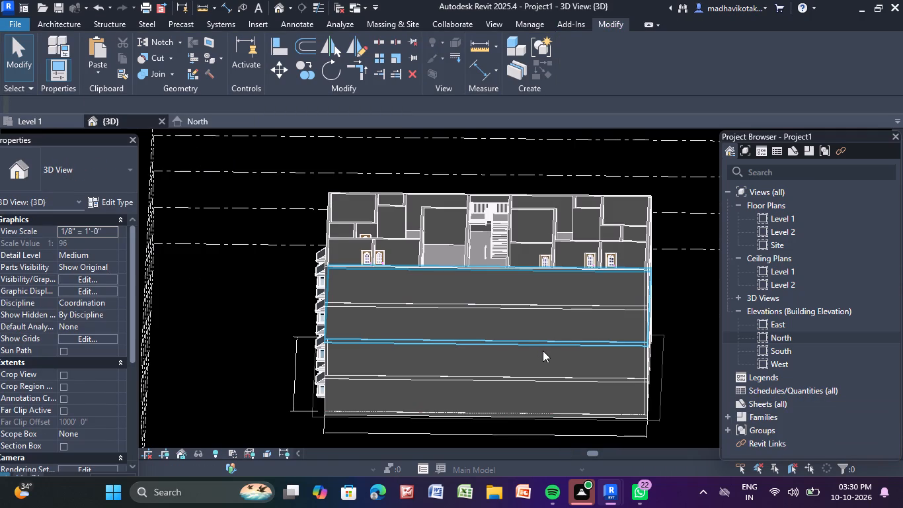
shift+middle_drag(545, 354, 555, 289)
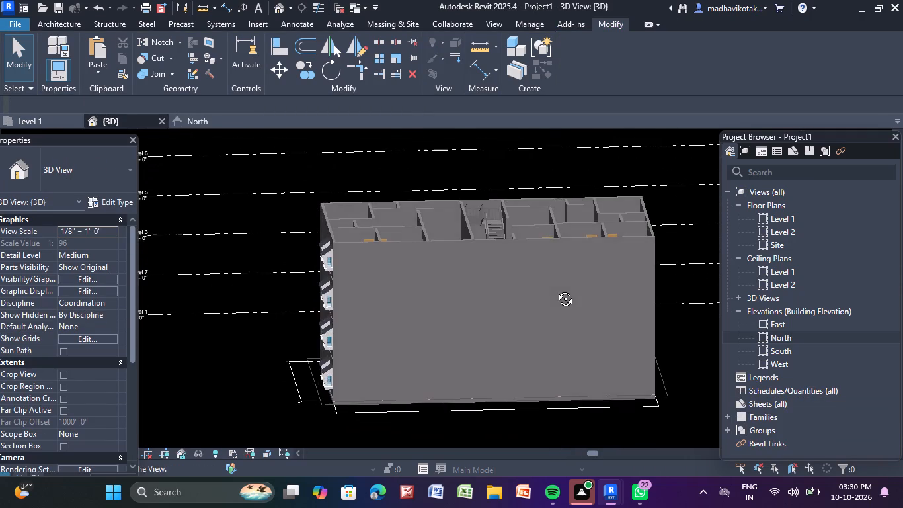
shift+middle_drag(555, 289, 635, 280)
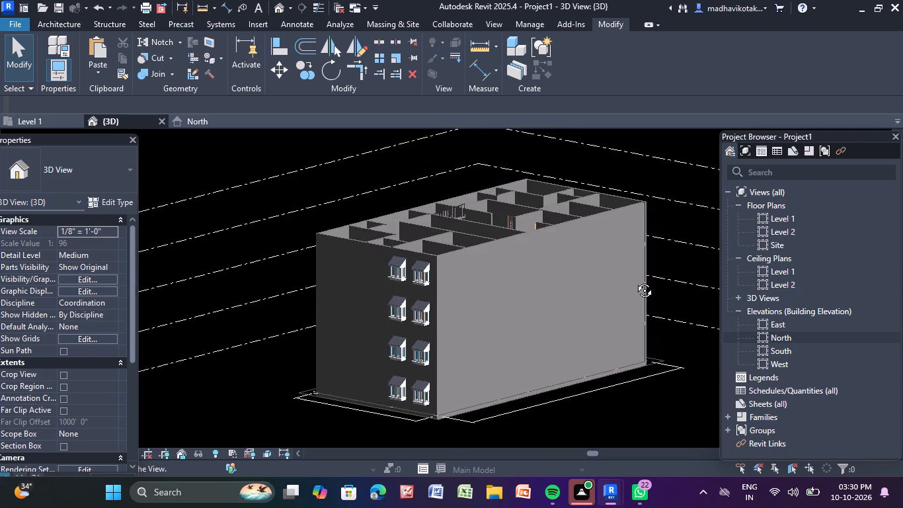
shift+middle_drag(635, 280, 672, 273)
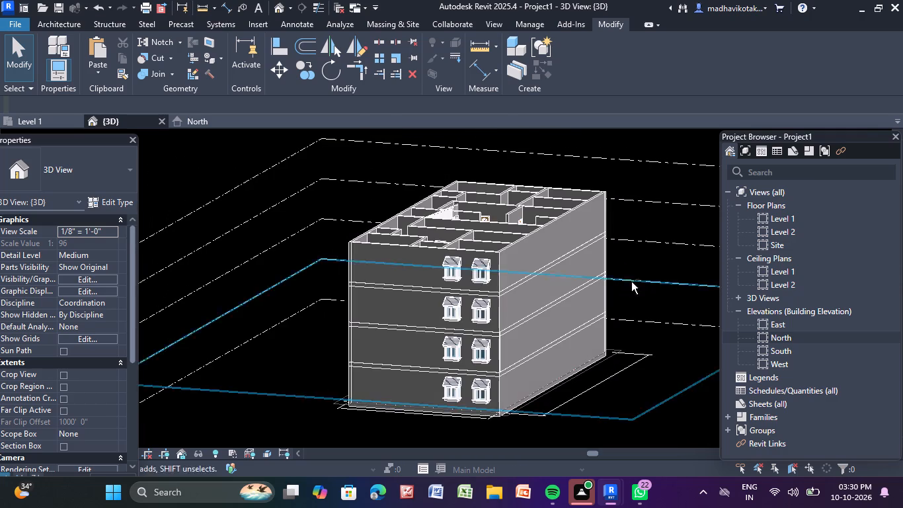
click(28, 117)
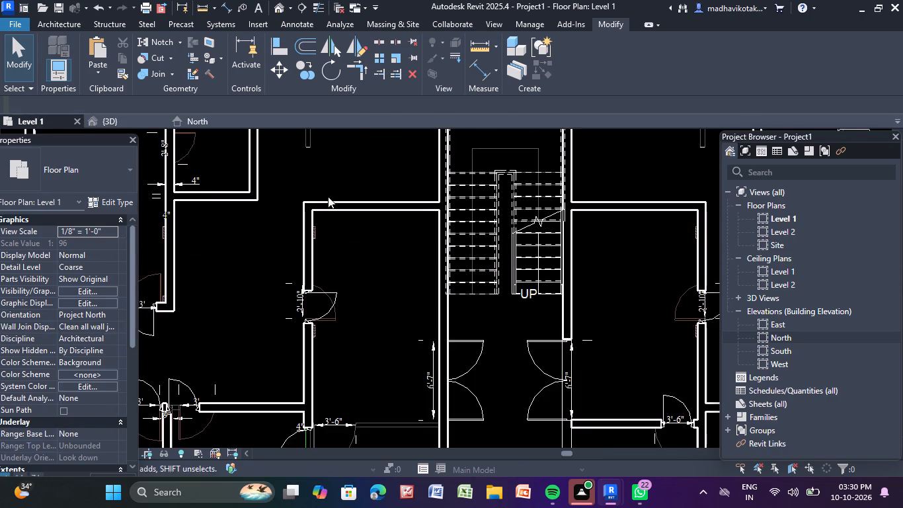
scroll(373, 214, down, 5)
middle_drag(377, 258, 377, 237)
click(195, 313)
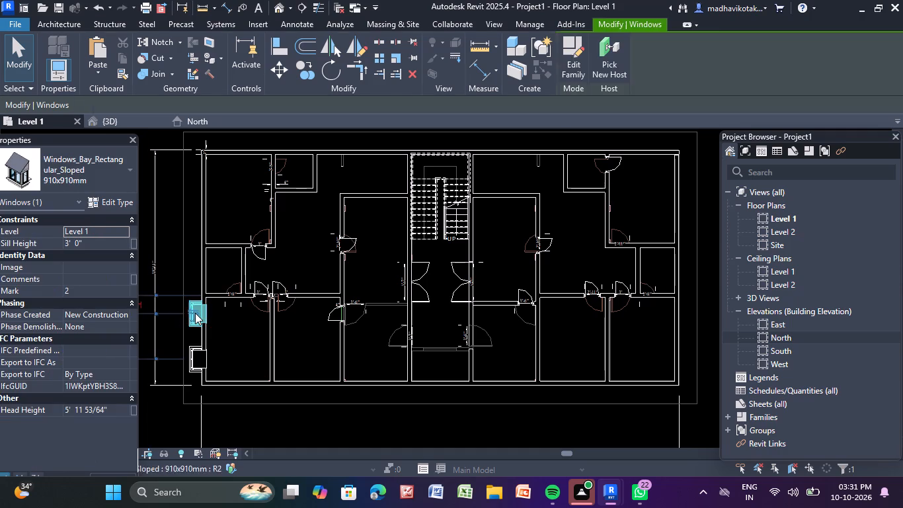
key(Delete)
click(194, 360)
key(Delete)
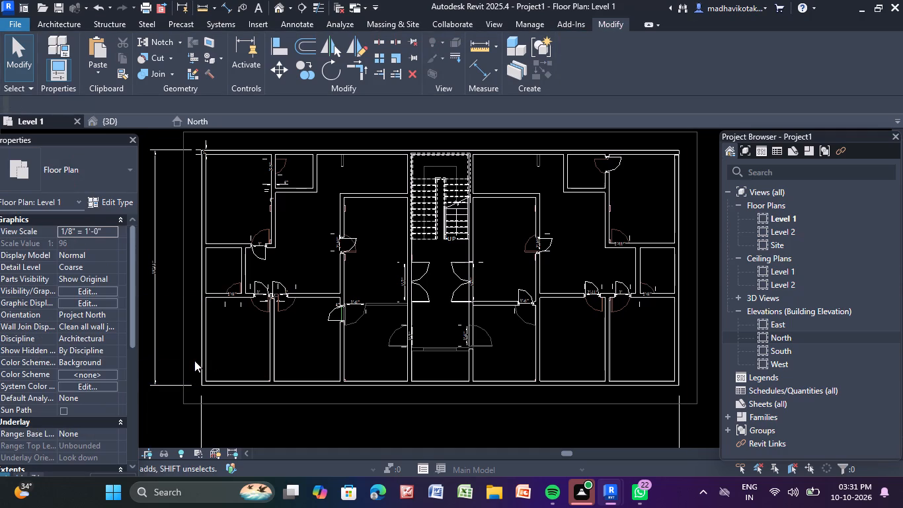
Create new floor plan views for Level 3, Level 4, Level 5, Level 6 and Level 7.
drag(116, 192, 110, 151)
click(127, 119)
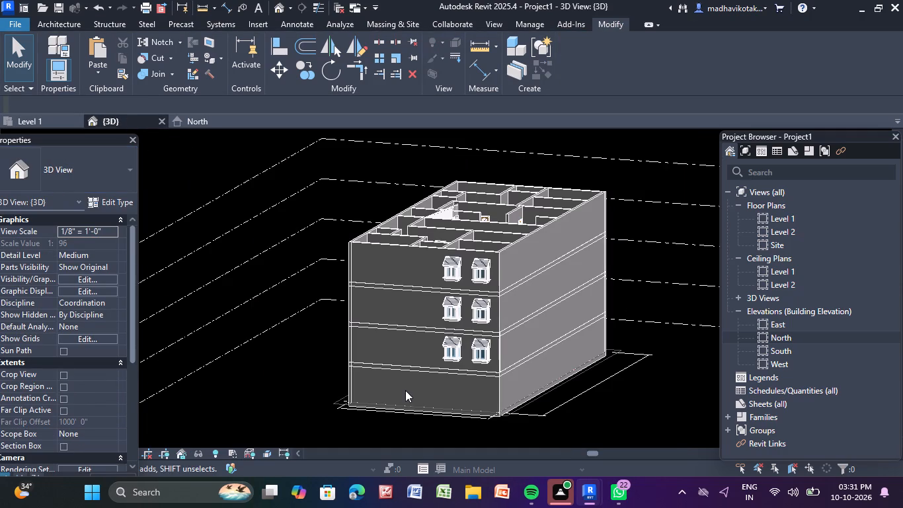
shift+middle_drag(410, 388, 420, 352)
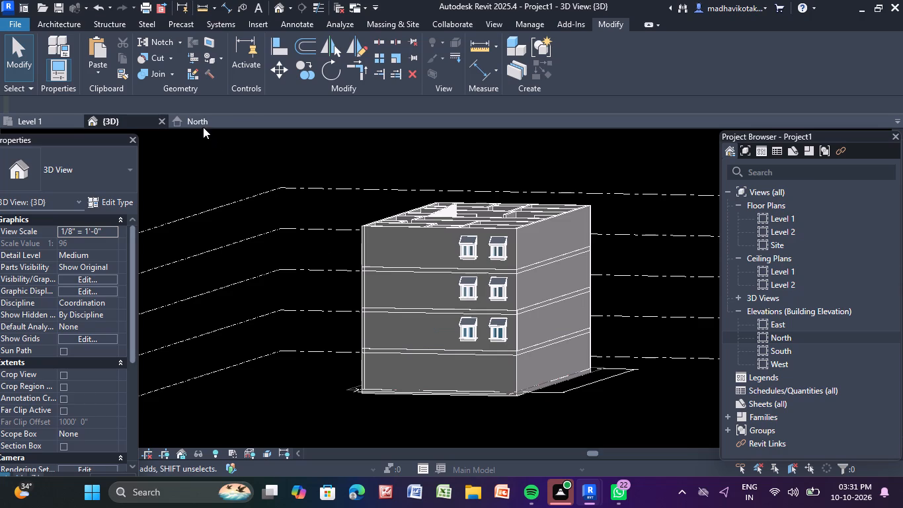
click(494, 23)
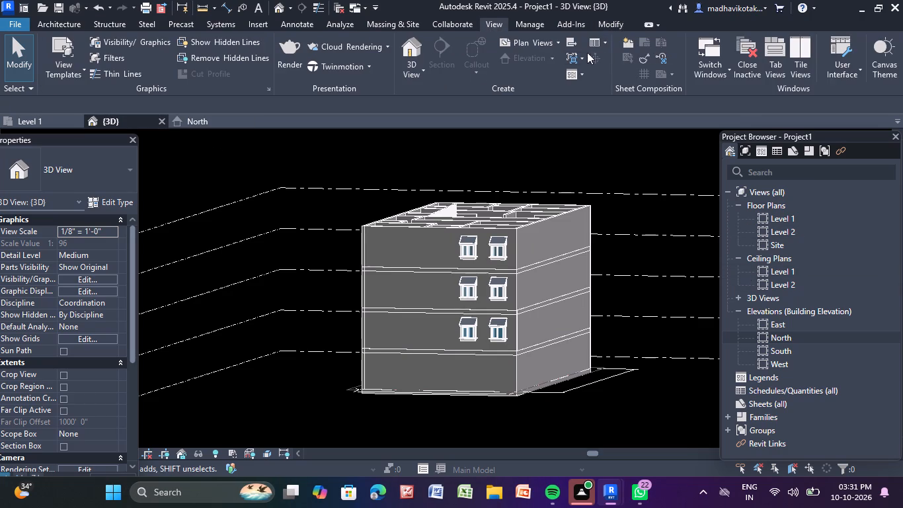
click(498, 22)
click(557, 40)
click(551, 69)
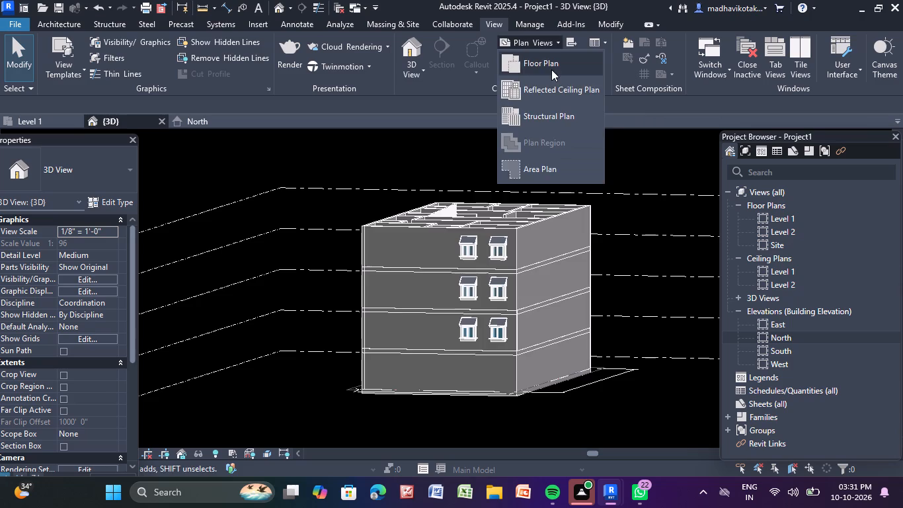
drag(400, 189, 394, 222)
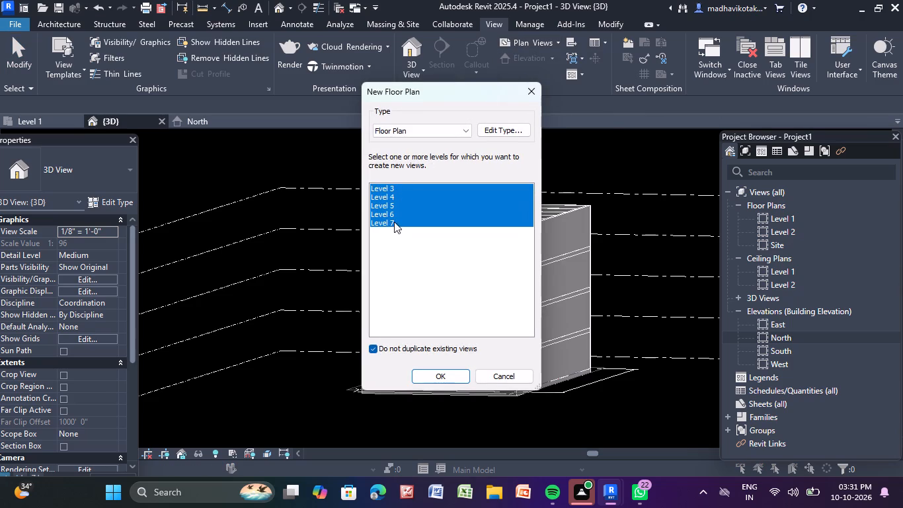
drag(394, 222, 392, 232)
click(443, 378)
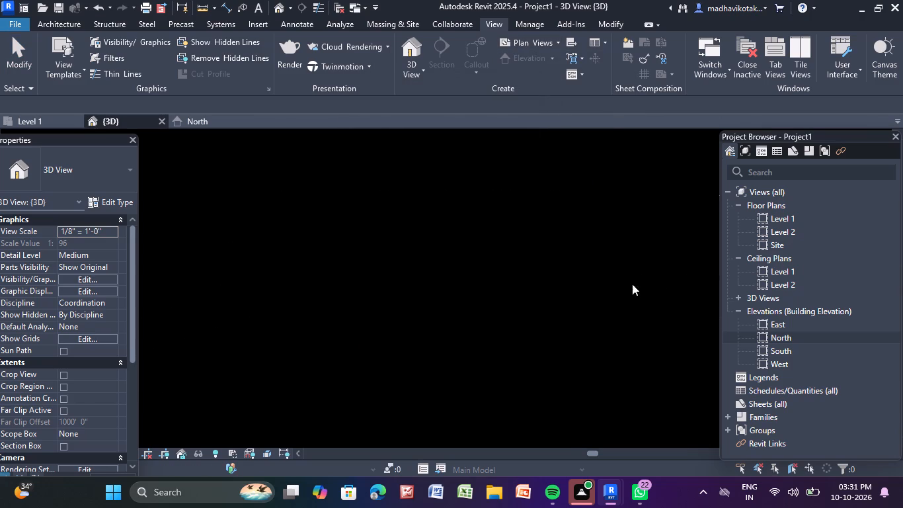
Add a Generic - 12" floor on Level 2 with a rectangular boundary along the building's outer wall corners.
double_click(791, 231)
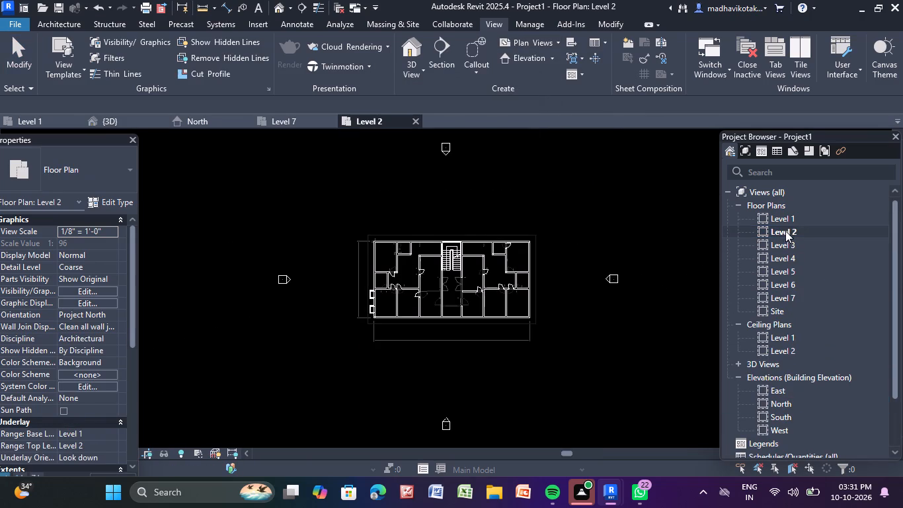
click(72, 23)
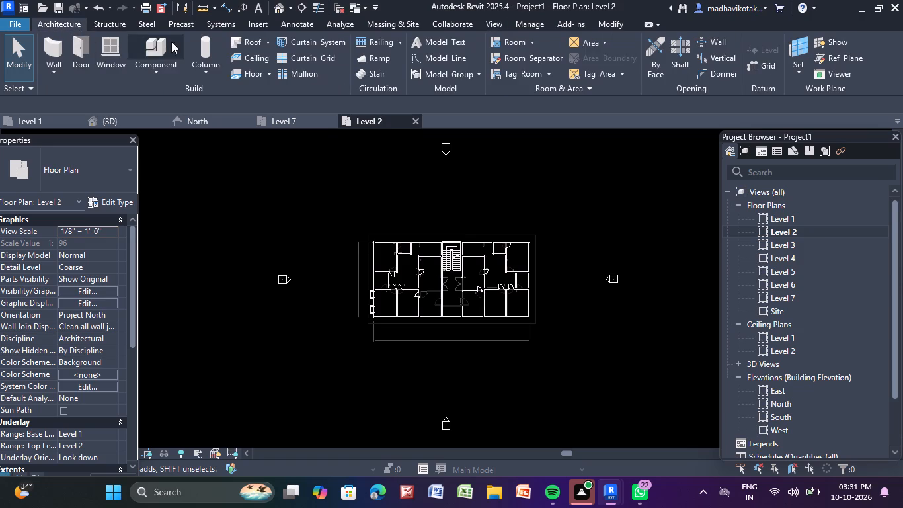
click(253, 75)
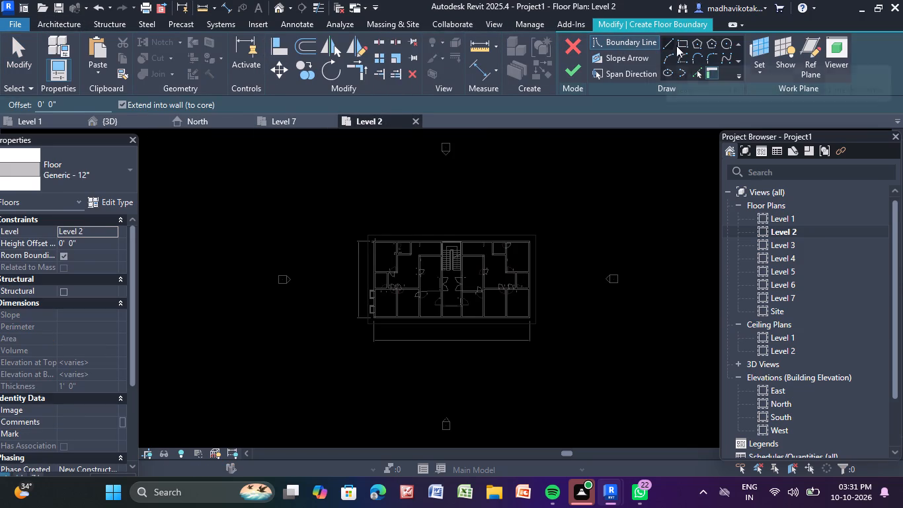
click(684, 43)
scroll(366, 239, up, 11)
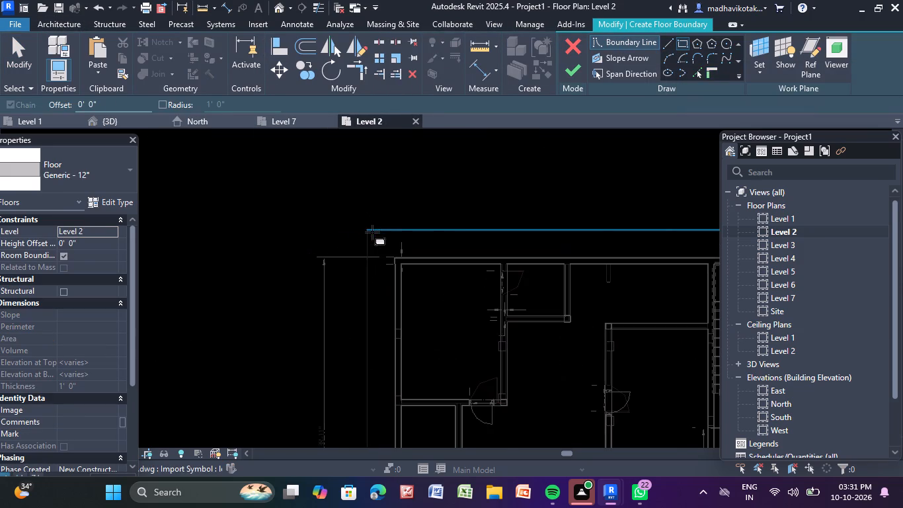
click(393, 257)
scroll(564, 315, down, 1)
middle_drag(558, 324, 422, 212)
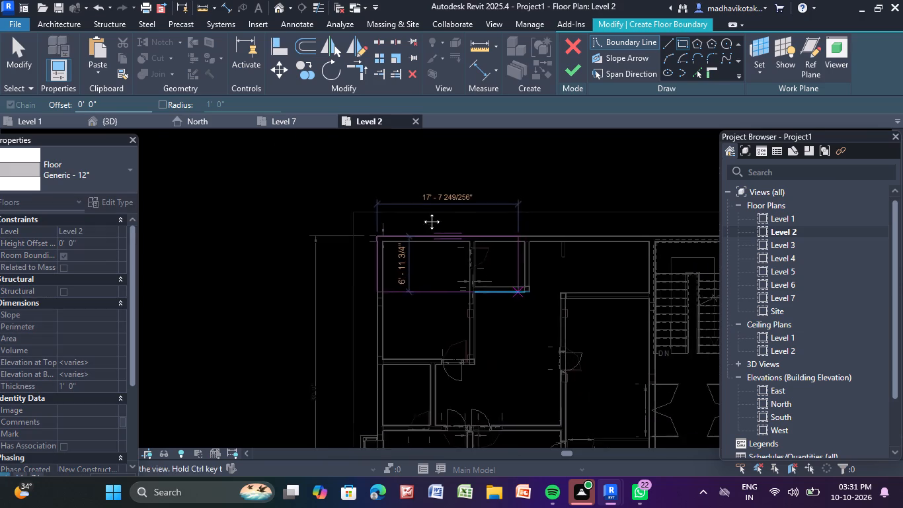
middle_drag(422, 212, 321, 138)
scroll(626, 347, down, 2)
middle_drag(628, 357, 483, 309)
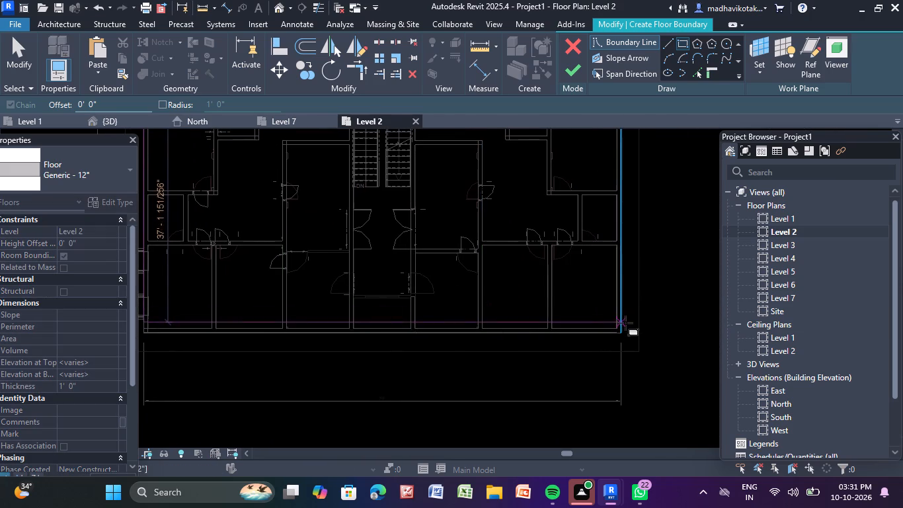
click(623, 331)
click(574, 72)
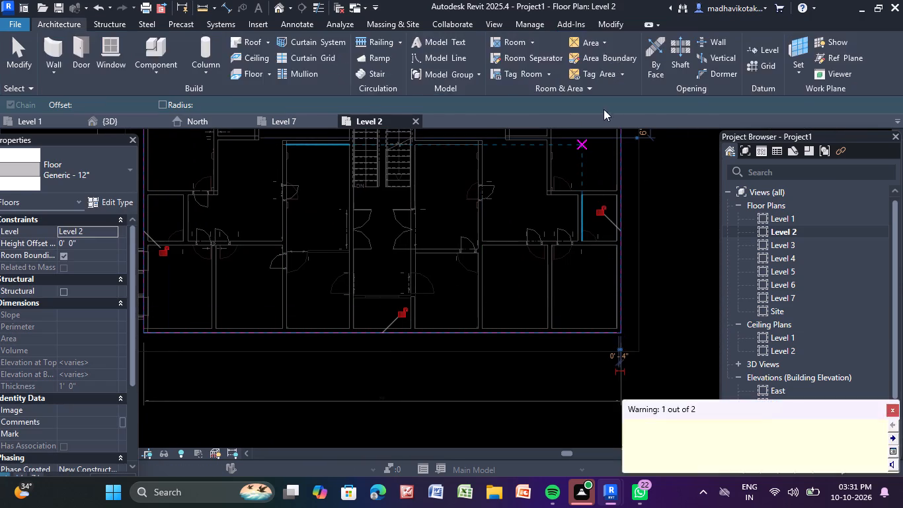
click(666, 238)
scroll(666, 238, down, 8)
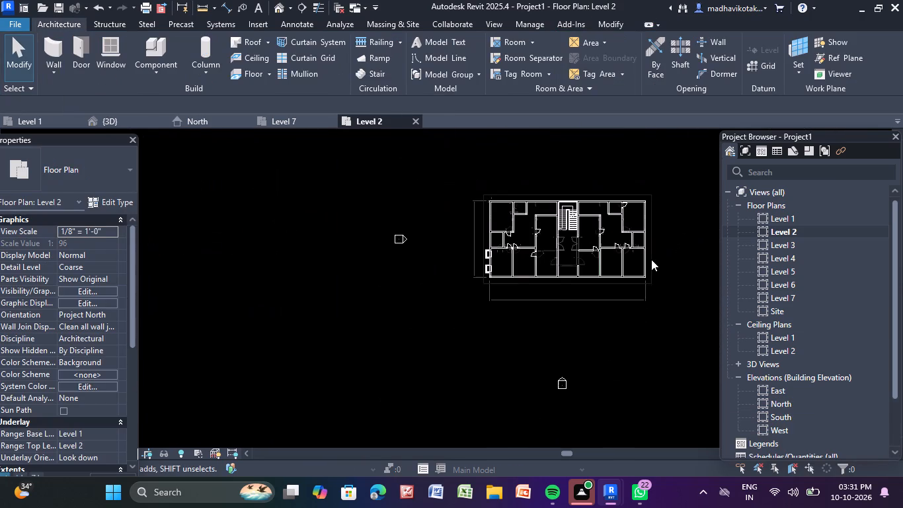
middle_drag(651, 259, 615, 262)
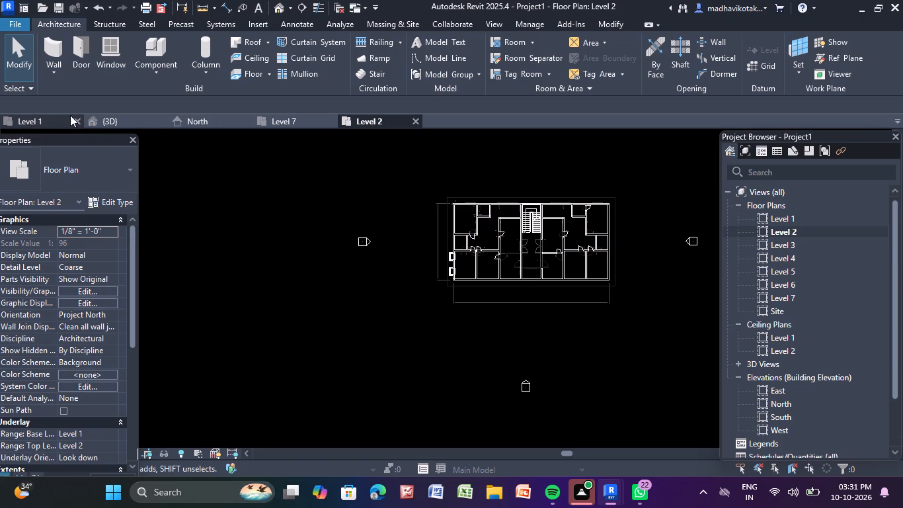
In the 3D view, delete the Level 1 west exterior wall below the bay windows of the upper storeys.
click(125, 124)
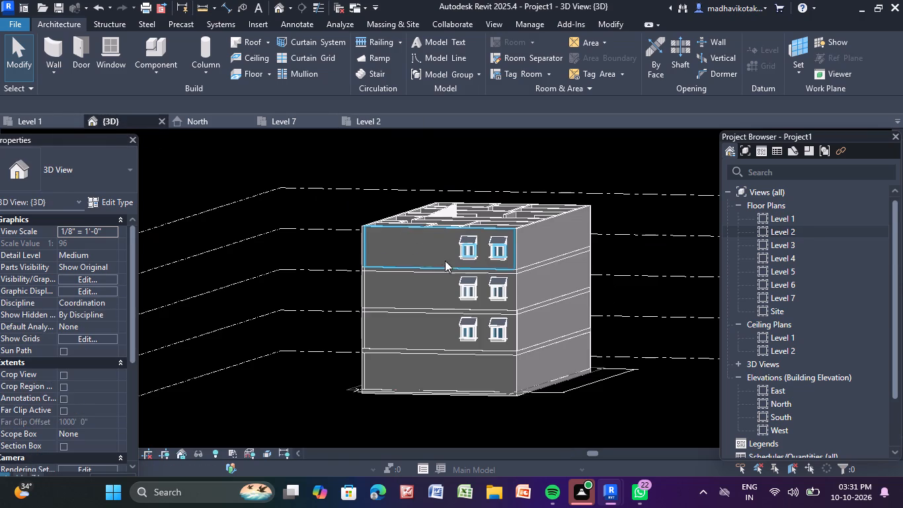
click(468, 358)
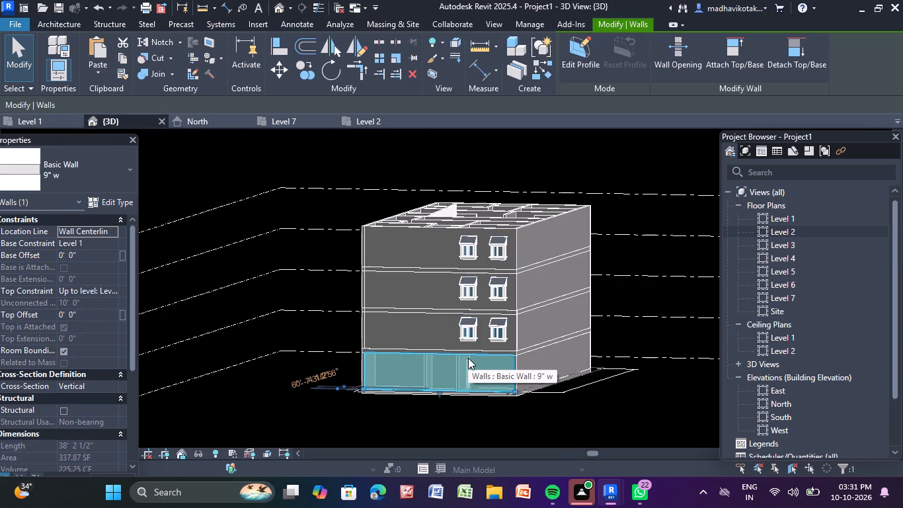
double_click(468, 358)
click(468, 358)
key(Delete)
click(468, 359)
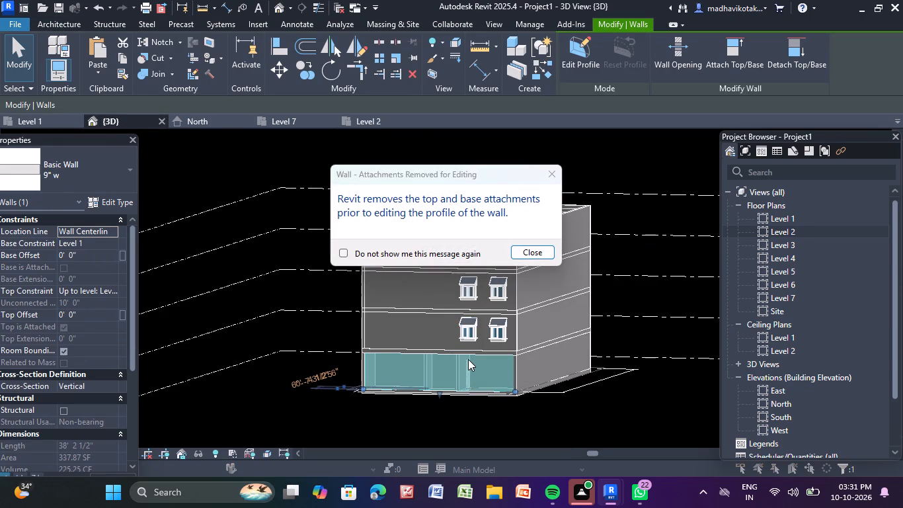
click(553, 188)
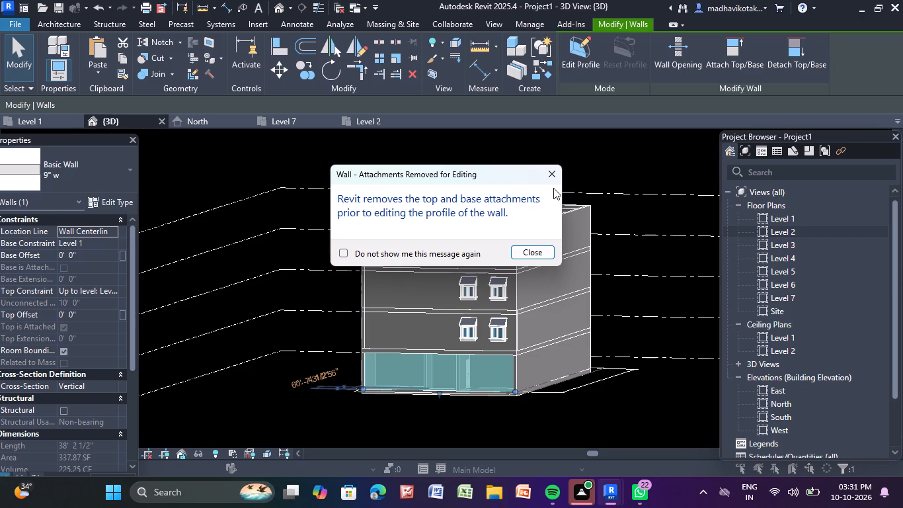
click(551, 185)
click(551, 177)
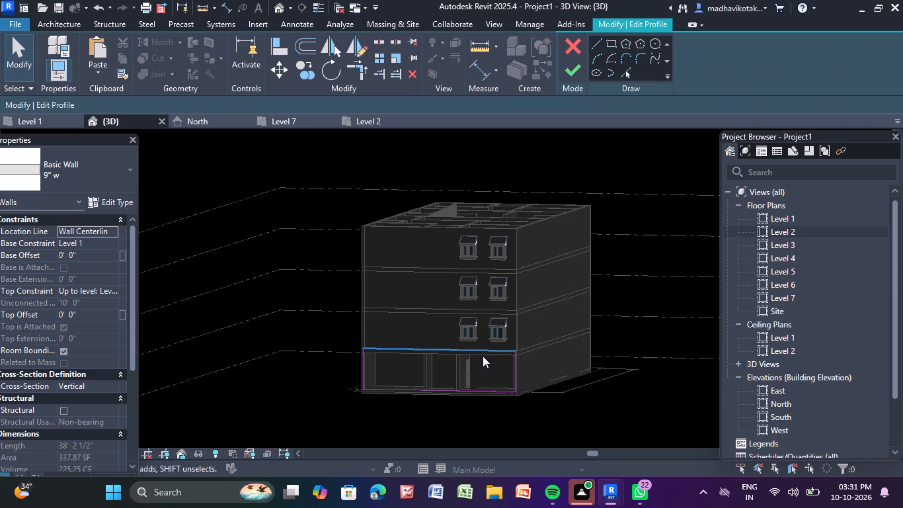
click(574, 75)
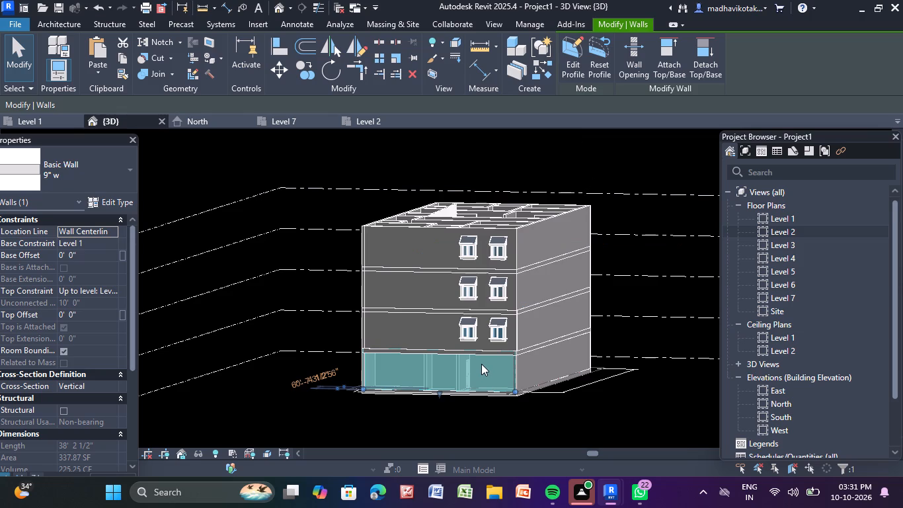
key(Delete)
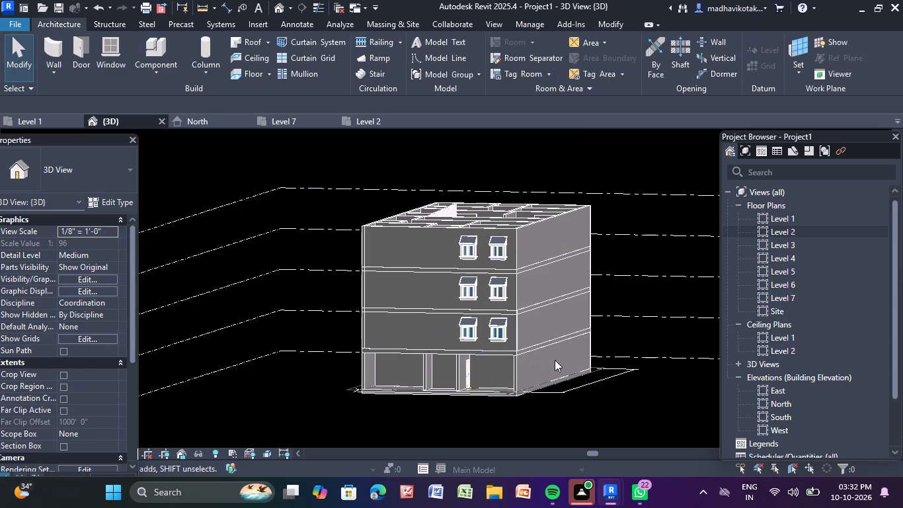
Delete the long Level 1 exterior wall on the south side of the building.
shift+middle_drag(555, 360, 497, 366)
click(467, 357)
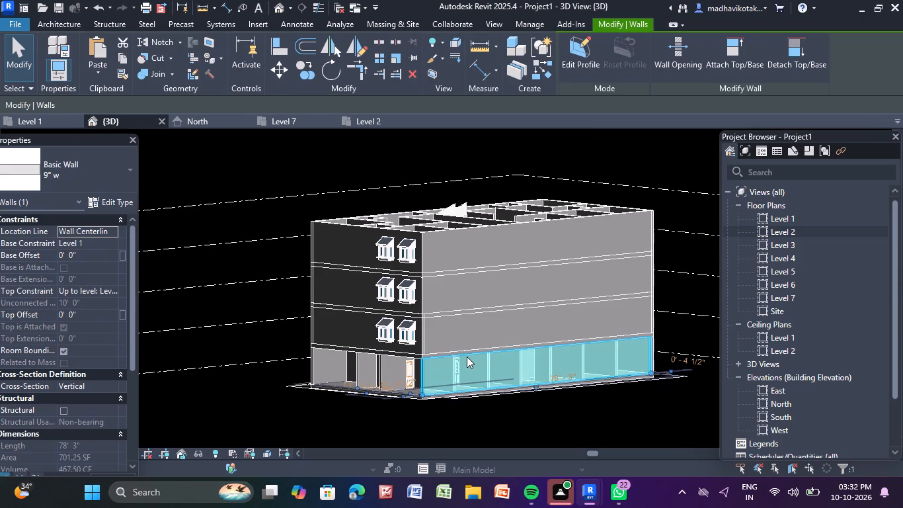
key(Delete)
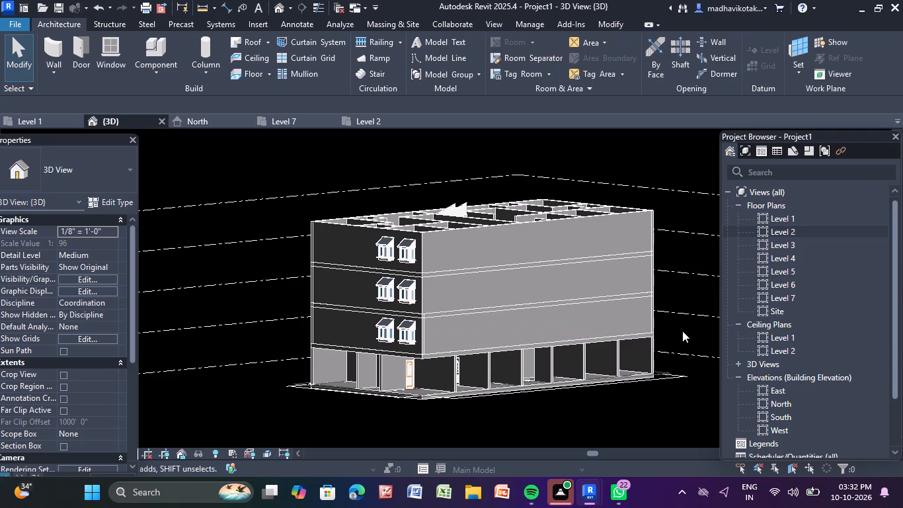
Examine the building from all sides in 3D, checking the remaining Level 1 exterior walls on the east and north.
shift+middle_drag(682, 331, 461, 329)
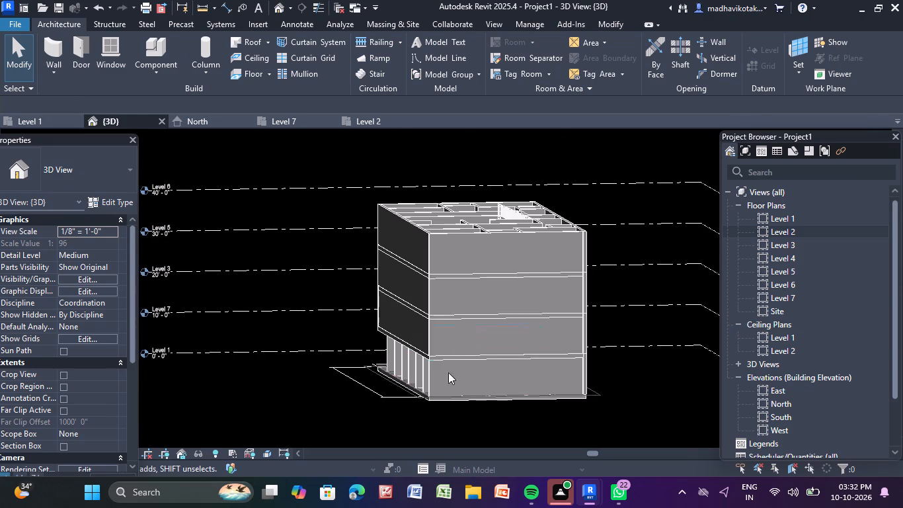
click(446, 376)
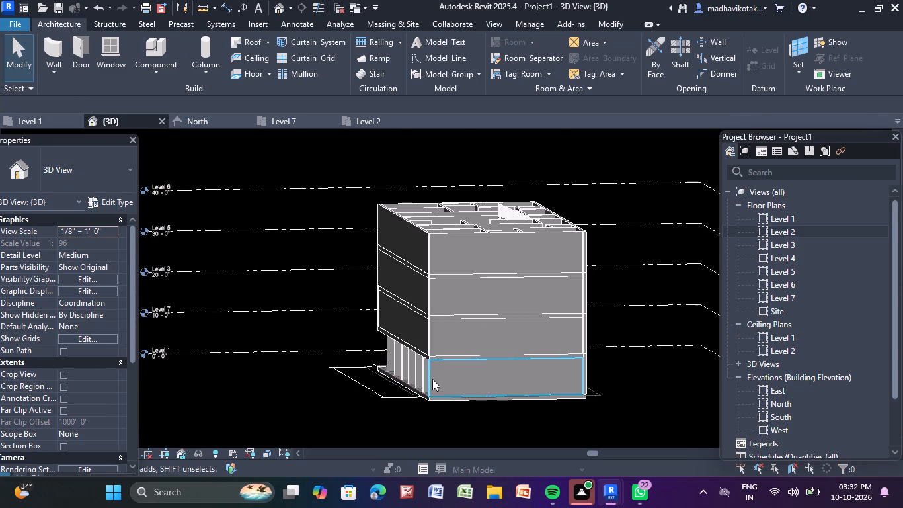
click(432, 379)
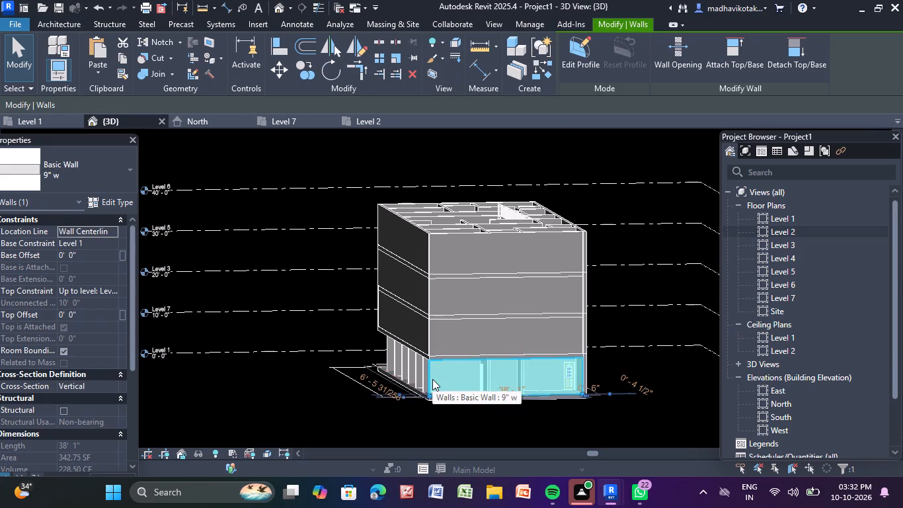
key(Escape)
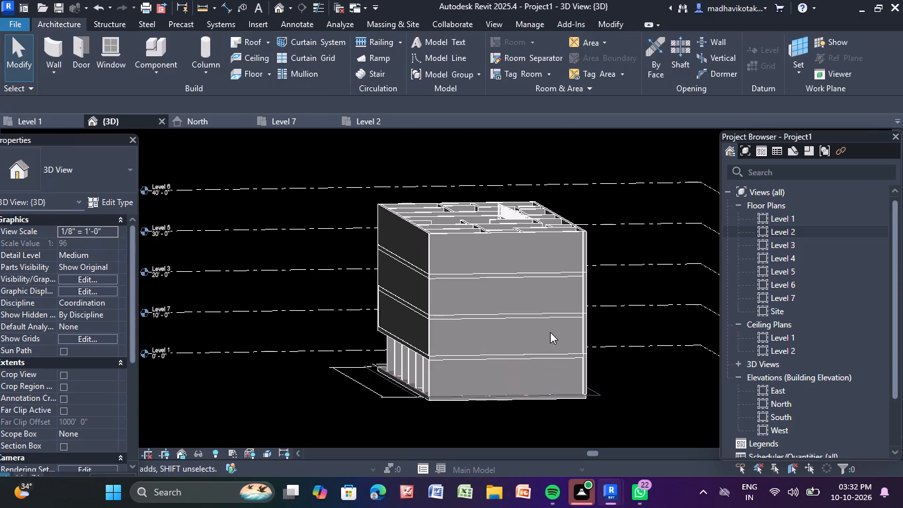
shift+middle_drag(548, 339, 662, 331)
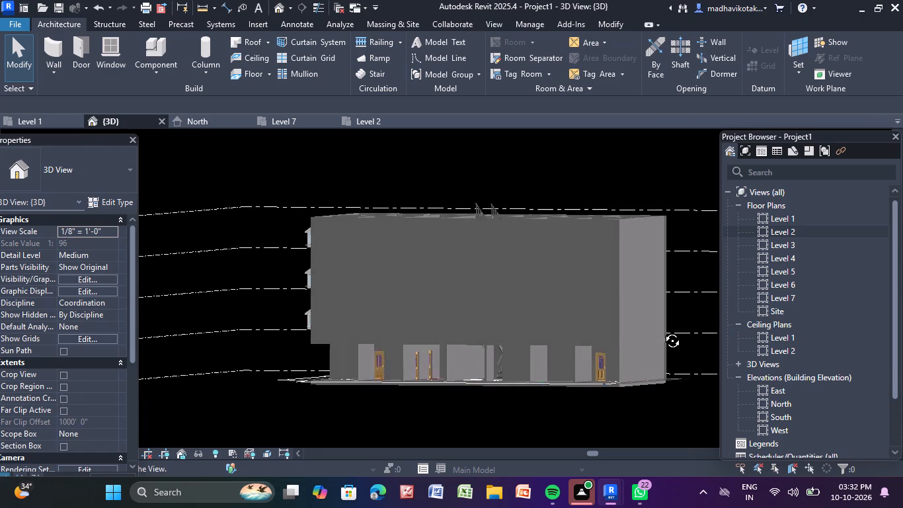
shift+middle_drag(662, 331, 701, 335)
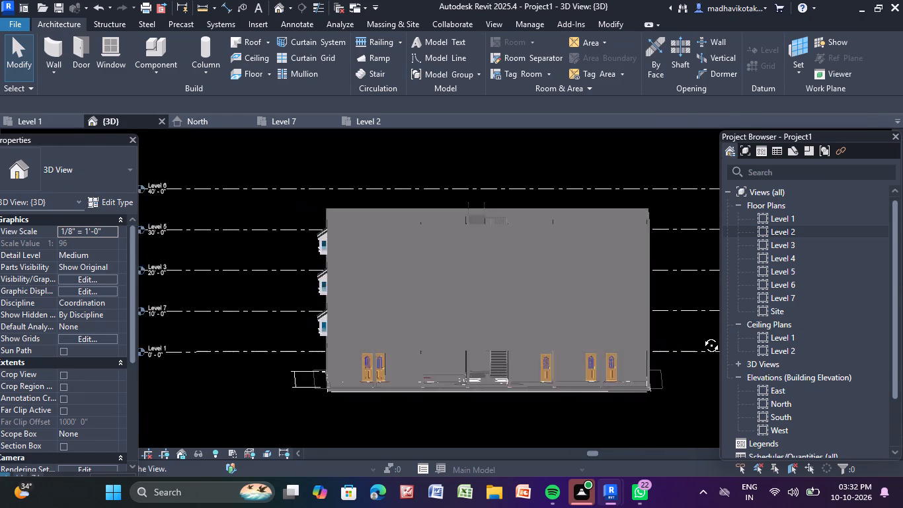
shift+middle_drag(701, 335, 643, 349)
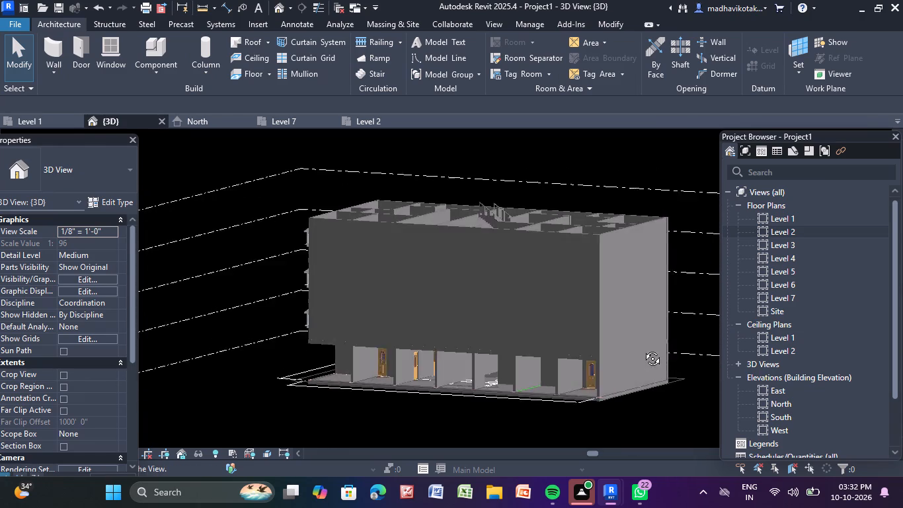
shift+middle_drag(643, 349, 615, 362)
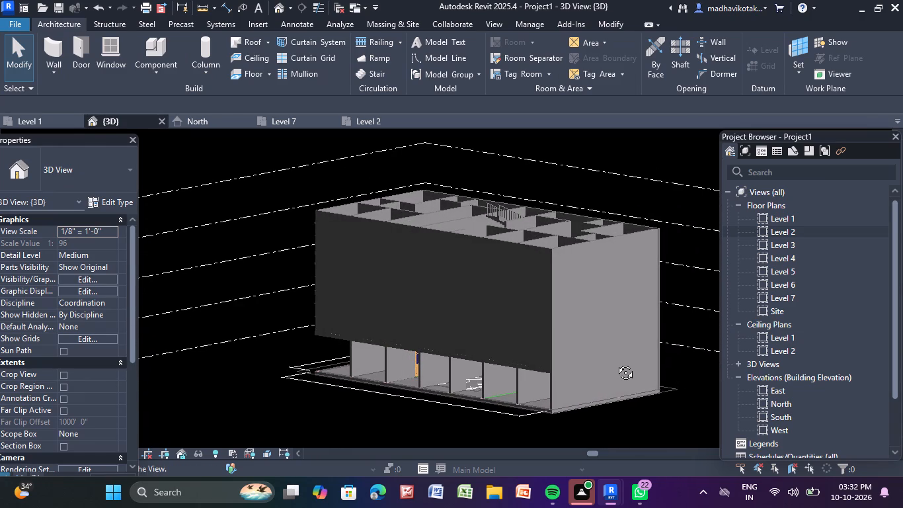
shift+middle_drag(615, 362, 455, 371)
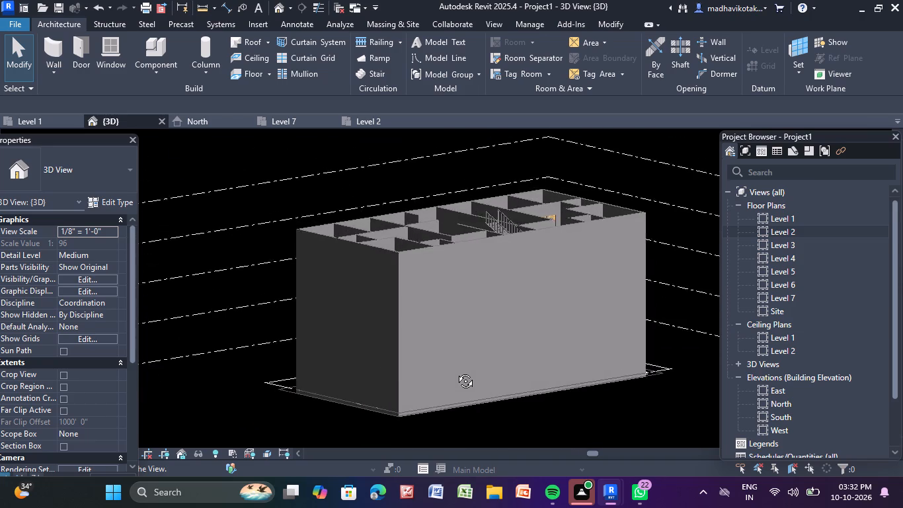
shift+middle_drag(455, 371, 486, 379)
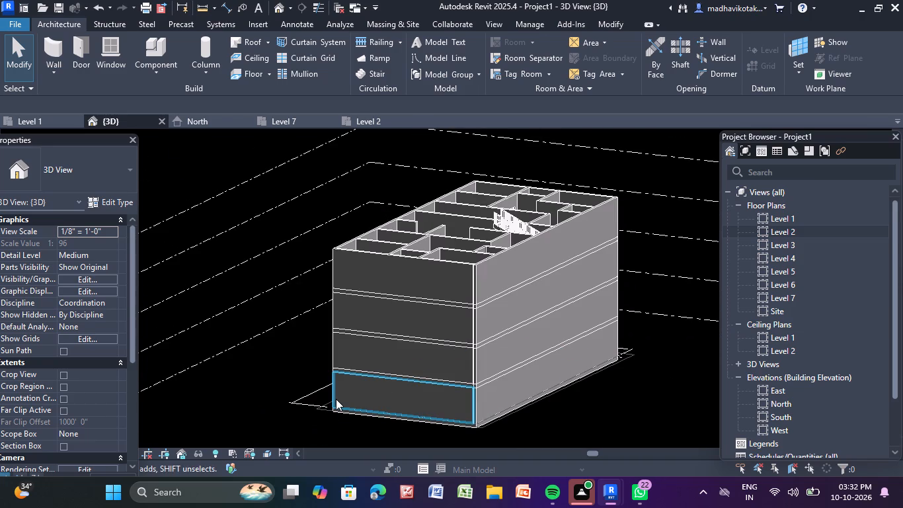
click(336, 399)
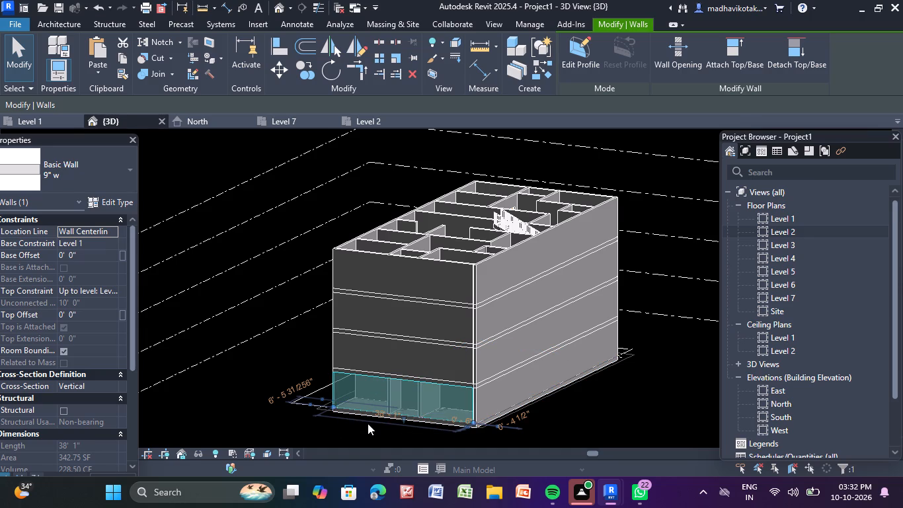
key(Escape)
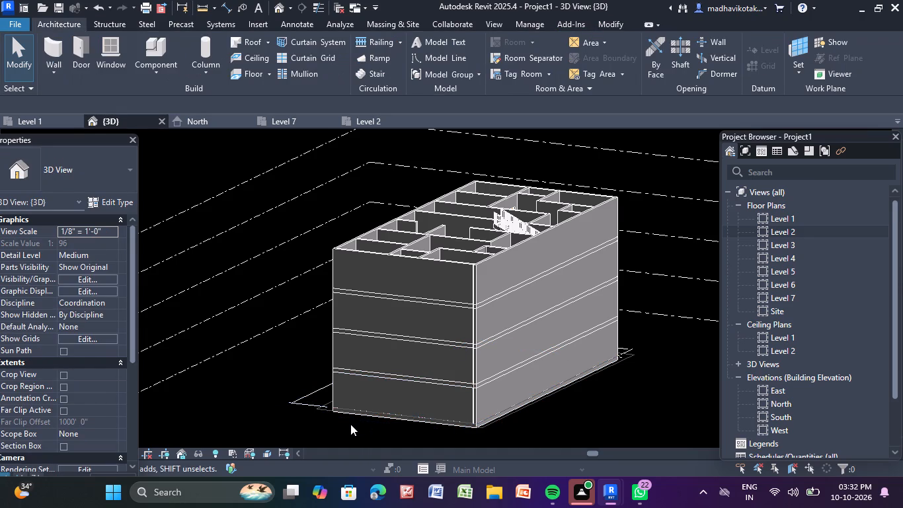
key(Escape)
scroll(312, 242, up, 1)
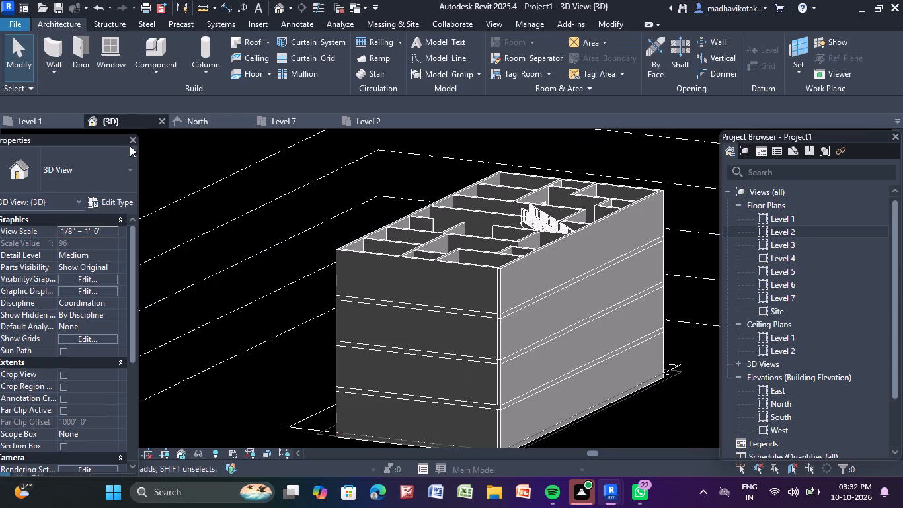
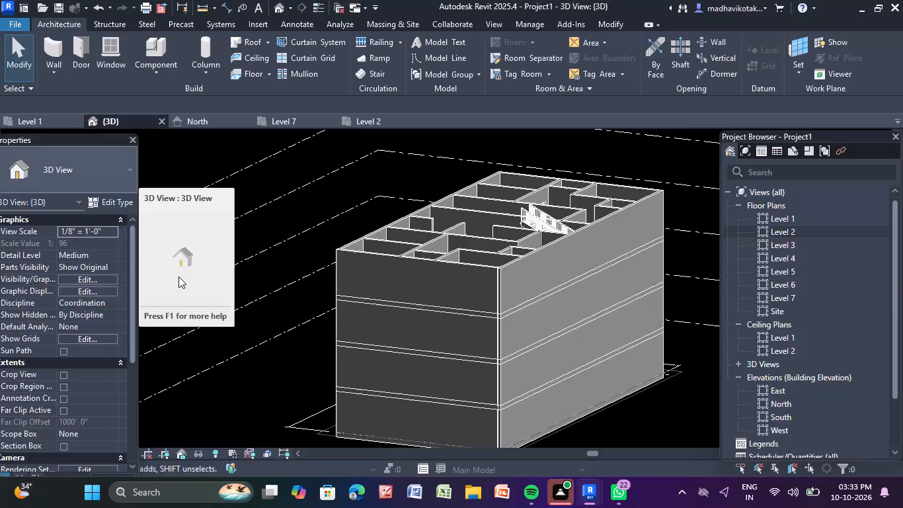
Delete the remaining Level 1 exterior walls, the short one on the east side and the long one on the north side.
scroll(178, 278, down, 1)
shift+middle_drag(178, 278, 207, 228)
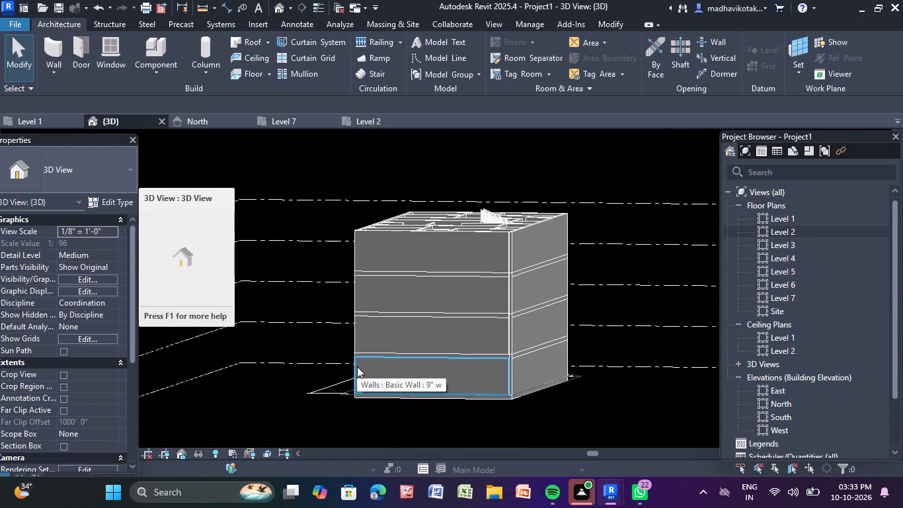
click(357, 366)
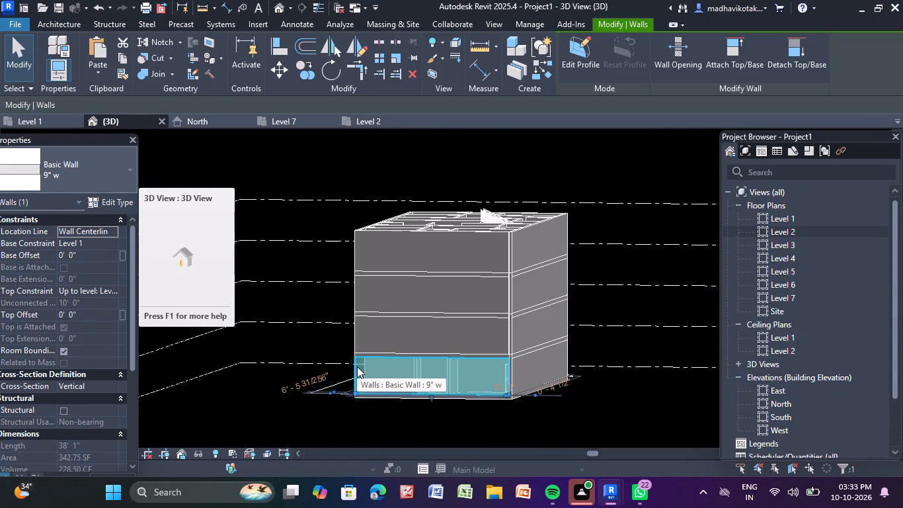
key(Delete)
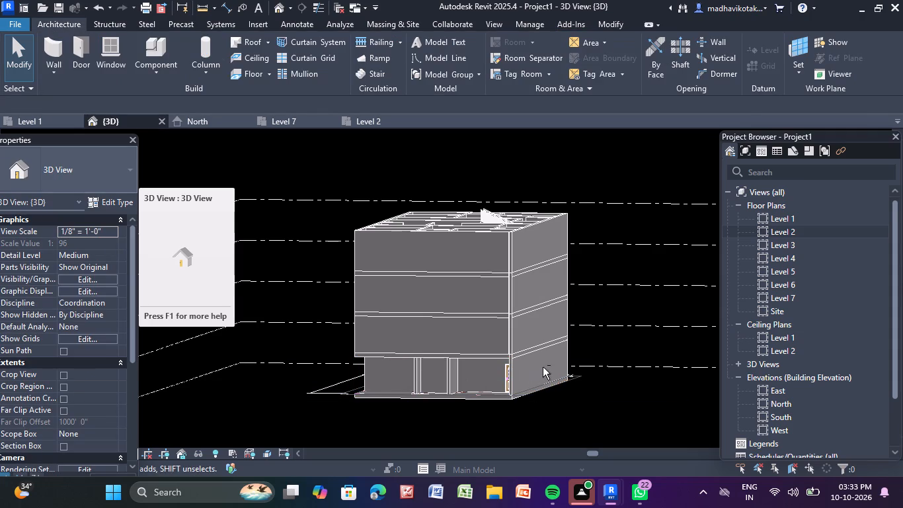
shift+middle_drag(543, 367, 450, 388)
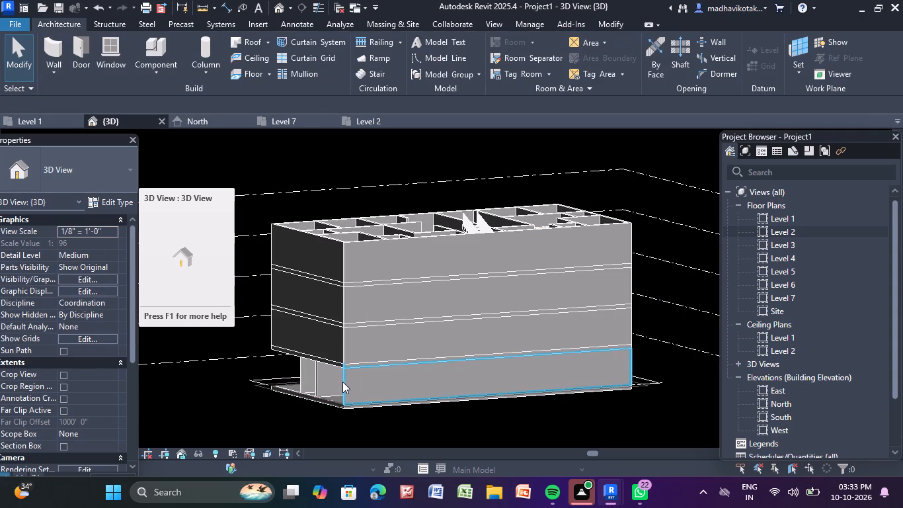
click(342, 382)
key(Delete)
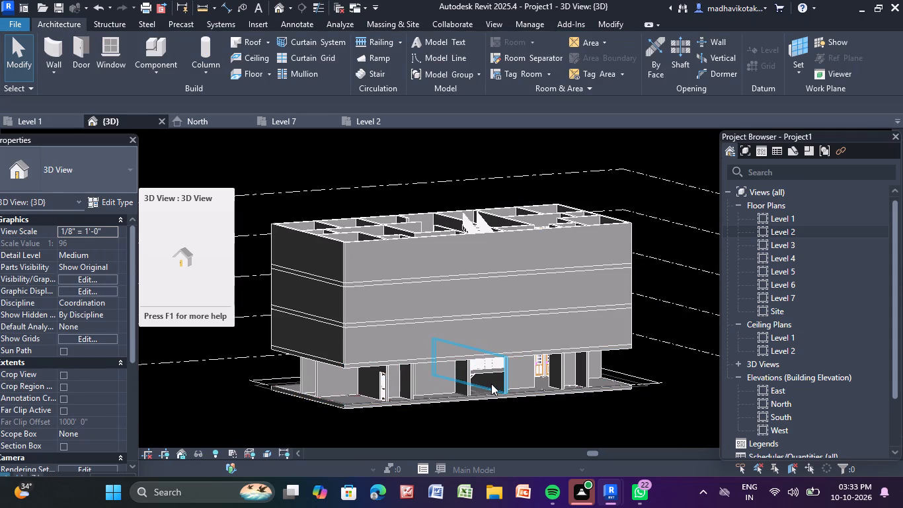
Delete two Level 1 4.5" partition walls near the corner of the building's bay-window end.
shift+middle_drag(491, 384, 388, 326)
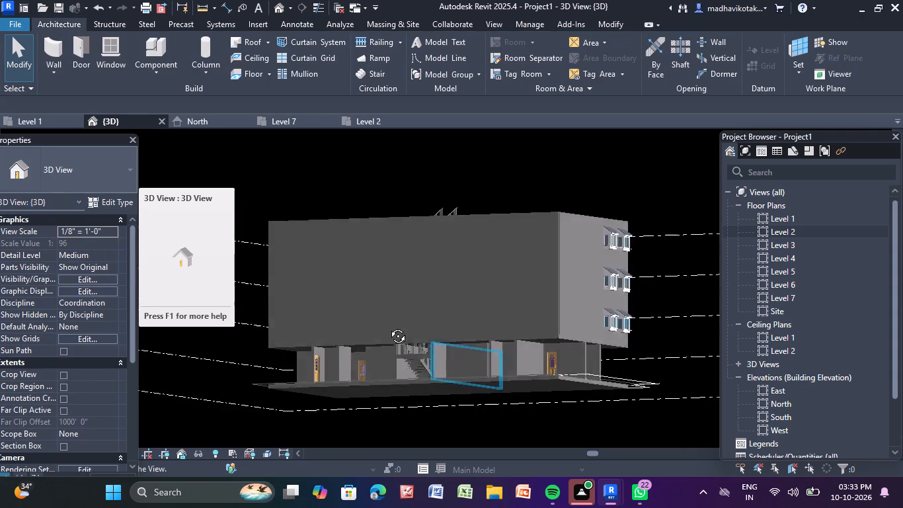
shift+middle_drag(388, 326, 377, 384)
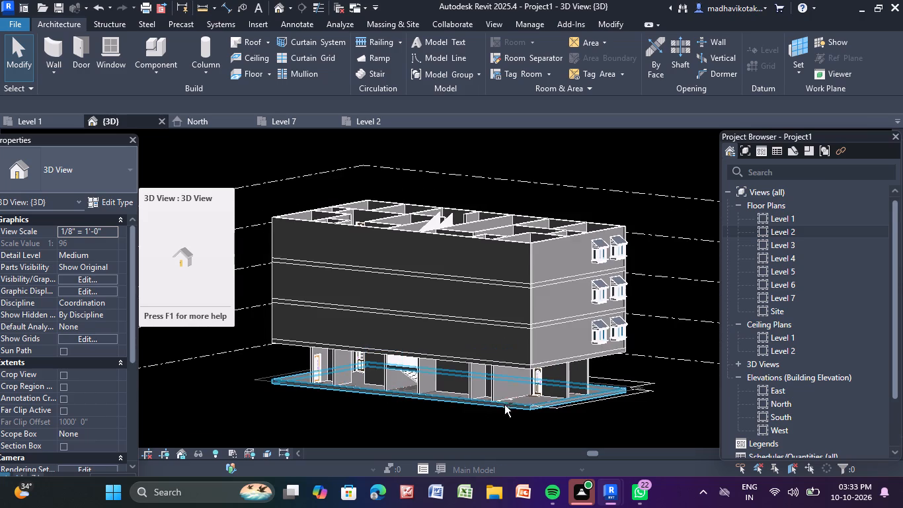
click(494, 390)
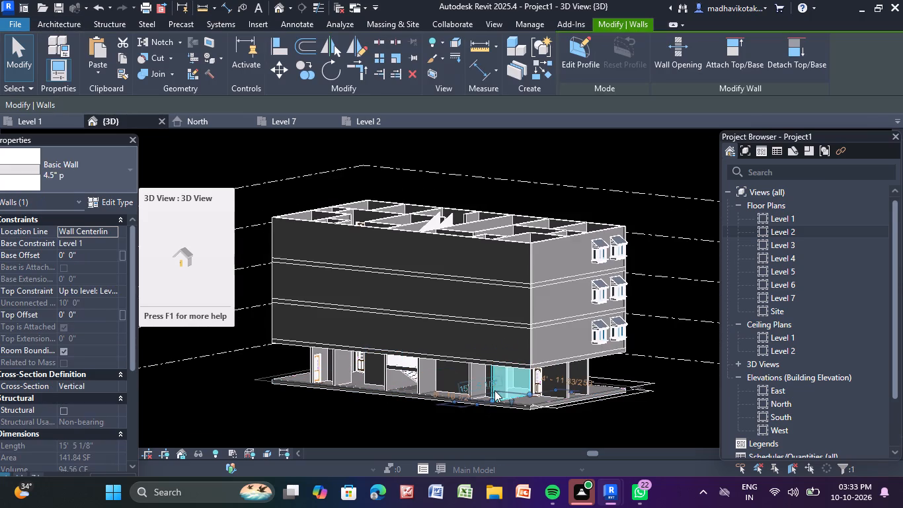
key(Delete)
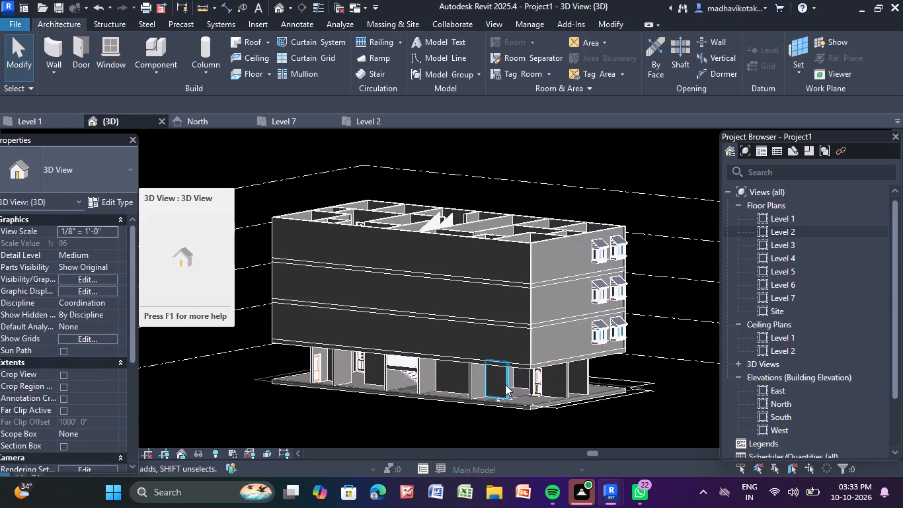
click(505, 384)
key(Delete)
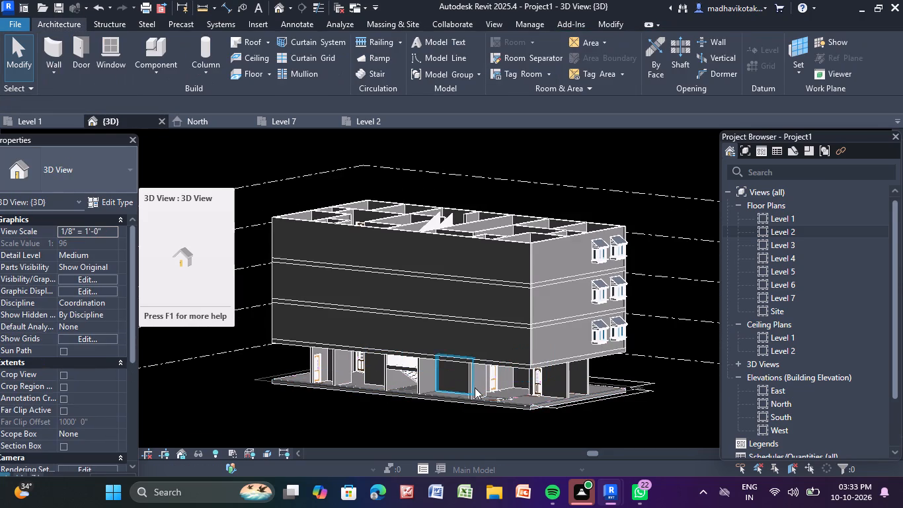
Delete the arched glazed door facing out below the bay windows on Level 1.
scroll(500, 379, up, 1)
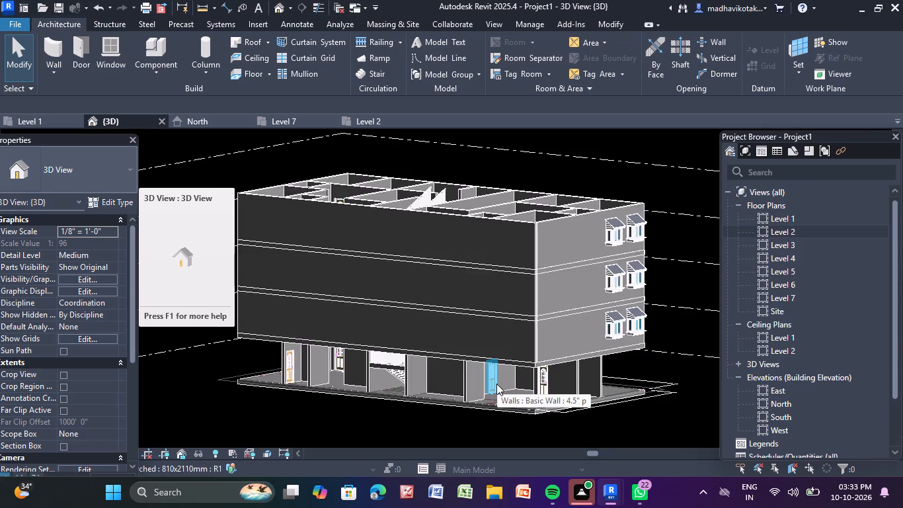
shift+middle_drag(493, 382, 432, 347)
shift+scroll(446, 353, up, 3)
scroll(459, 392, up, 3)
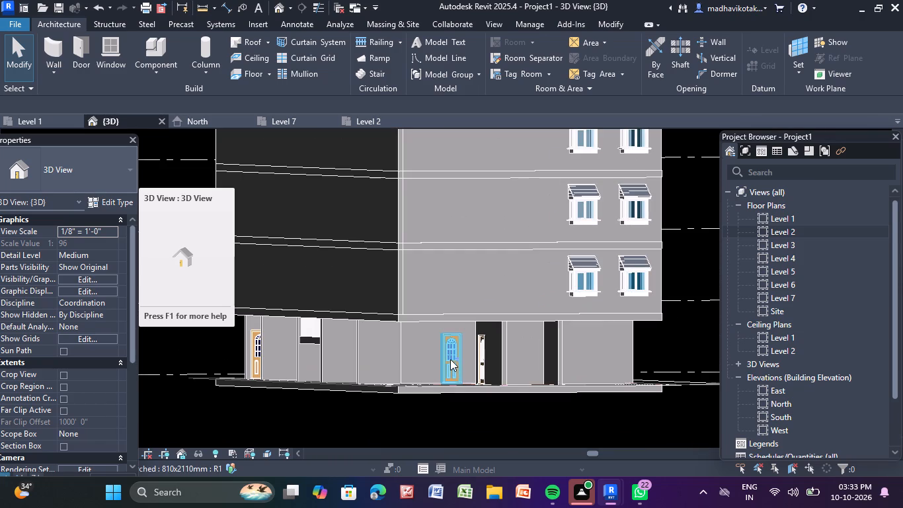
click(448, 359)
key(Delete)
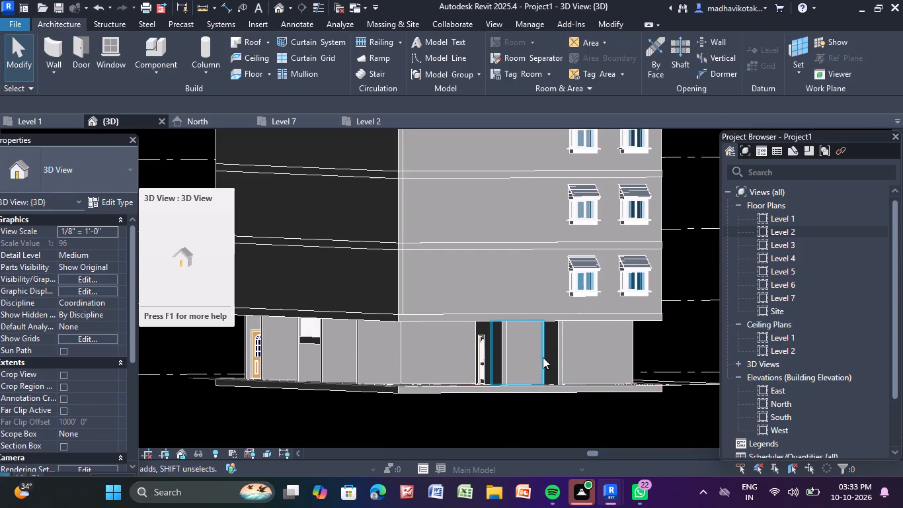
Clear two more Level 1 4.5" partitions and an arched glazed door from the area below the bay windows.
shift+middle_drag(553, 359, 504, 374)
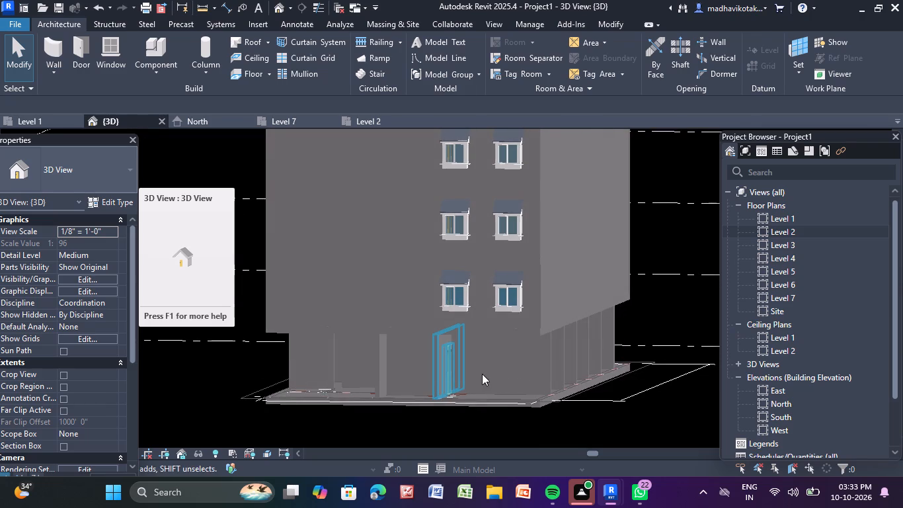
click(441, 374)
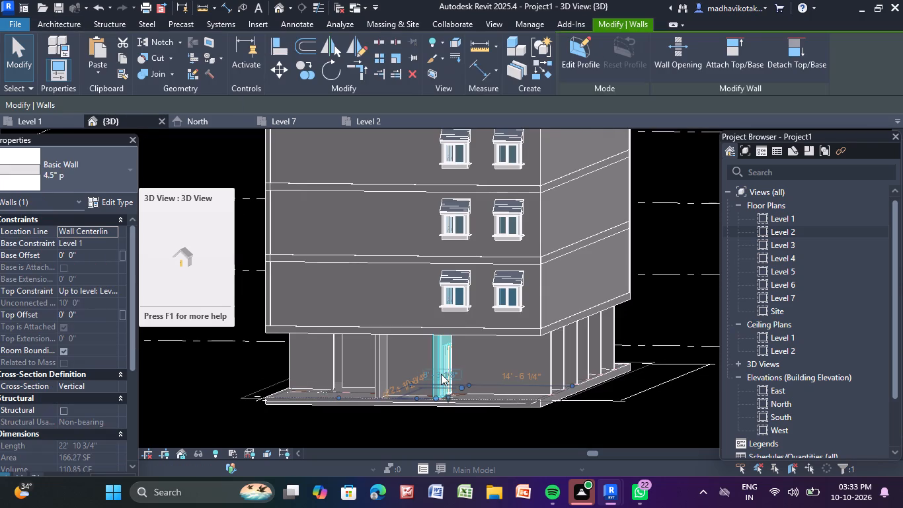
key(Delete)
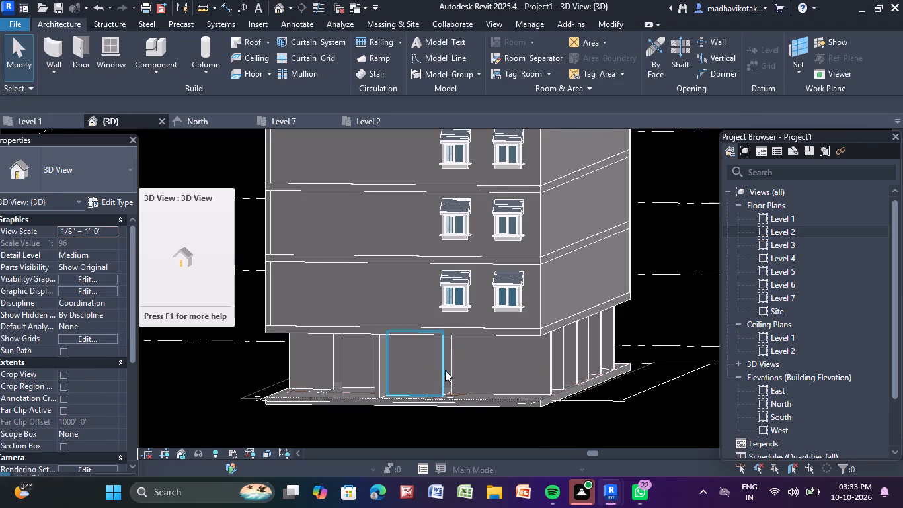
click(439, 372)
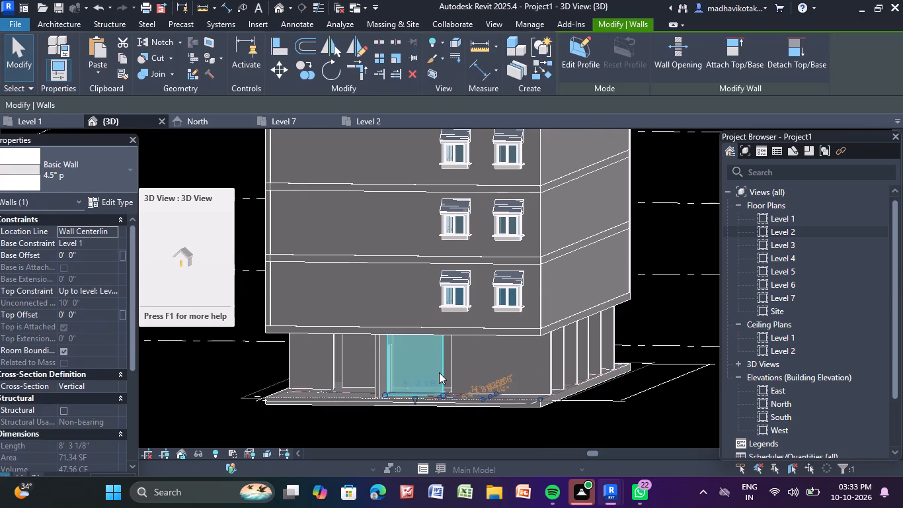
key(Delete)
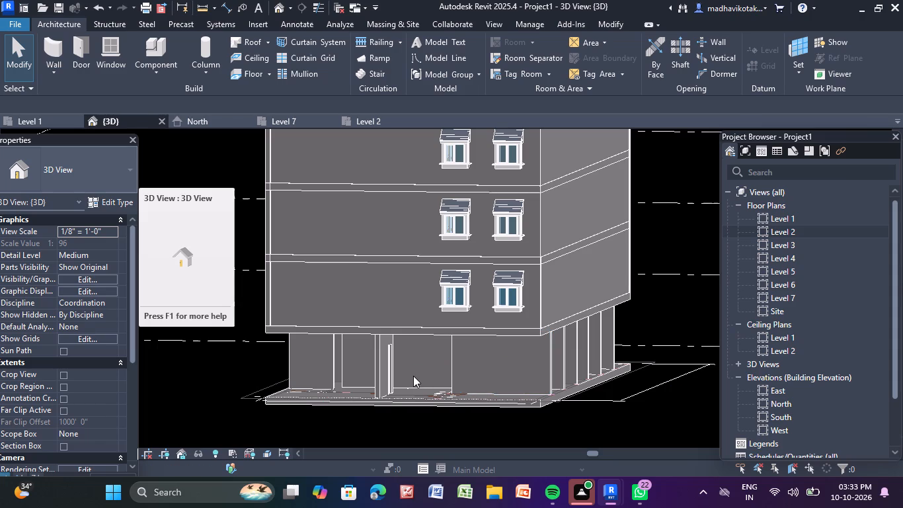
shift+middle_drag(413, 376, 373, 384)
click(319, 369)
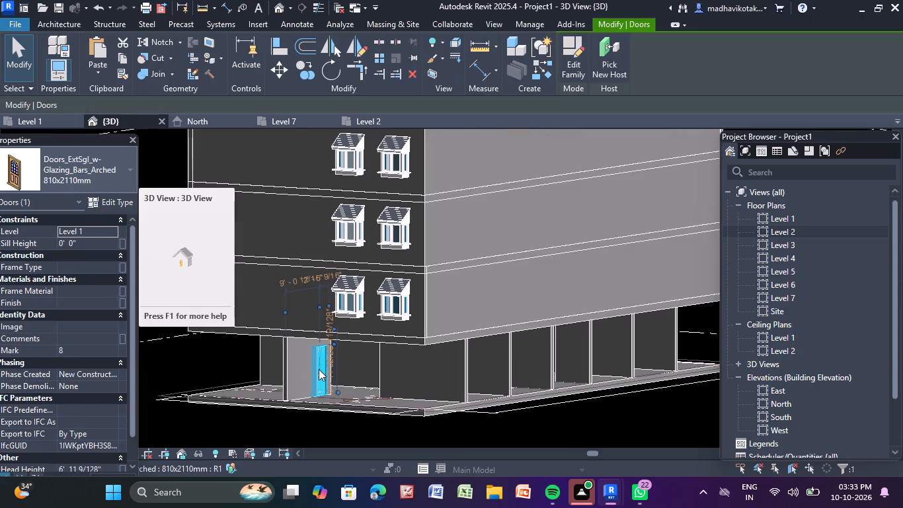
key(Delete)
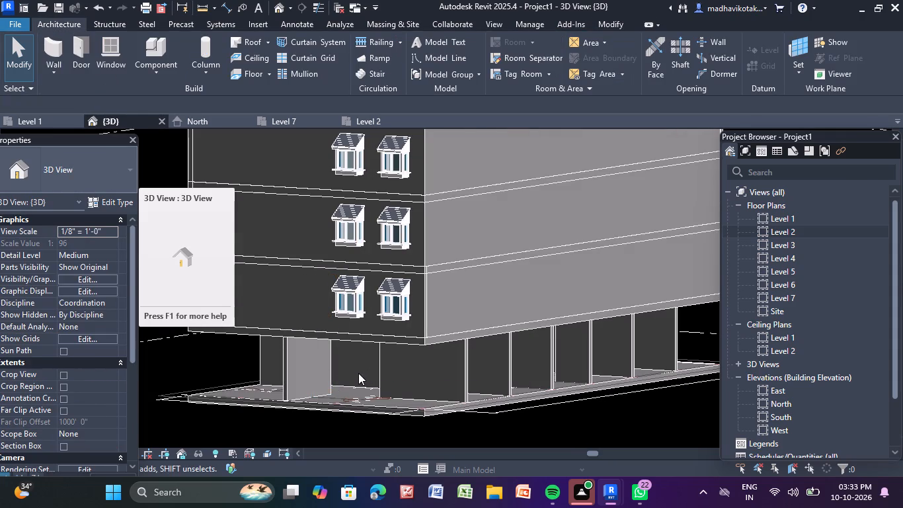
Delete the Level 1 4.5" wall below the bay windows, the arched door behind it, and the wide cross wall farther back.
shift+middle_drag(342, 369, 371, 376)
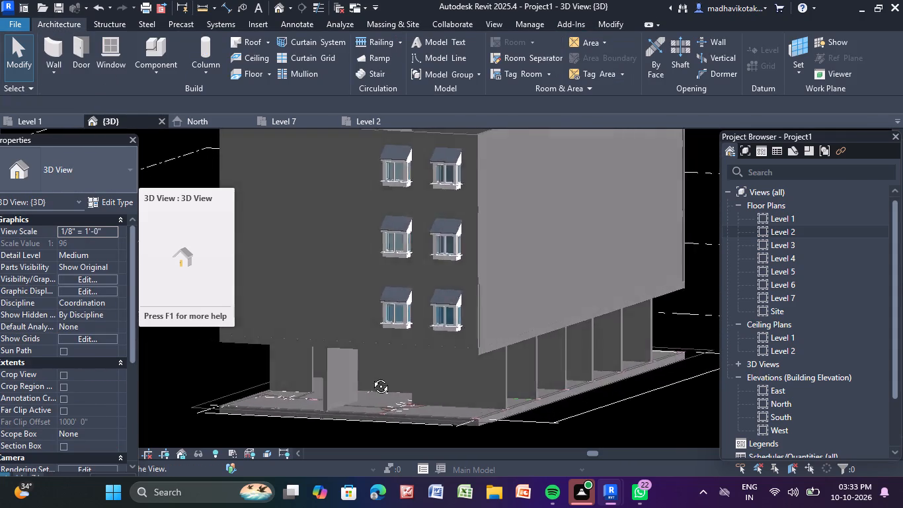
shift+middle_drag(371, 376, 397, 345)
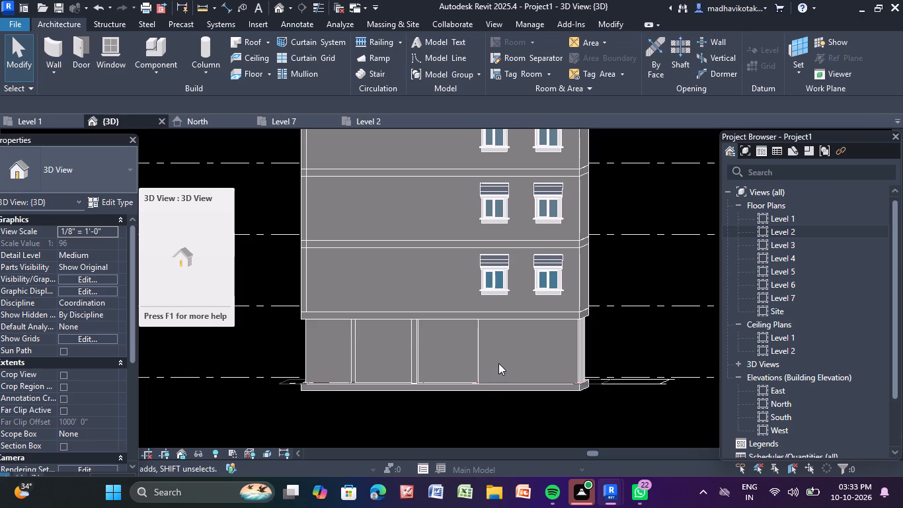
click(574, 339)
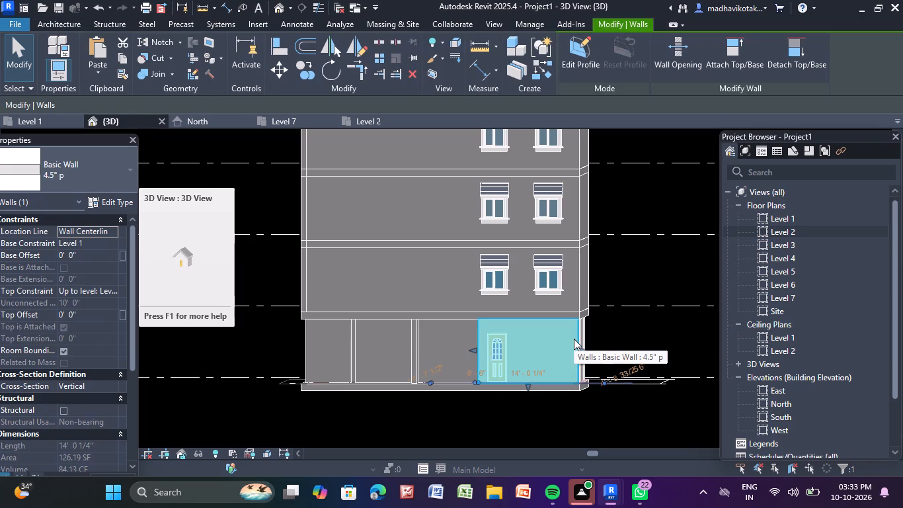
key(Delete)
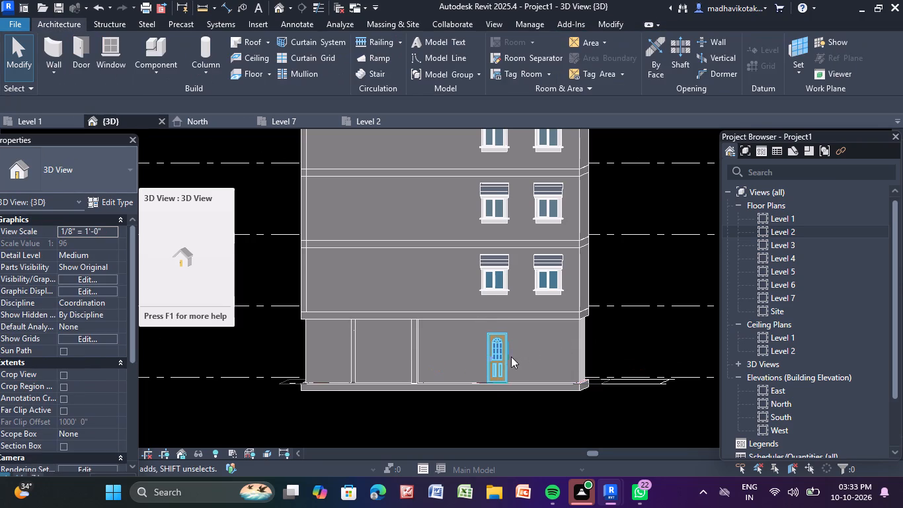
click(504, 357)
key(Delete)
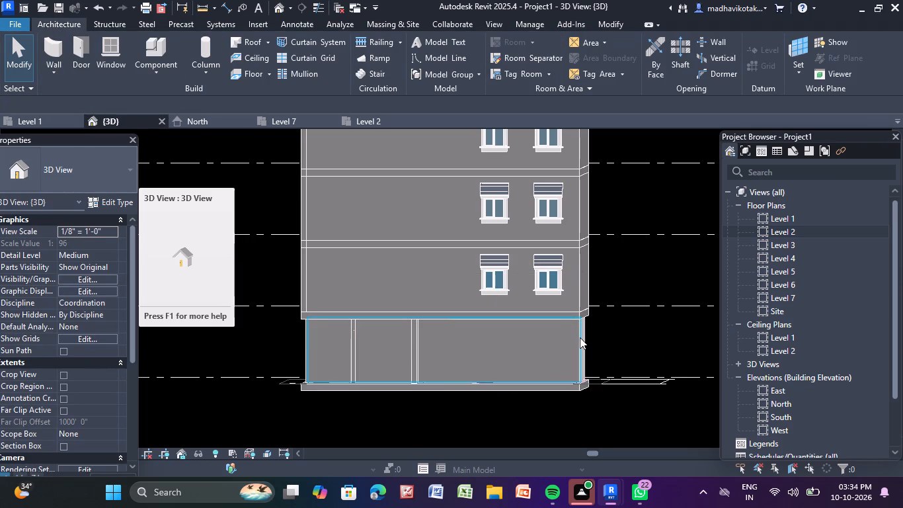
click(580, 337)
key(Delete)
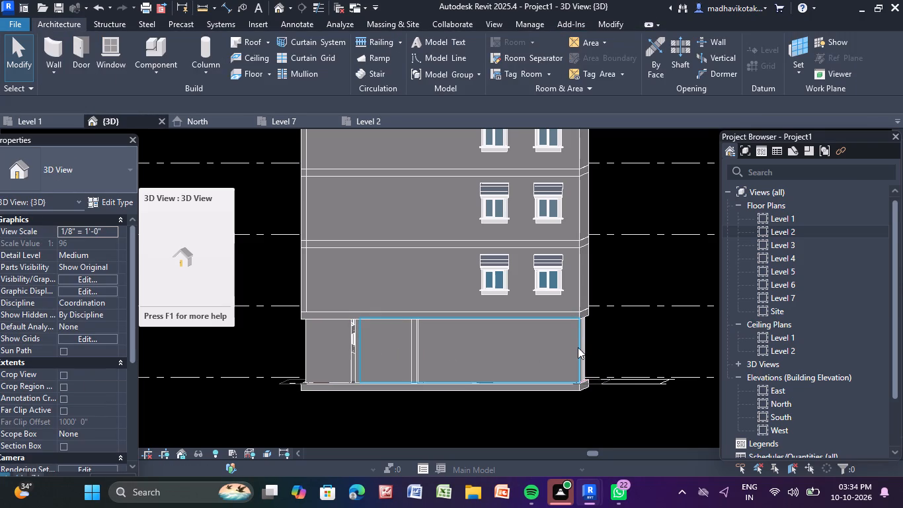
Delete the two arched doors nearest the staircase along the open long side of Level 1.
shift+middle_drag(578, 348, 508, 388)
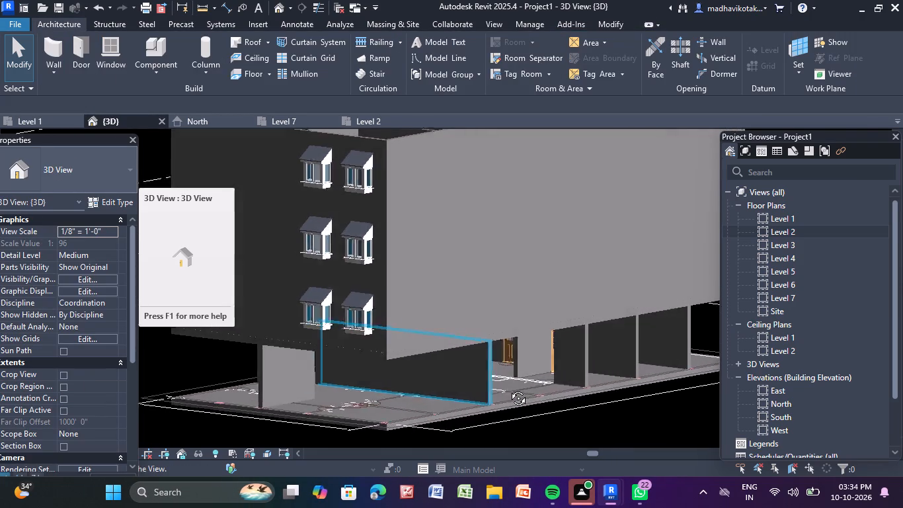
shift+middle_drag(508, 388, 481, 365)
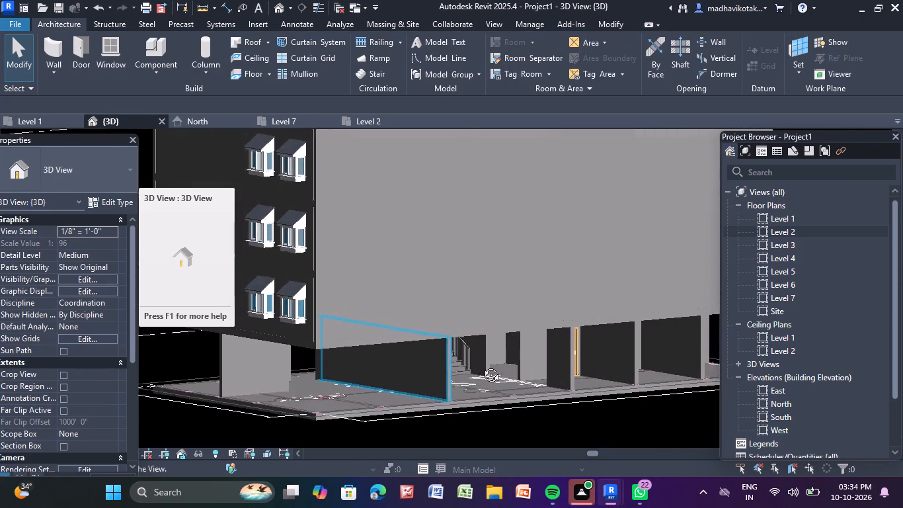
shift+middle_drag(481, 365, 442, 366)
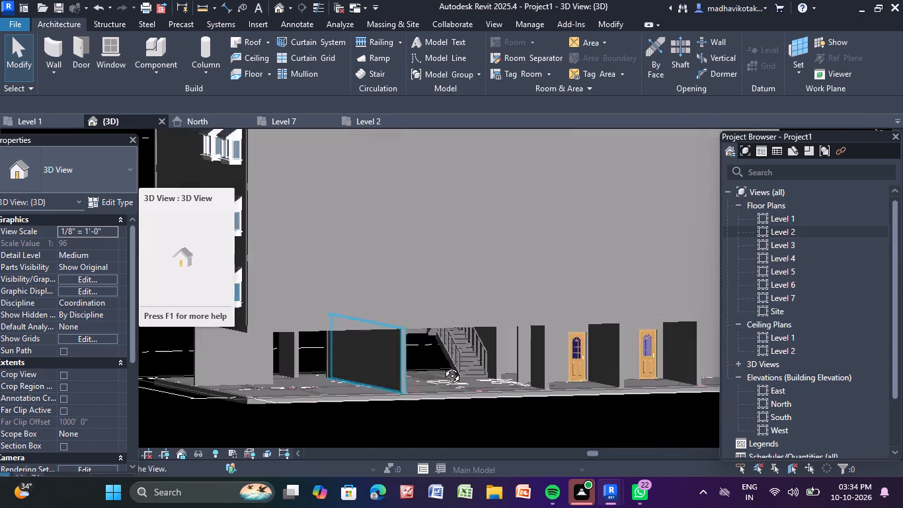
shift+middle_drag(442, 366, 414, 368)
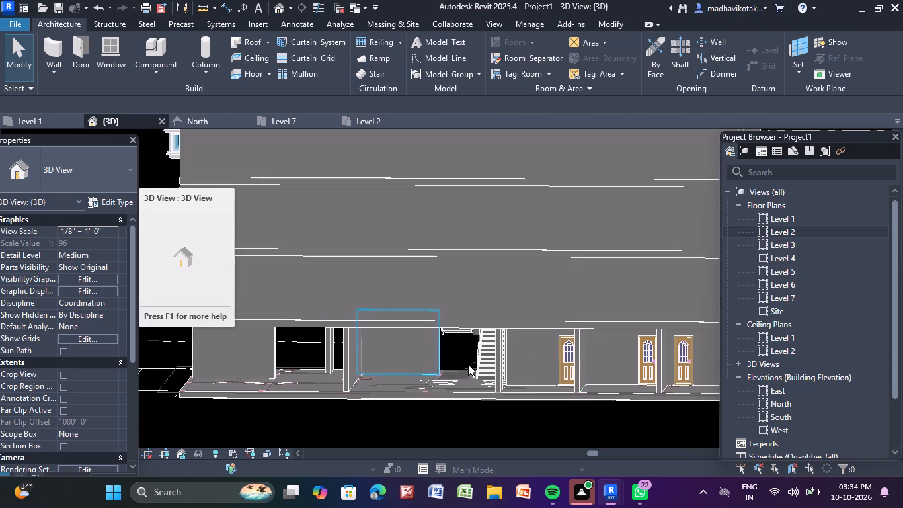
click(563, 355)
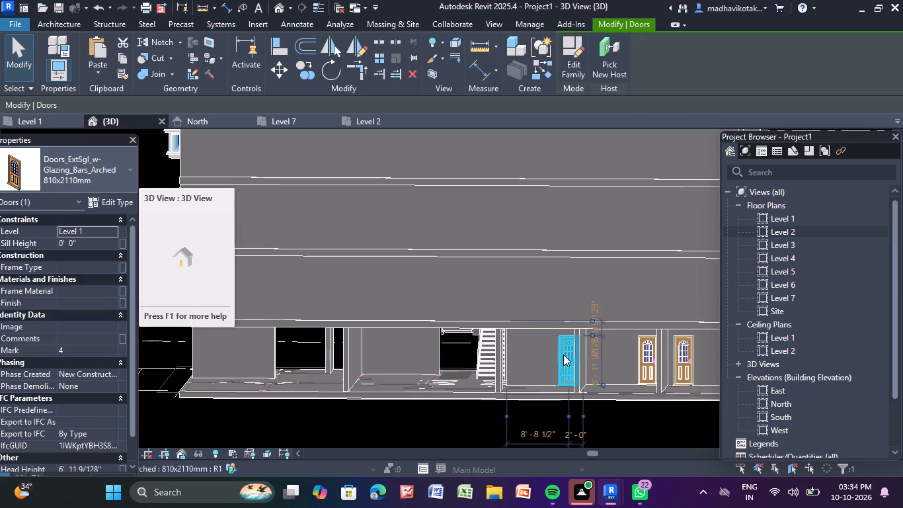
key(Delete)
click(643, 368)
key(Delete)
Delete the 4.5" partition beside the last arched door, that door, and the wall facing out next to the staircase on Level 1.
click(667, 376)
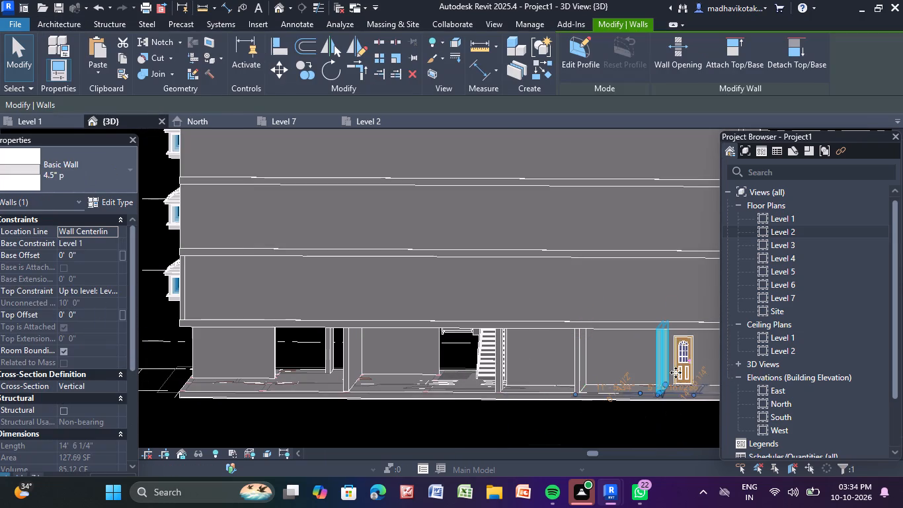
click(676, 372)
key(Delete)
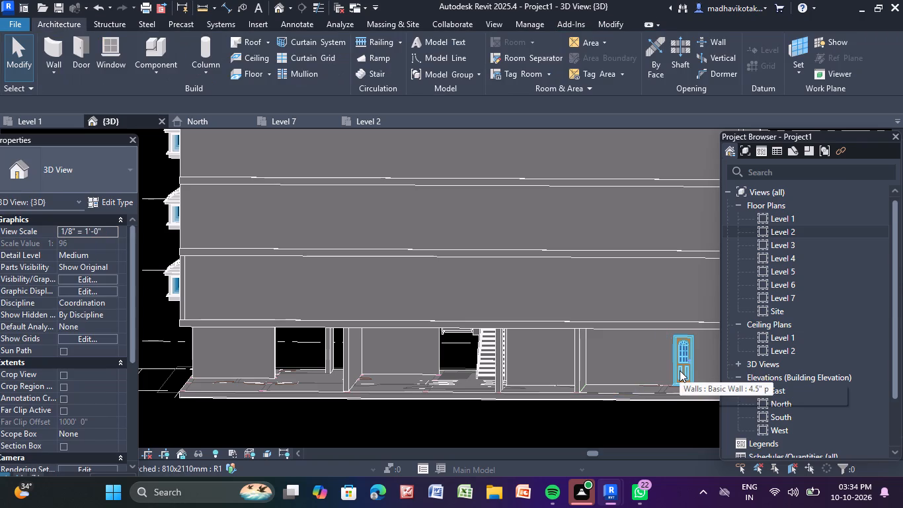
click(680, 370)
key(Delete)
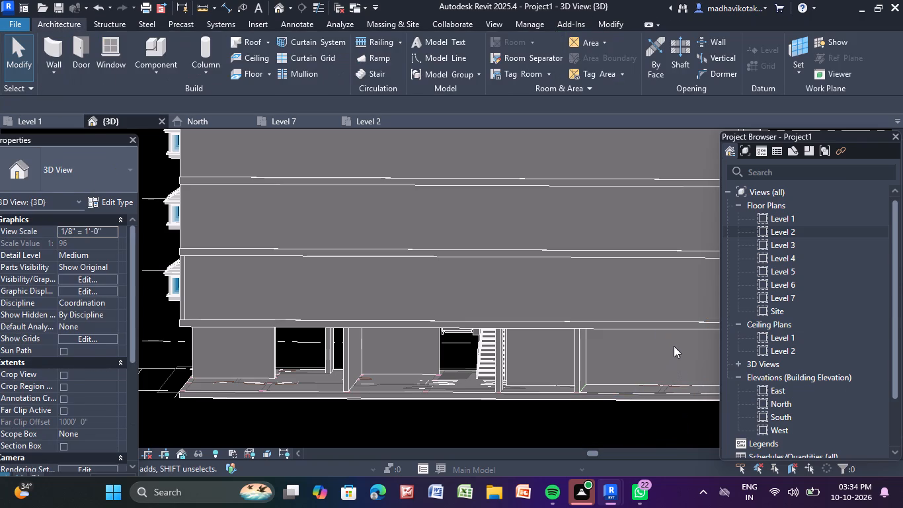
click(529, 384)
key(Delete)
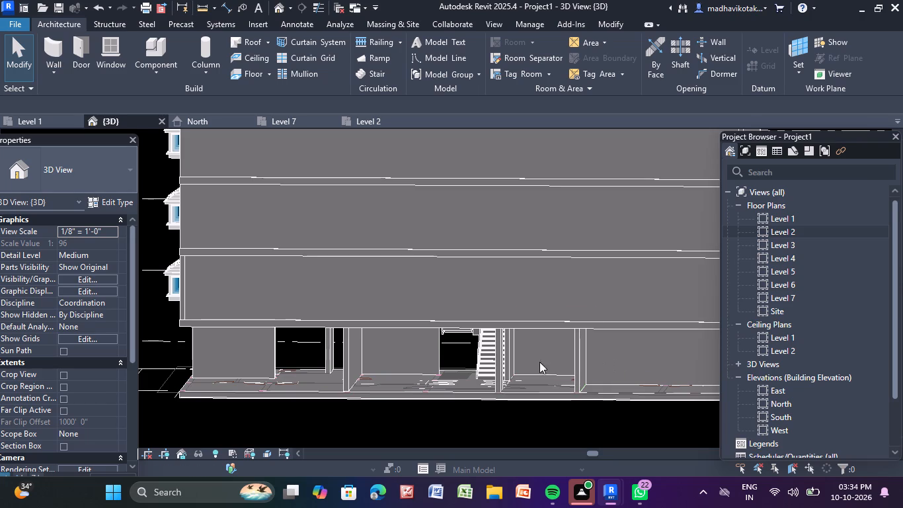
Delete the Level 1 4.5" wall beside the staircase opening and the arched glazed door at the windowless end's corner.
click(435, 360)
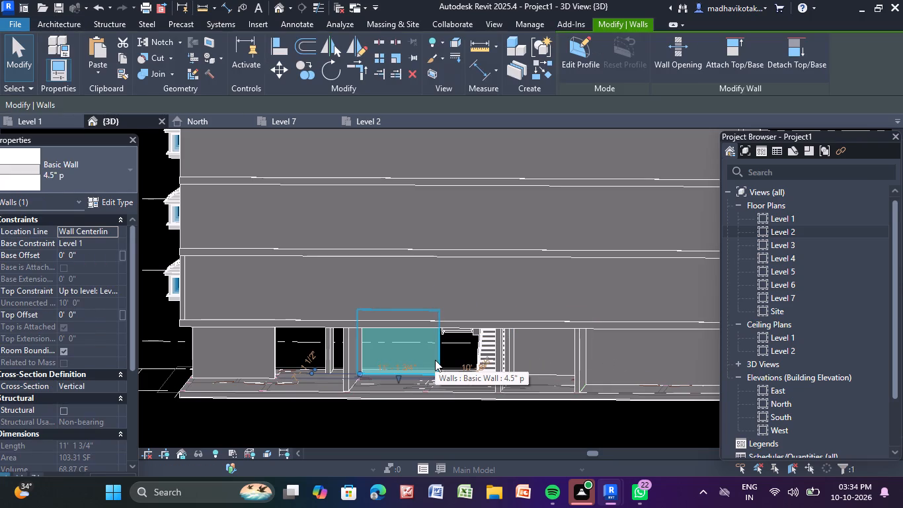
key(Delete)
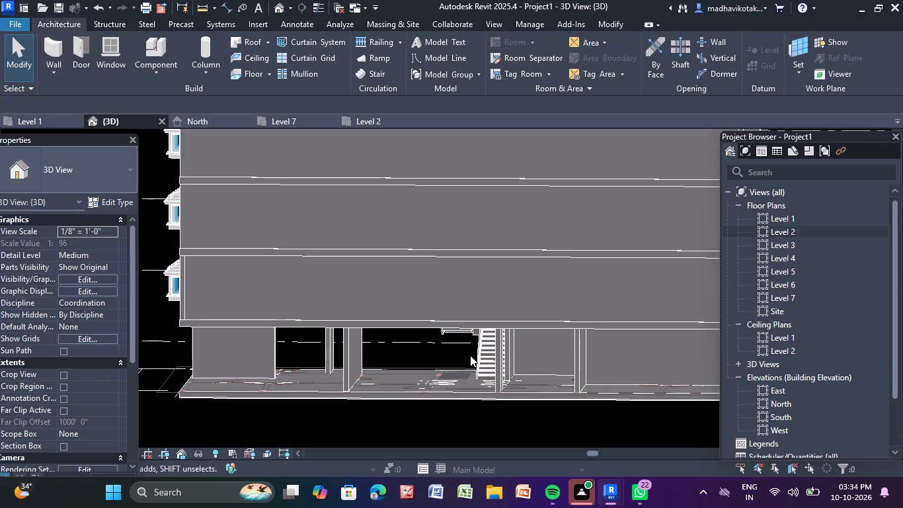
shift+middle_drag(469, 357, 347, 352)
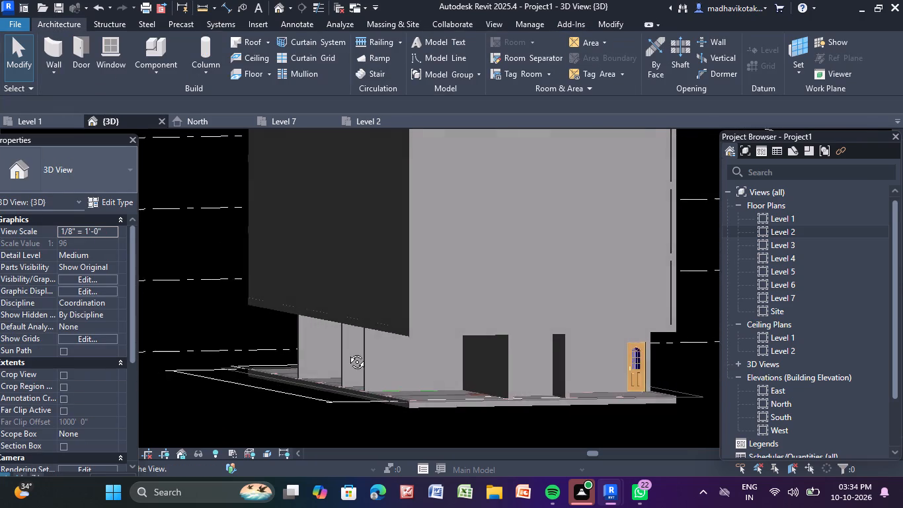
shift+middle_drag(347, 352, 289, 346)
shift+middle_drag(295, 351, 308, 366)
click(553, 372)
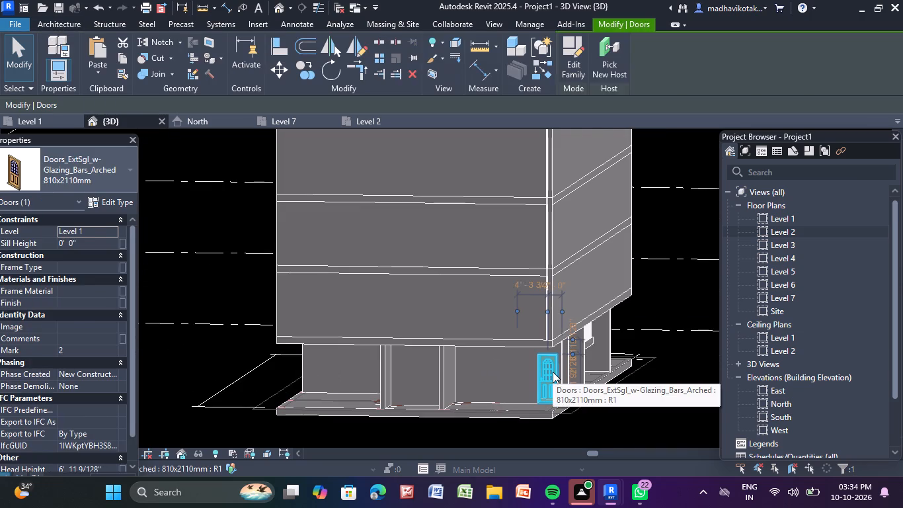
key(Delete)
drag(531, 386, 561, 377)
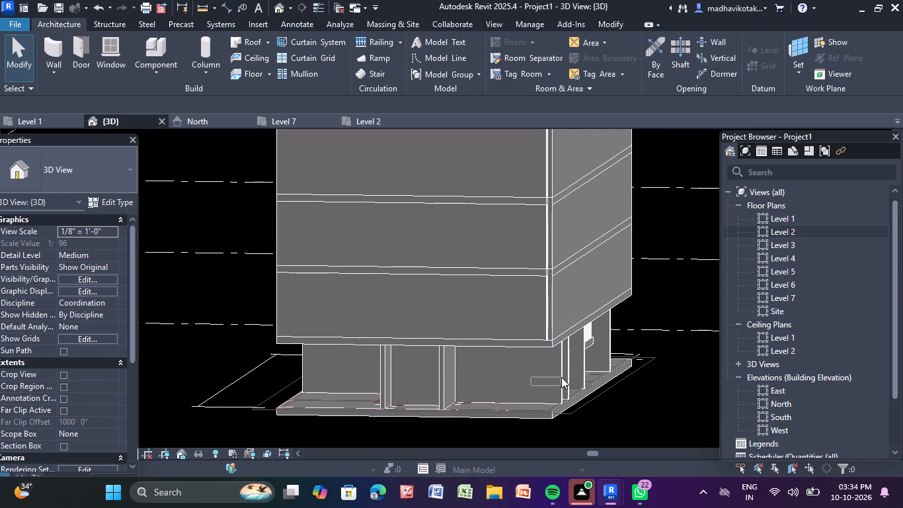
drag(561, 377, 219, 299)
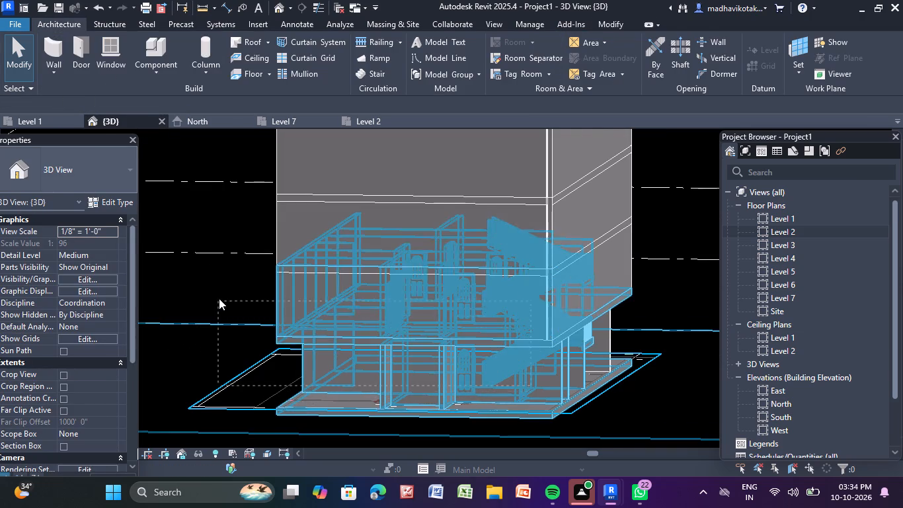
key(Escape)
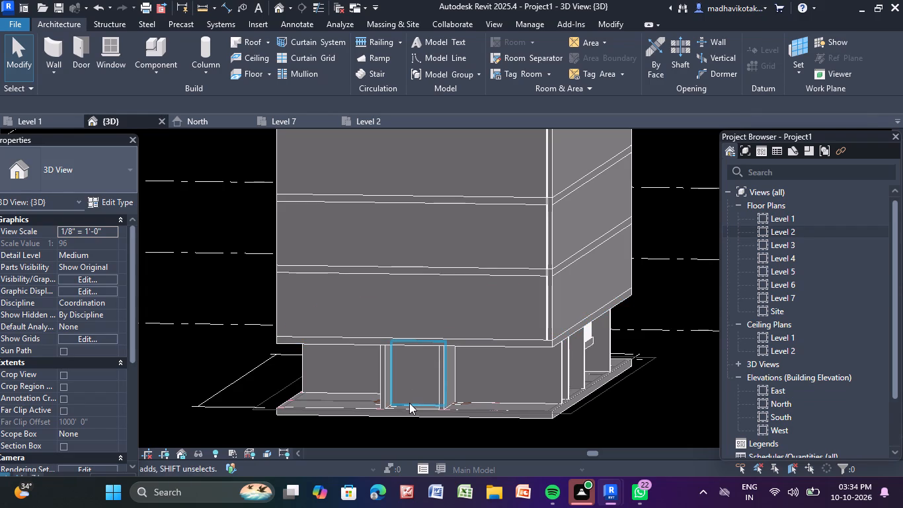
Delete the Level 1 wall between the two cross partitions on the windowless short side.
click(409, 403)
key(Delete)
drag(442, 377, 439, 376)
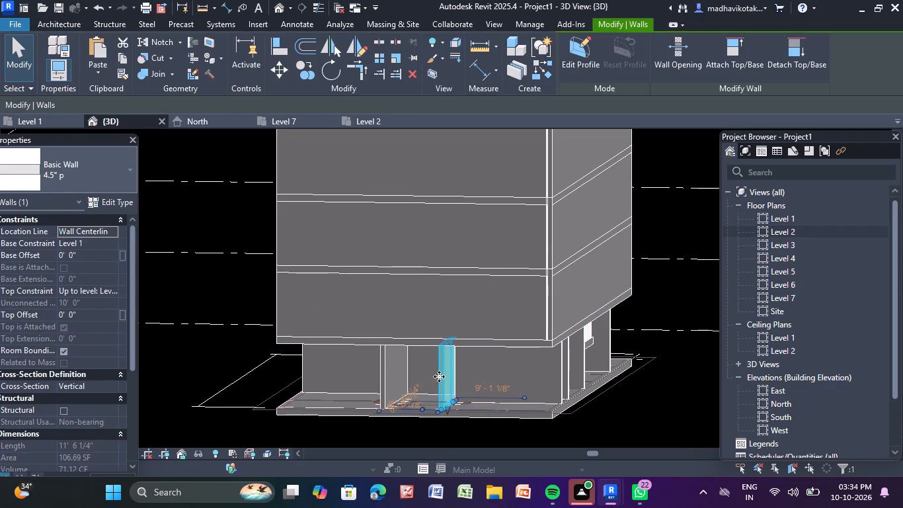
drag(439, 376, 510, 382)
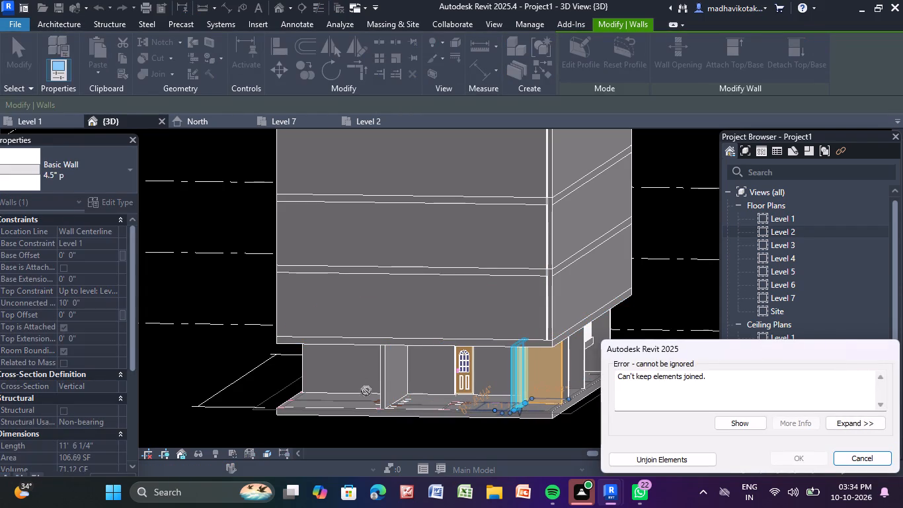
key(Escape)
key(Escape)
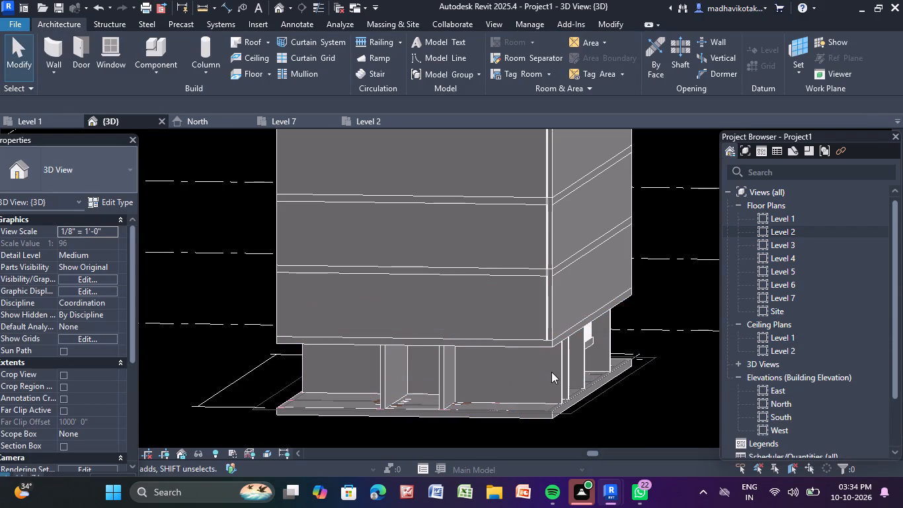
Delete the Level 1 4.5" wall at the corner of the windowless short side and the arched door behind it.
click(558, 370)
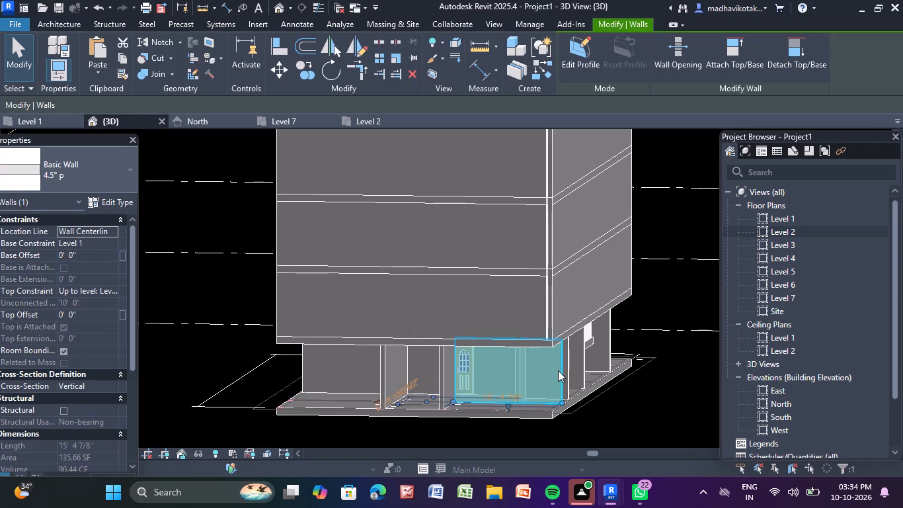
key(Delete)
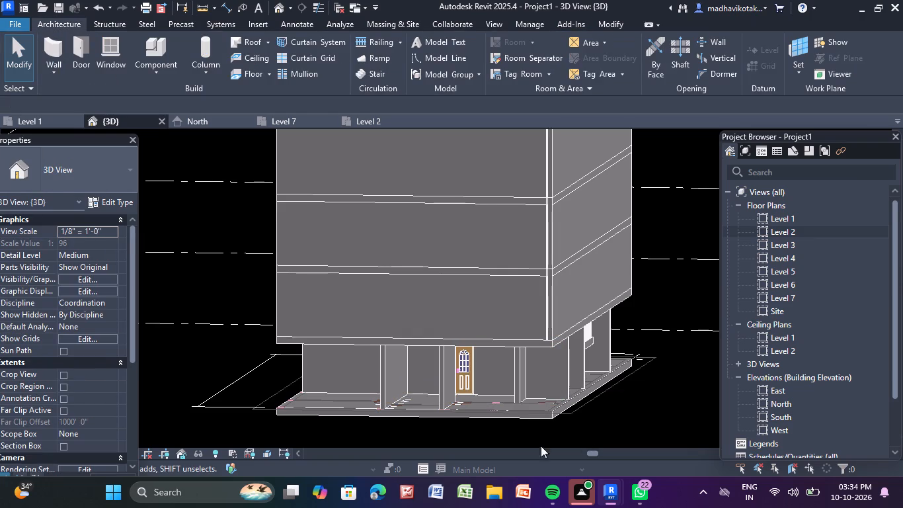
click(466, 381)
key(Delete)
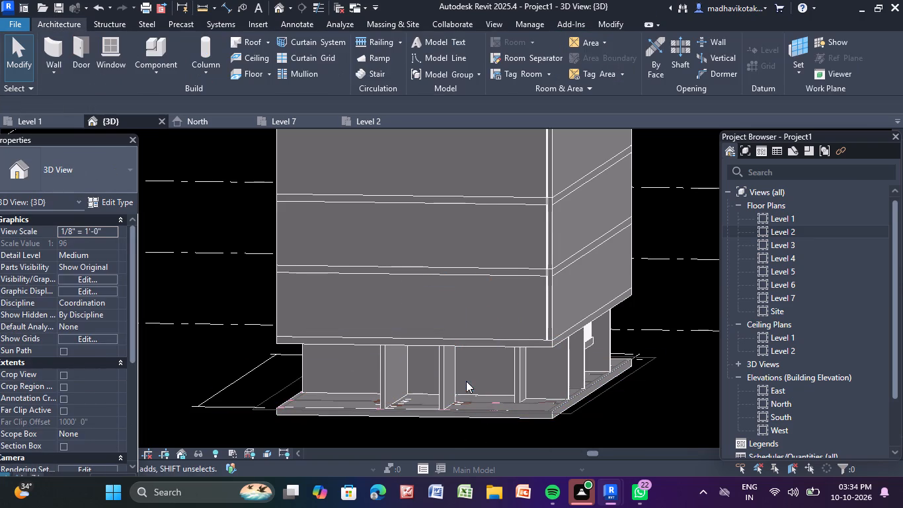
click(567, 361)
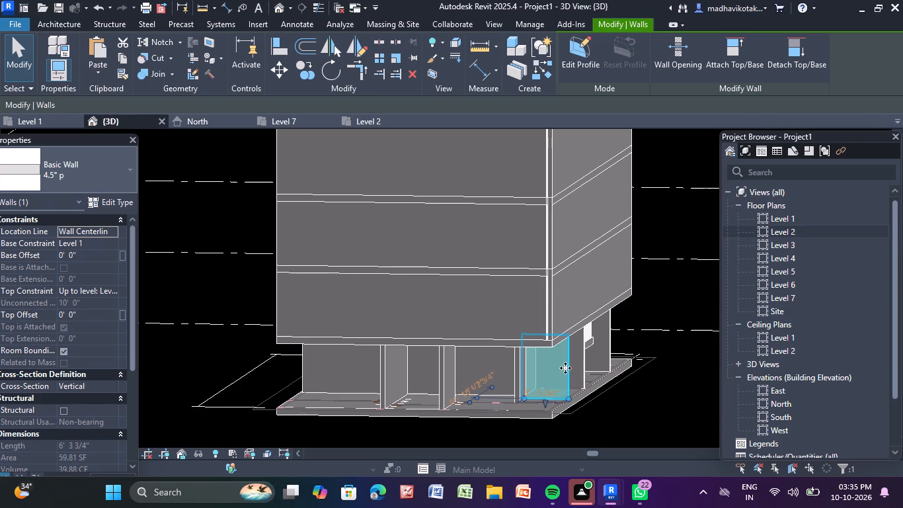
key(Escape)
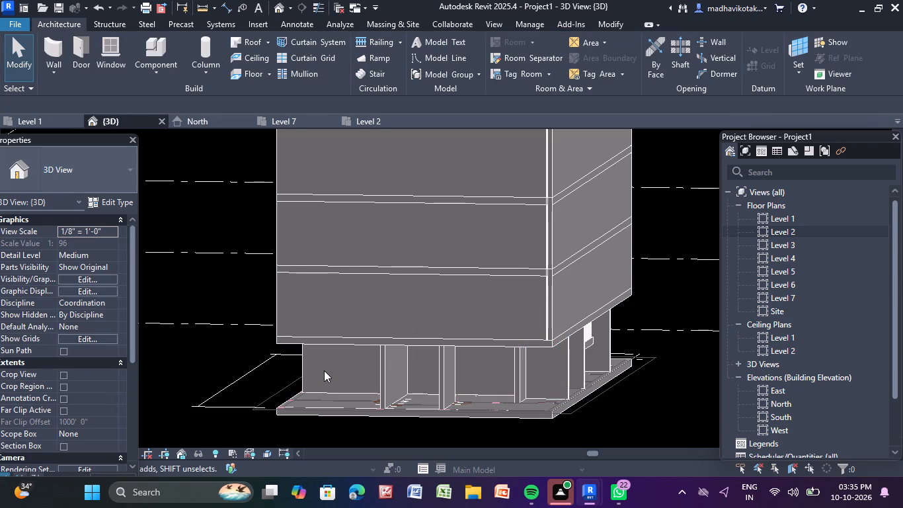
Delete the long Level 1 wall running across the building's width beneath the windowed end.
shift+middle_drag(324, 370, 474, 373)
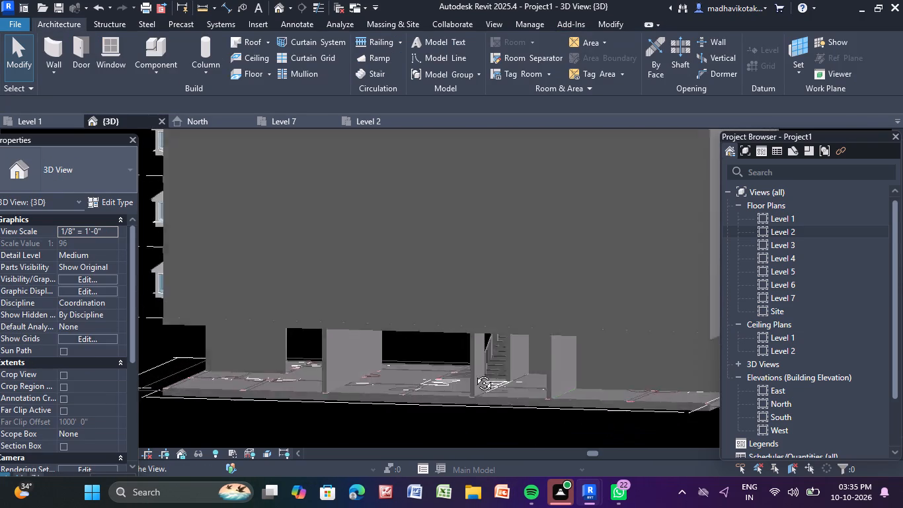
shift+middle_drag(474, 373, 438, 365)
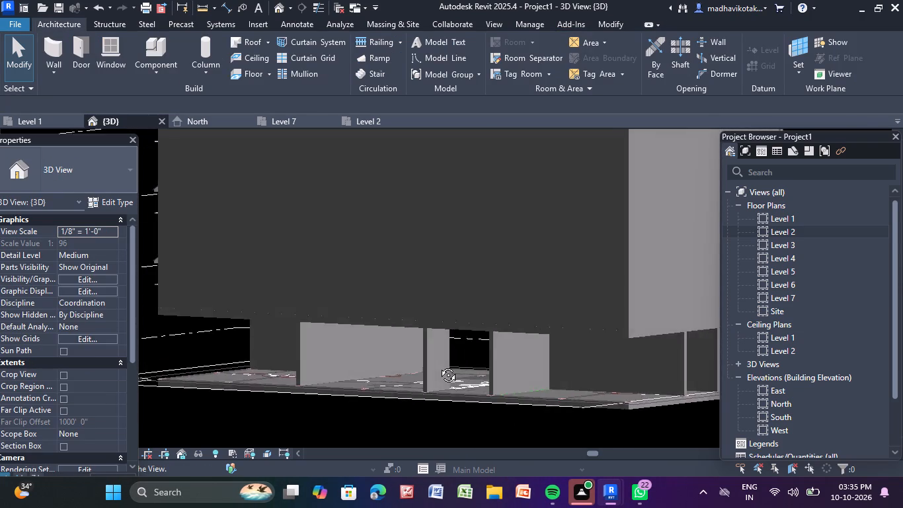
shift+middle_drag(438, 365, 279, 367)
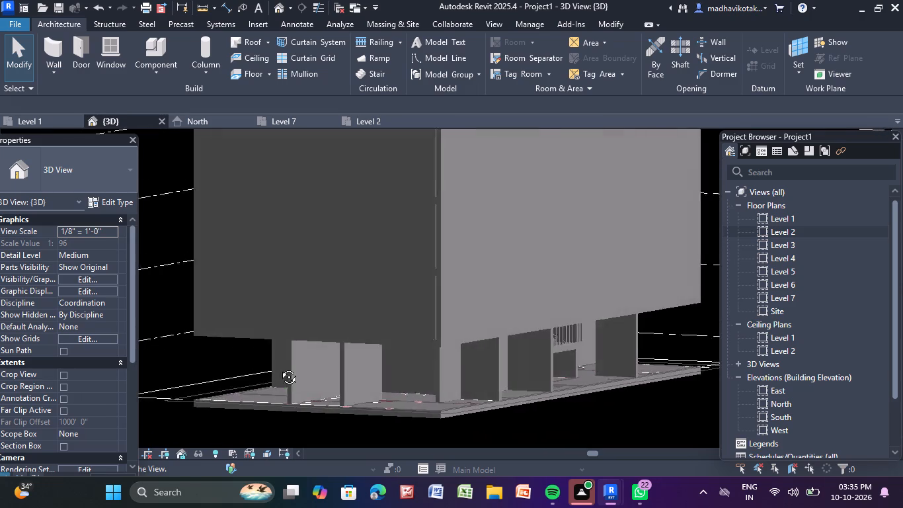
shift+middle_drag(279, 367, 223, 345)
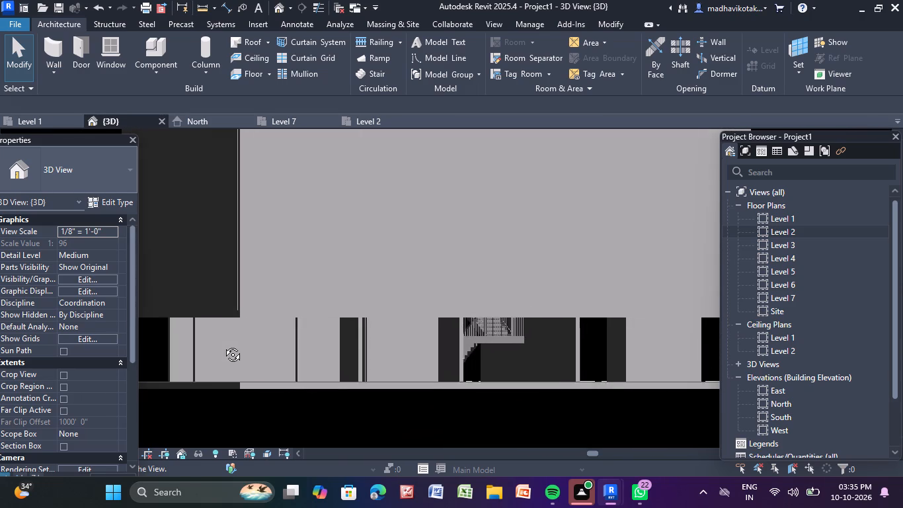
shift+middle_drag(223, 345, 363, 402)
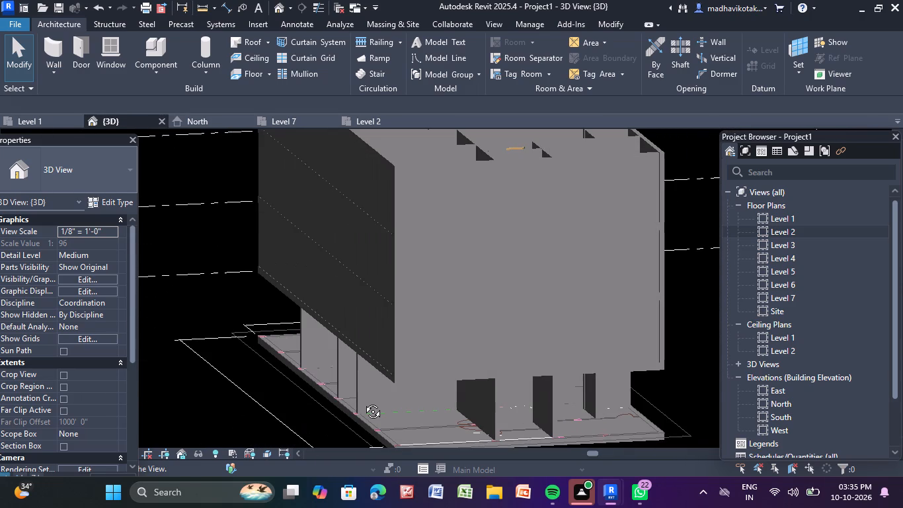
shift+middle_drag(363, 402, 485, 405)
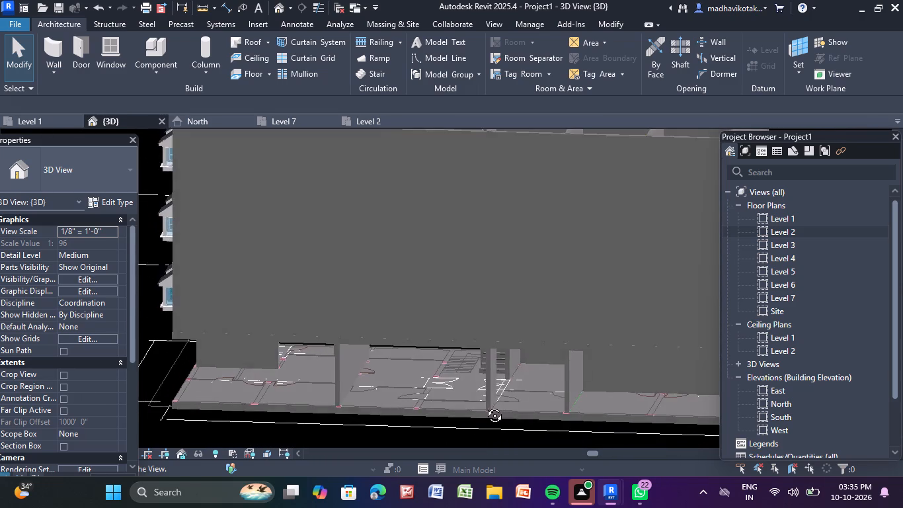
shift+middle_drag(485, 405, 422, 391)
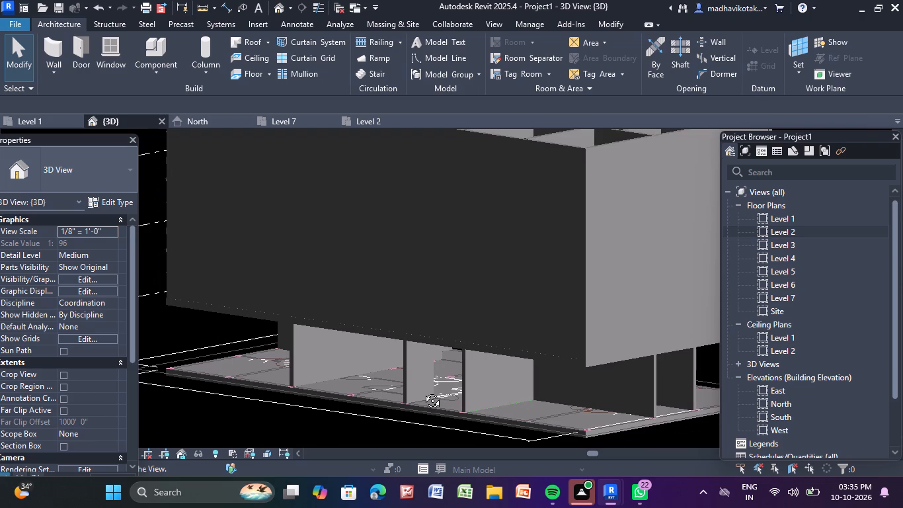
shift+middle_drag(422, 391, 356, 317)
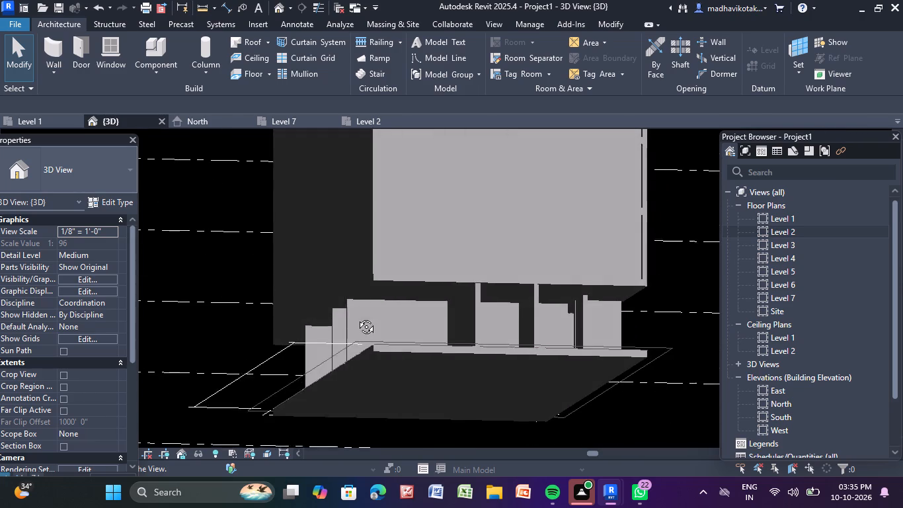
shift+middle_drag(356, 317, 652, 366)
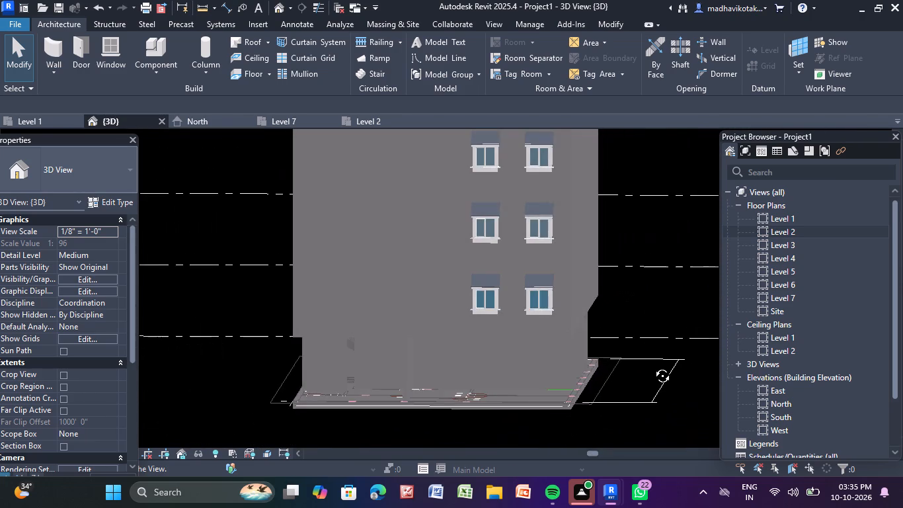
shift+middle_drag(652, 366, 645, 373)
click(567, 370)
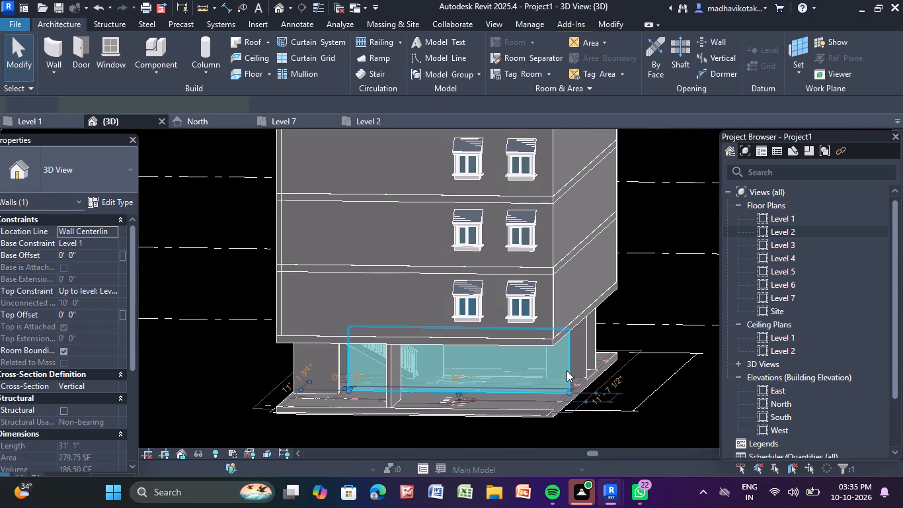
key(Delete)
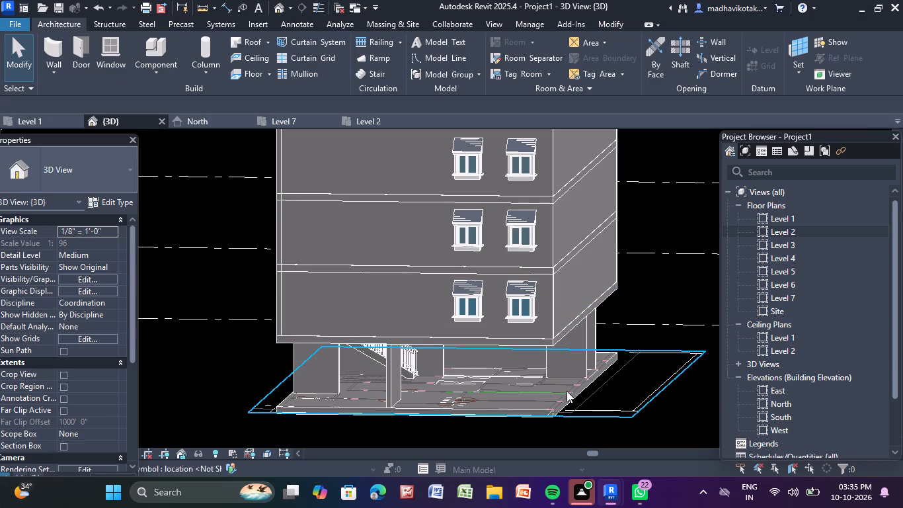
Delete the outward-facing Level 1 wall next to the foot of the staircase on the long side.
shift+middle_drag(550, 381, 616, 376)
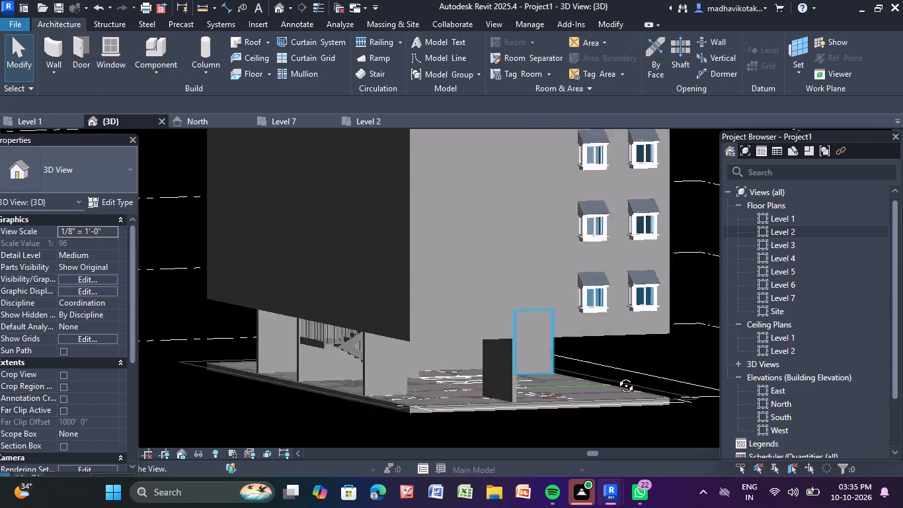
shift+middle_drag(616, 376, 717, 370)
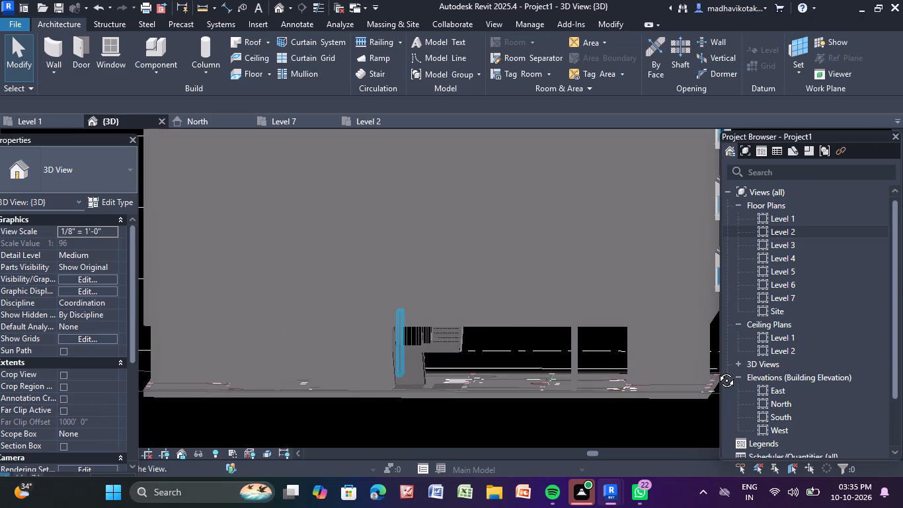
shift+middle_drag(717, 370, 715, 372)
click(384, 353)
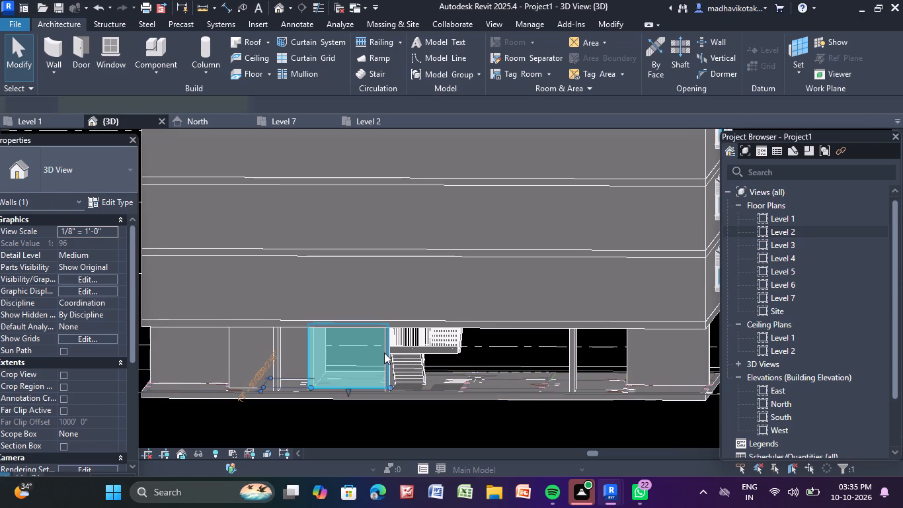
click(384, 353)
key(Delete)
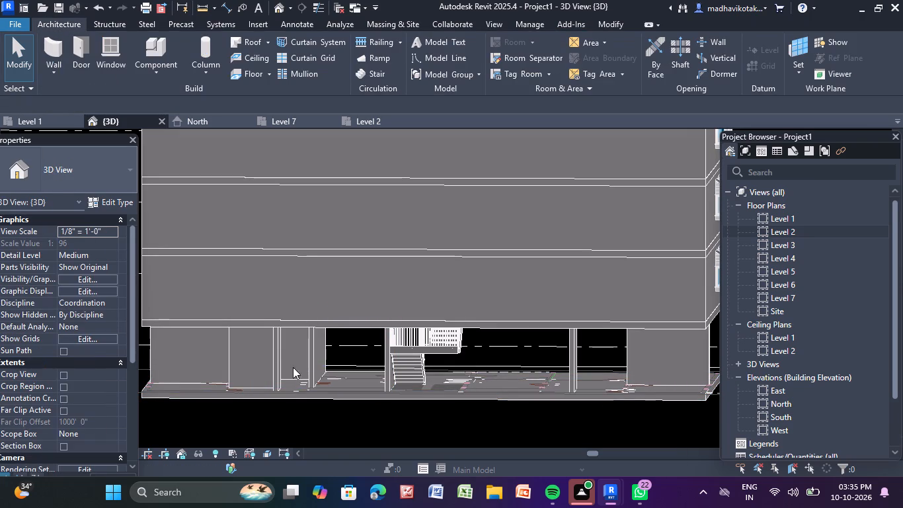
Delete the Level 1 cross partition standing one bay away from the staircase on the long side.
shift+middle_drag(319, 363, 312, 363)
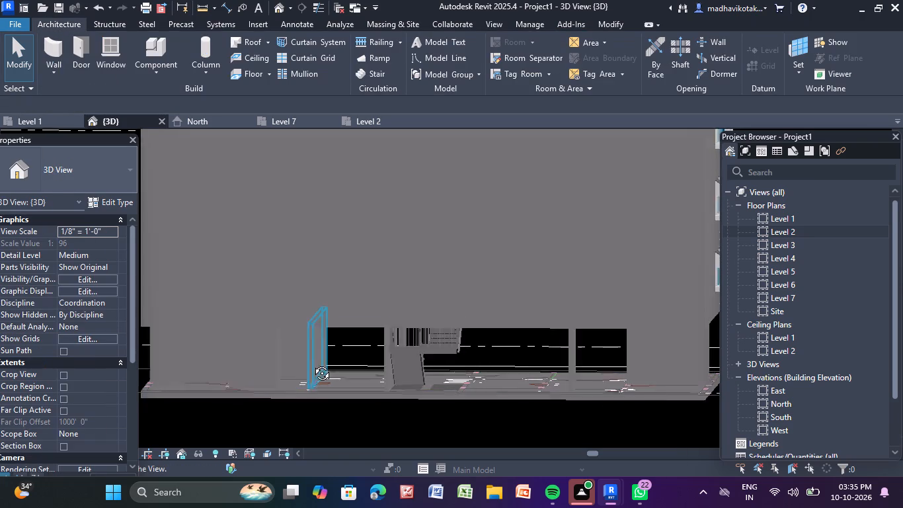
shift+middle_drag(312, 363, 267, 354)
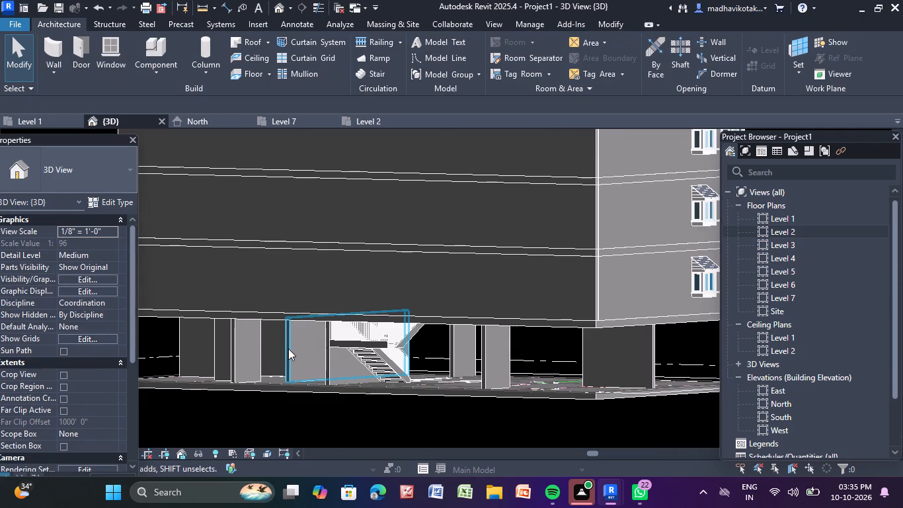
click(288, 349)
key(Delete)
click(288, 349)
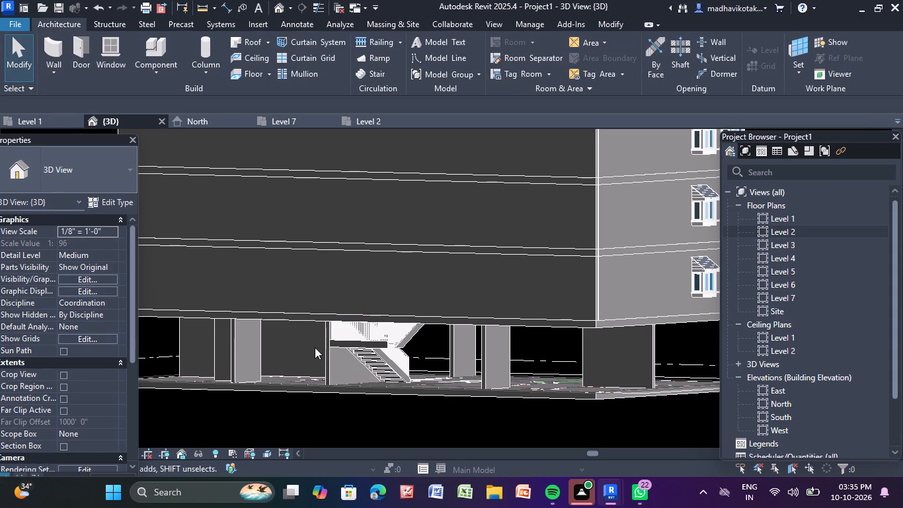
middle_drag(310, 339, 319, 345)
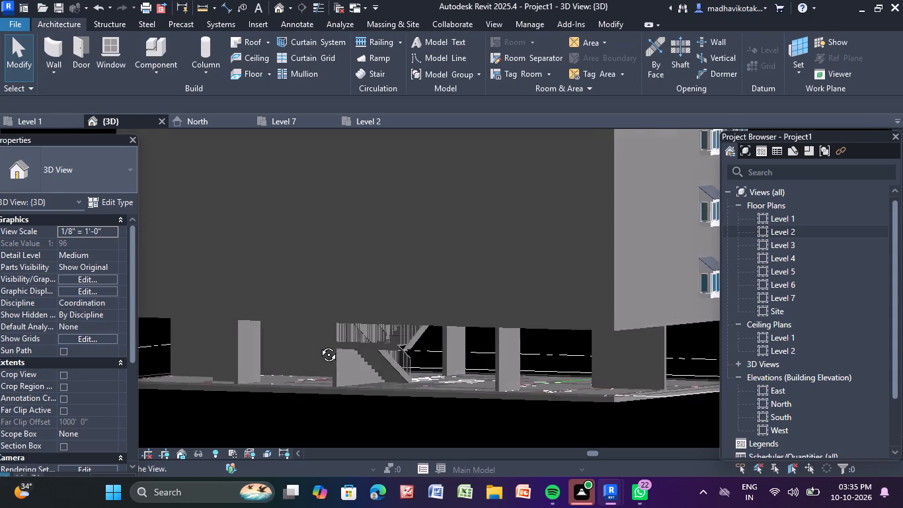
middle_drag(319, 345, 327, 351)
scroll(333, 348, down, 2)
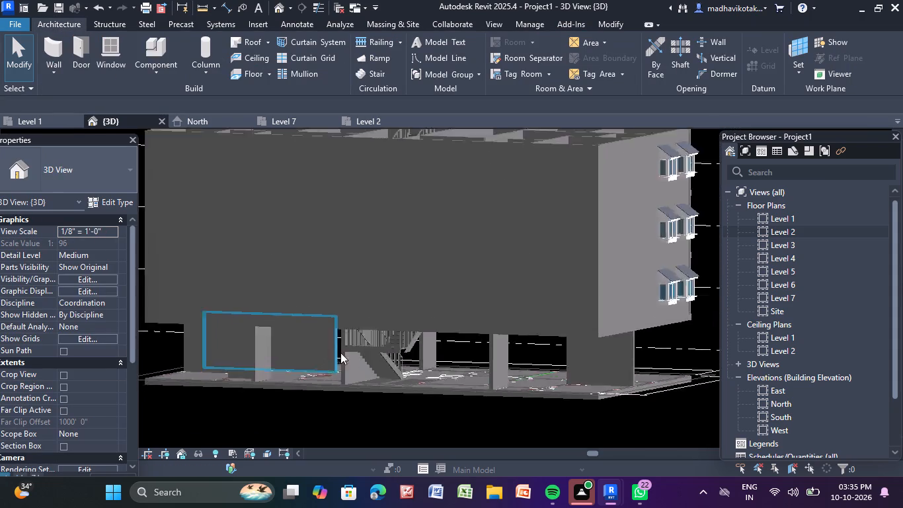
Delete the Level 1 partition walls clustered near the corner beneath the windowless short end.
scroll(340, 353, down, 2)
shift+middle_drag(484, 392, 214, 386)
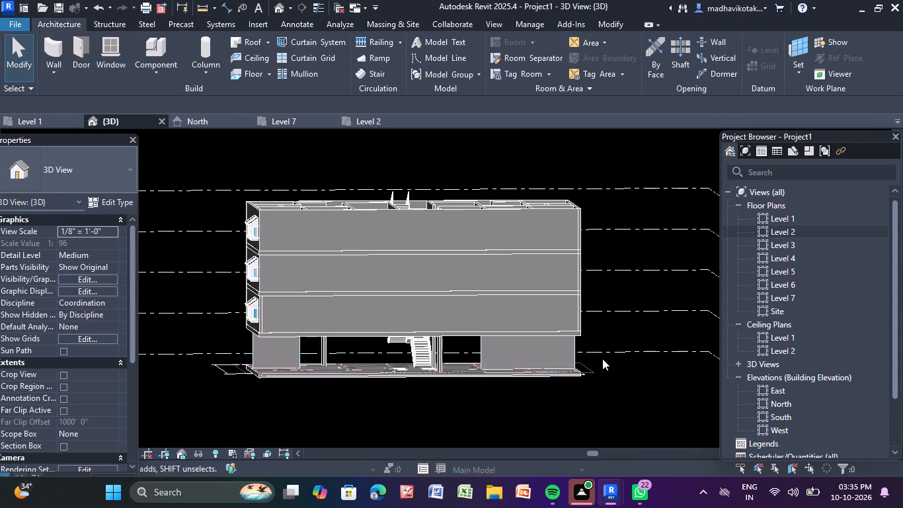
middle_drag(597, 355, 496, 384)
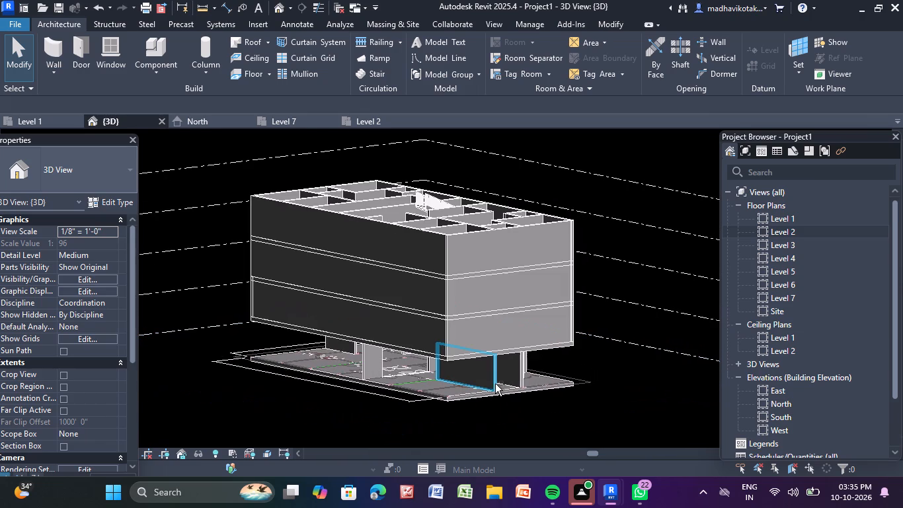
shift+click(492, 374)
key(Delete)
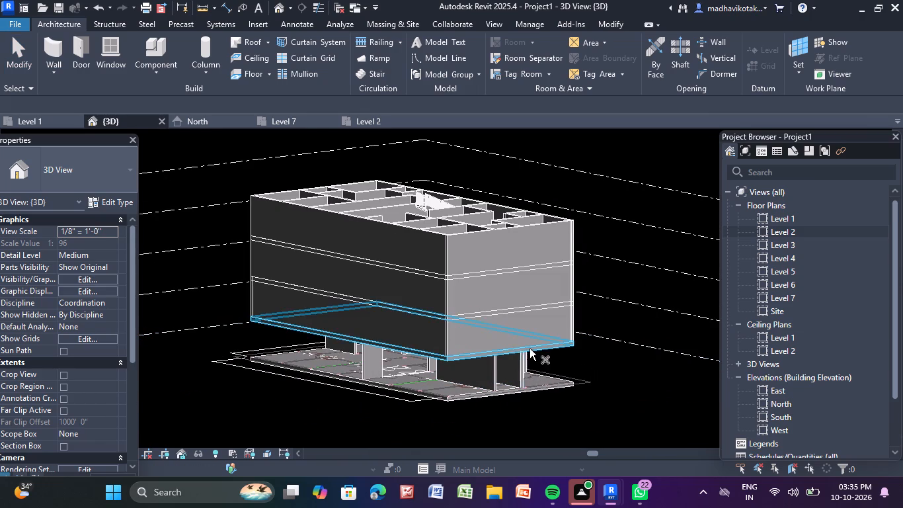
click(520, 364)
key(Delete)
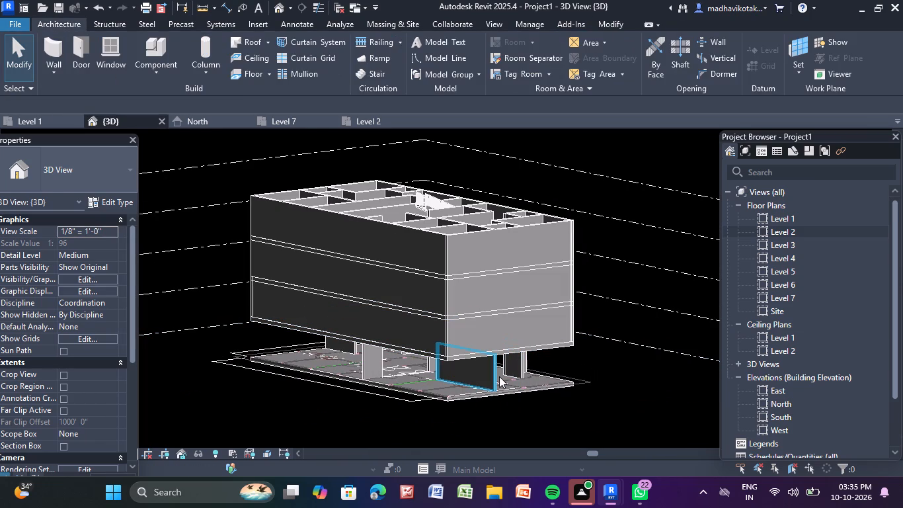
click(499, 376)
key(Delete)
double_click(499, 376)
drag(505, 376, 513, 371)
click(520, 369)
drag(526, 367, 535, 386)
scroll(535, 386, down, 1)
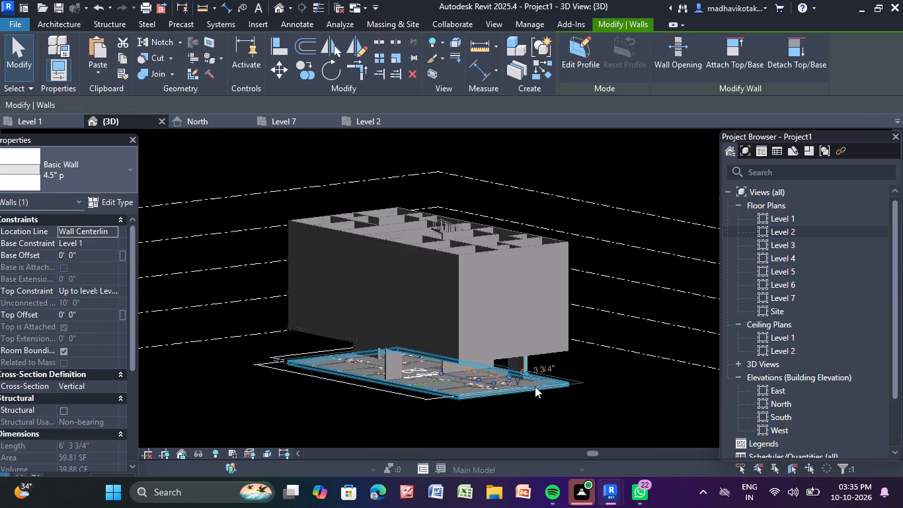
scroll(535, 386, up, 3)
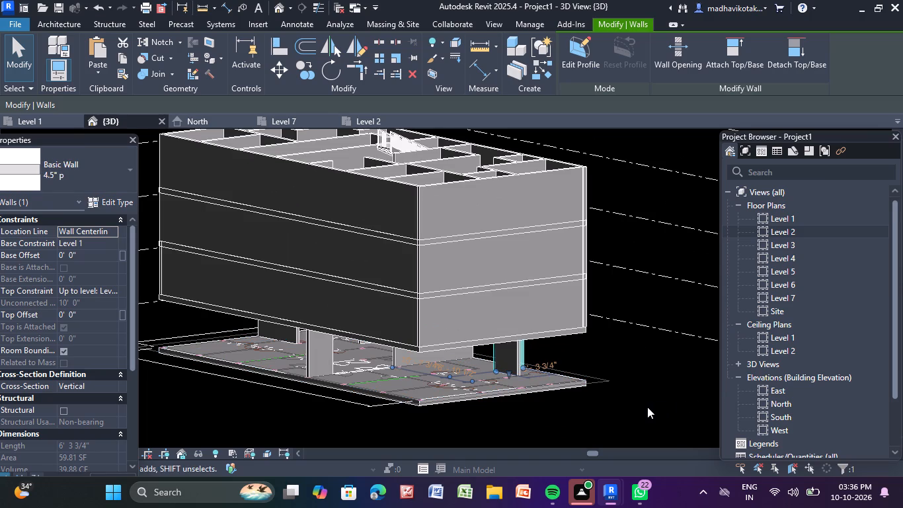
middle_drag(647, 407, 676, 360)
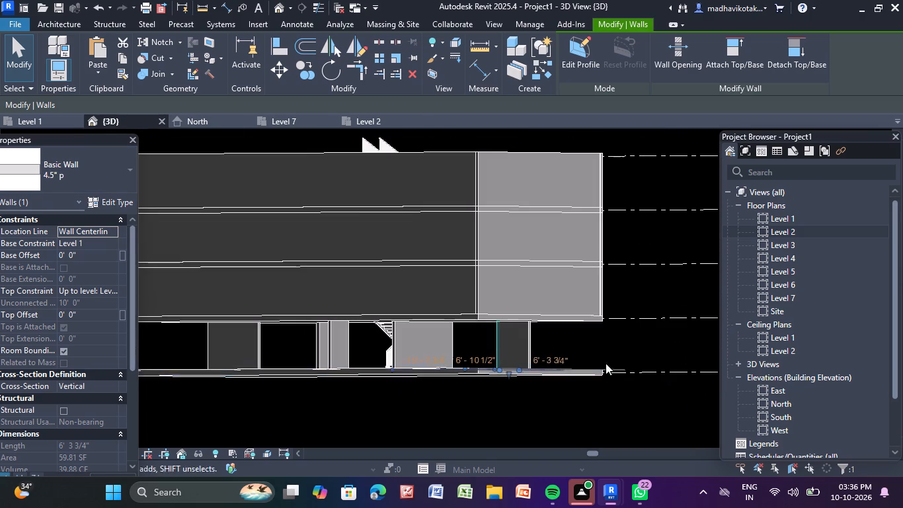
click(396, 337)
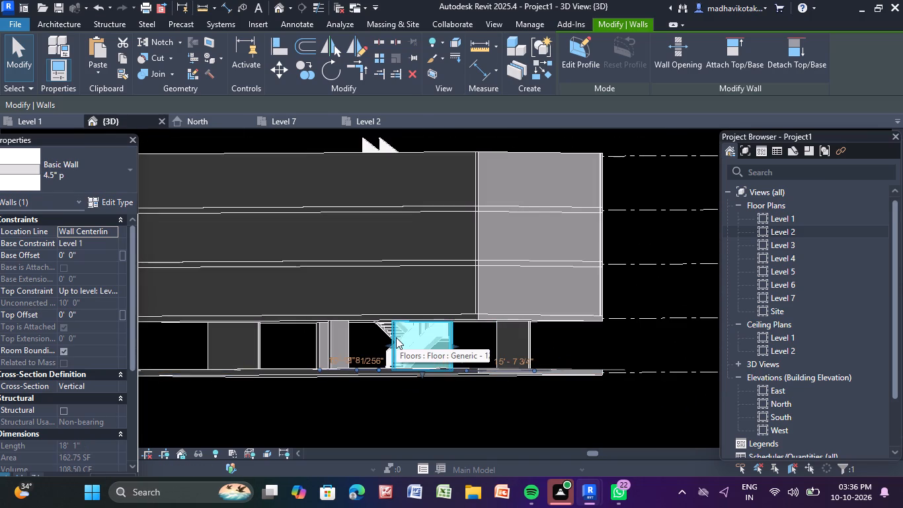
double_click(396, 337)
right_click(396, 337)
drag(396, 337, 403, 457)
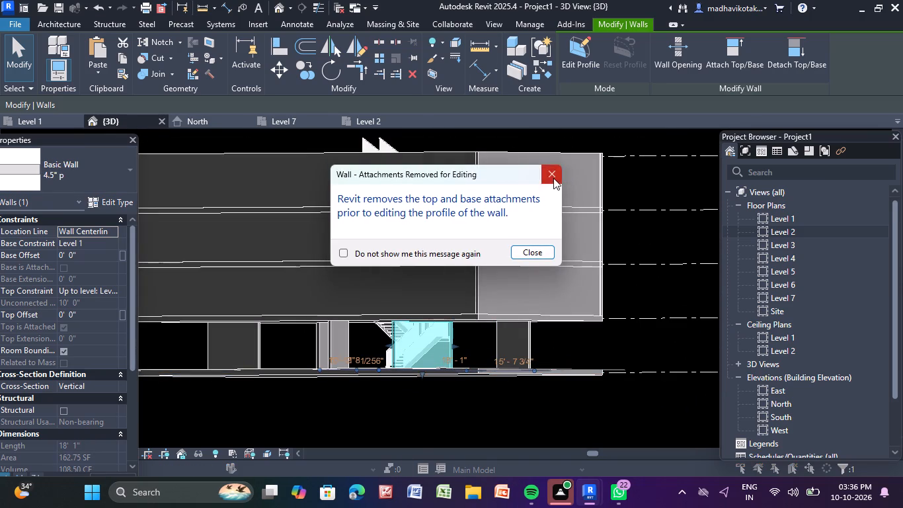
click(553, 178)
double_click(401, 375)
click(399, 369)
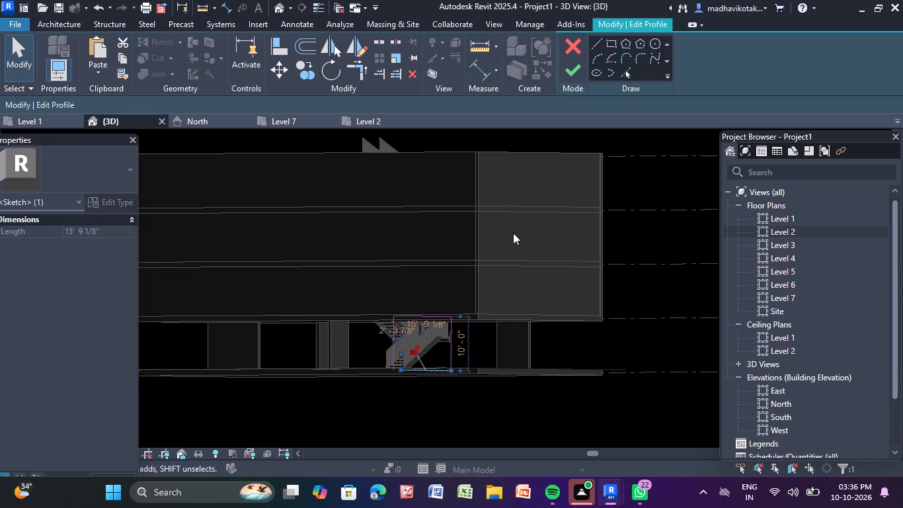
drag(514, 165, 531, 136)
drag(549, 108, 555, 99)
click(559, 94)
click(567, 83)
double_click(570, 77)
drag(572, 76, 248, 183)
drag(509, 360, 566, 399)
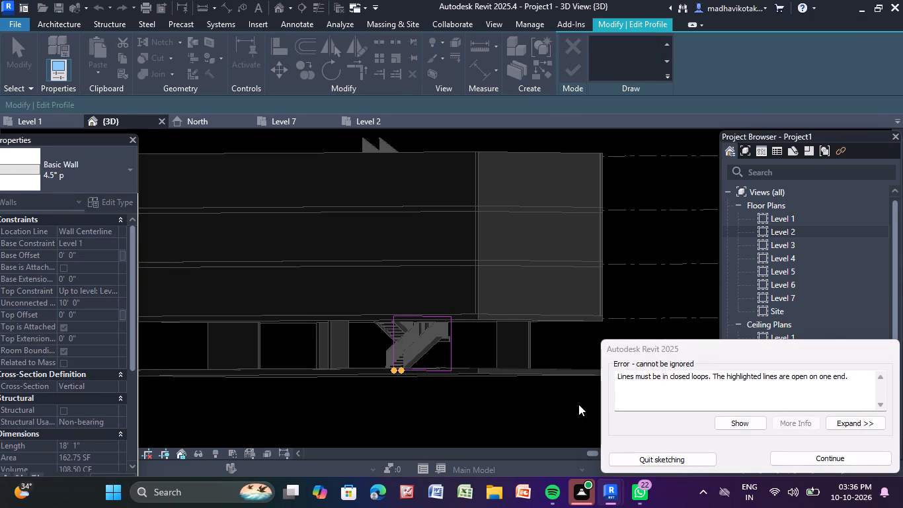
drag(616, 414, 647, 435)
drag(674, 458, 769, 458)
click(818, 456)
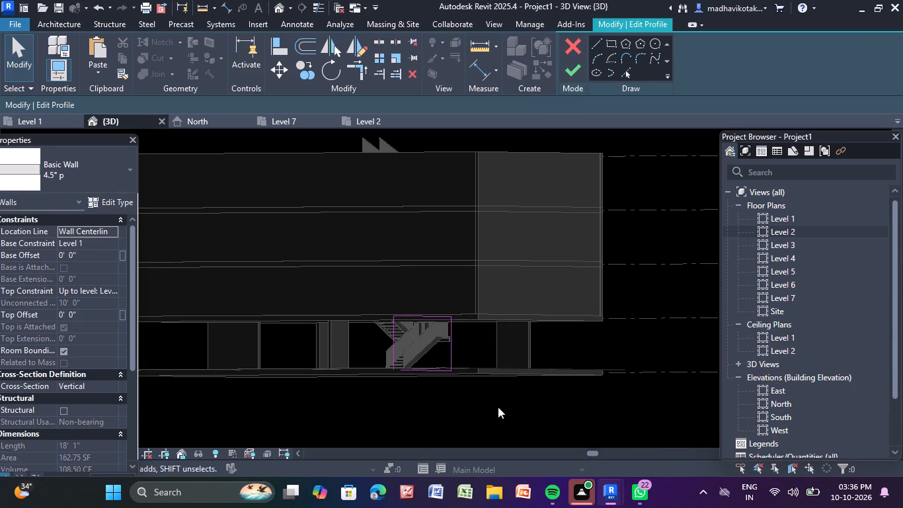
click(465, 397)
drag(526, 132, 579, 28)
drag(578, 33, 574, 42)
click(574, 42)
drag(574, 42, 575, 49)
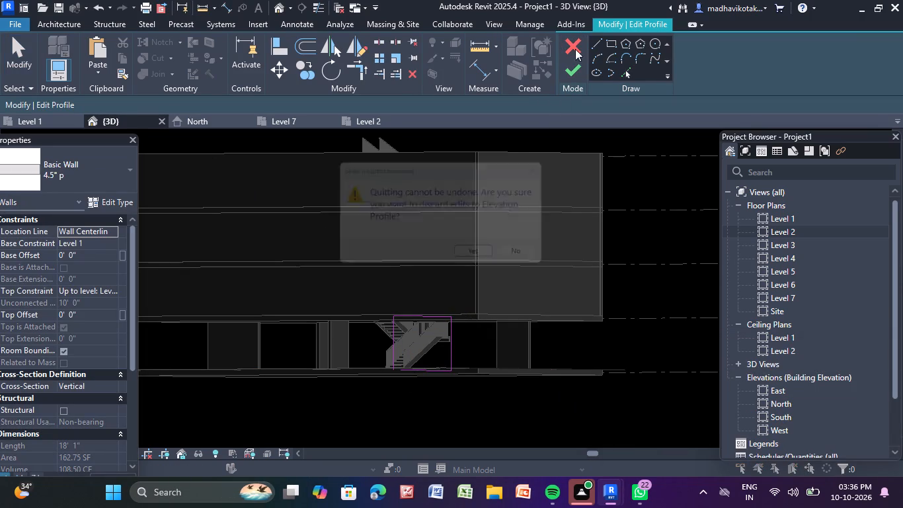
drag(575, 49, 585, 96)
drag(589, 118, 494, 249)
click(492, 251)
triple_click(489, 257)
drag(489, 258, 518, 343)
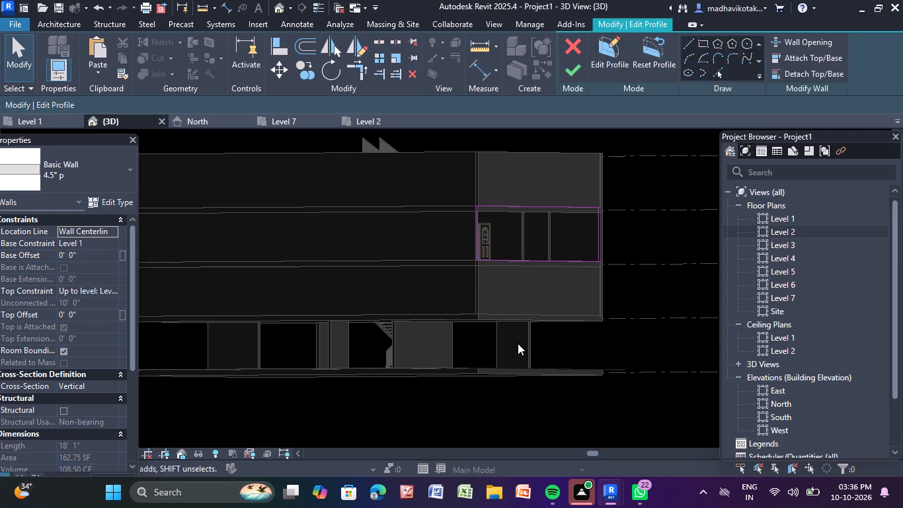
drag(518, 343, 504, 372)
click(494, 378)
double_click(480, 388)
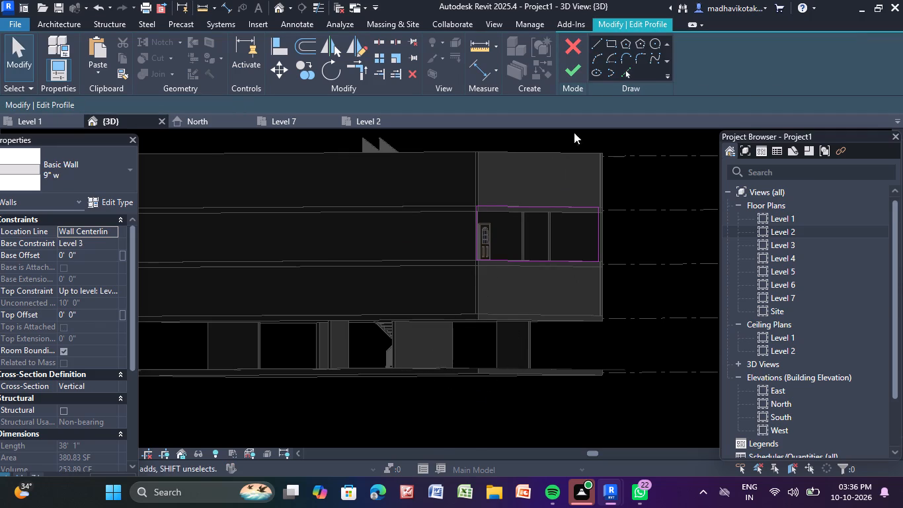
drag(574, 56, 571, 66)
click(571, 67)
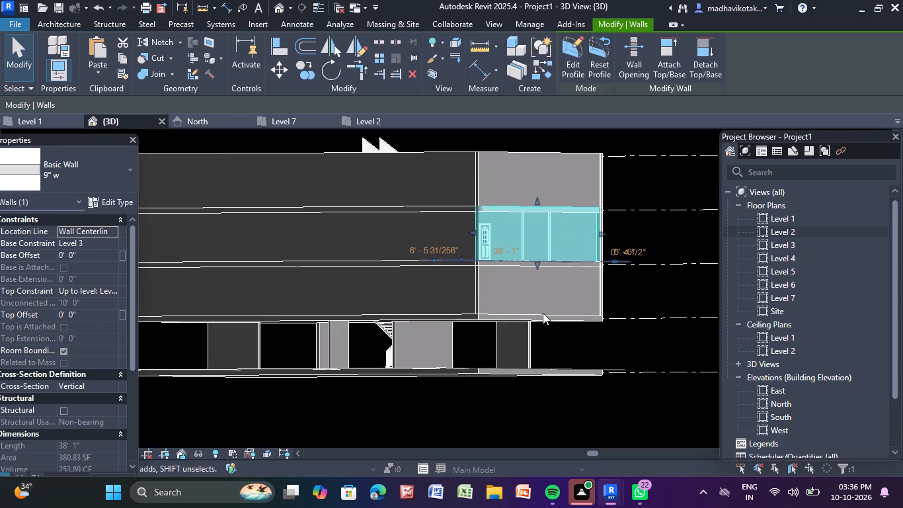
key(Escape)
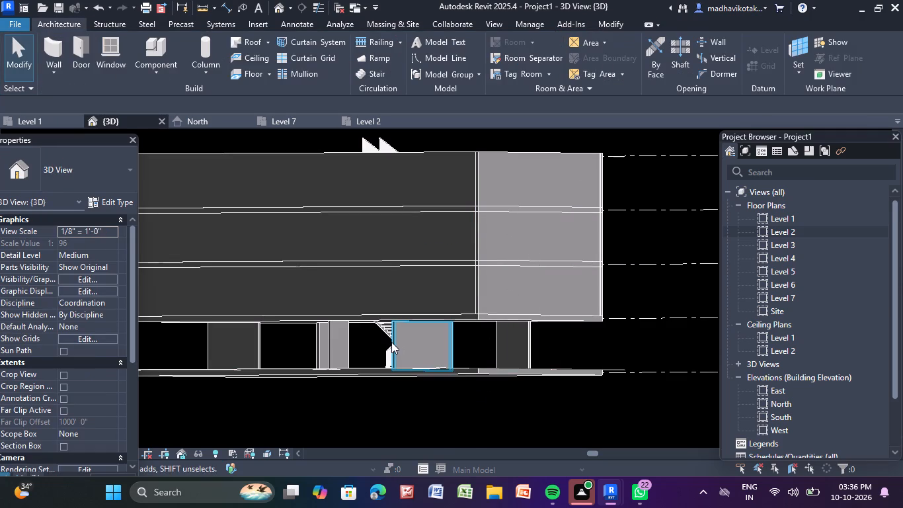
Delete the Level 1 4.5" wall that hides the staircase, seen from the windowless end.
click(393, 342)
key(Delete)
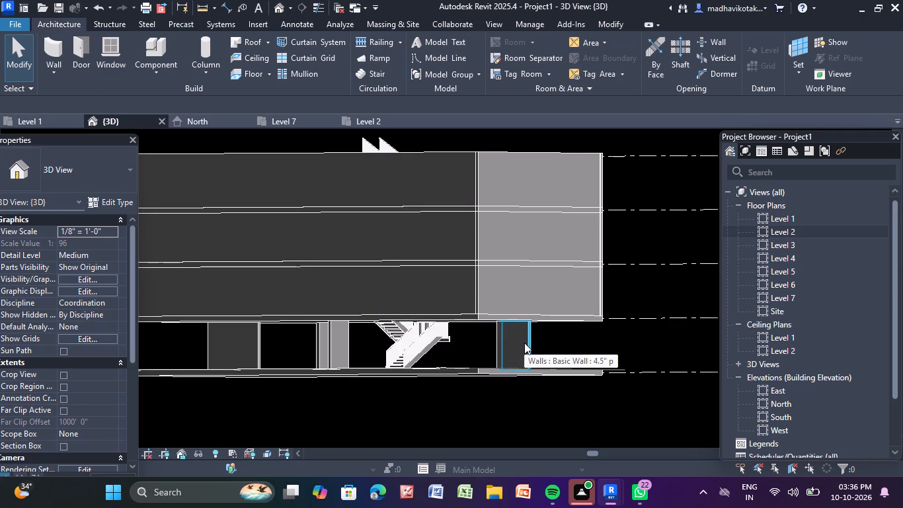
Examine the ground storey from all around the building for remaining walls and places needing support.
shift+middle_drag(521, 347, 667, 342)
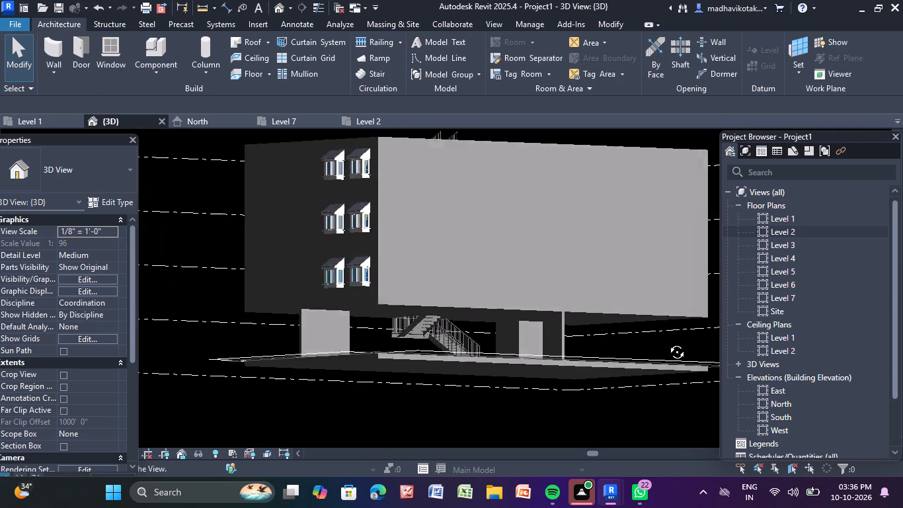
shift+middle_drag(667, 342, 732, 372)
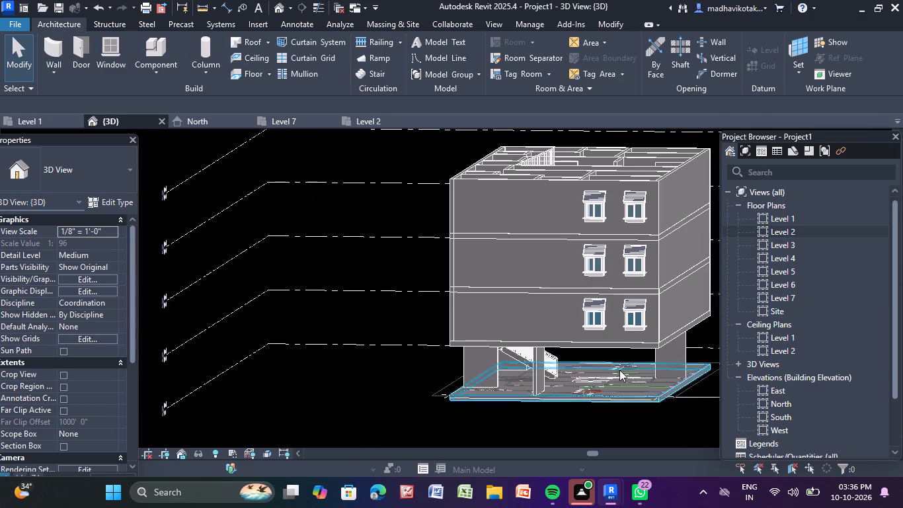
shift+middle_drag(600, 429, 615, 424)
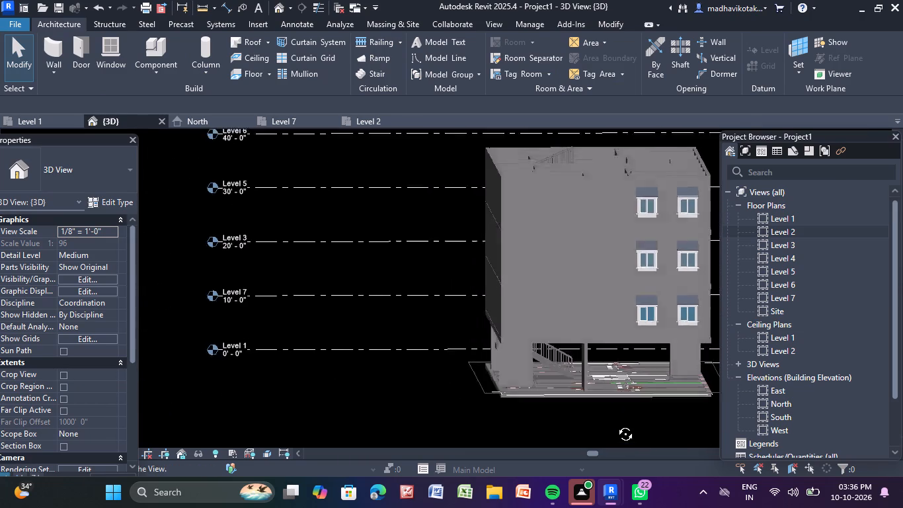
shift+middle_drag(615, 424, 606, 409)
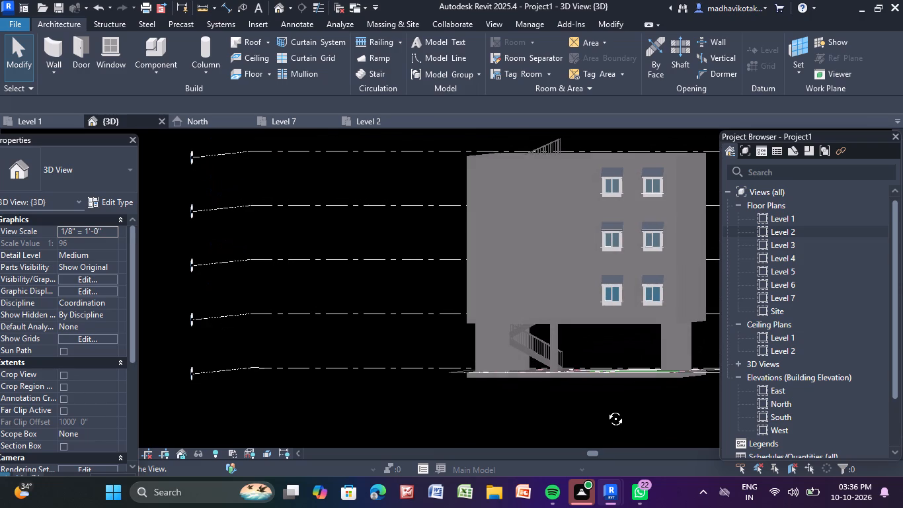
shift+middle_drag(606, 409, 615, 433)
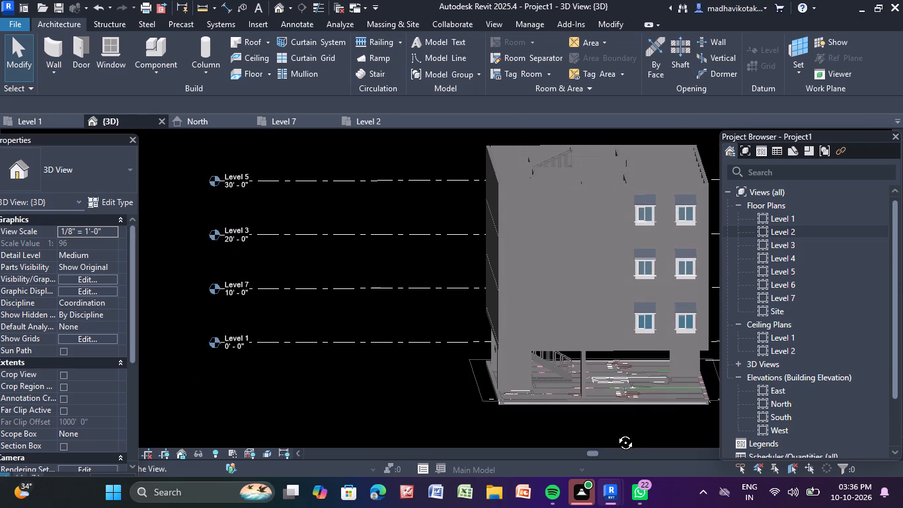
shift+middle_drag(615, 433, 615, 411)
middle_drag(601, 393, 598, 383)
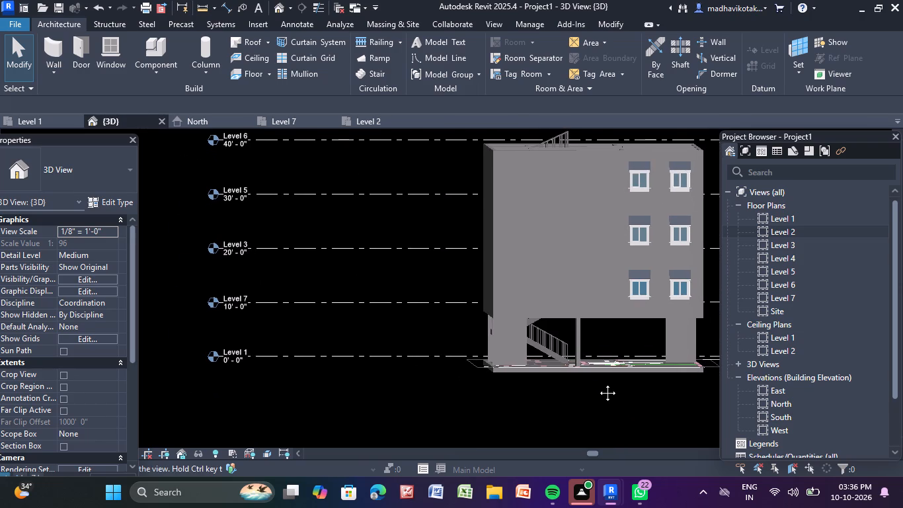
middle_drag(598, 383, 594, 384)
middle_drag(603, 264, 451, 303)
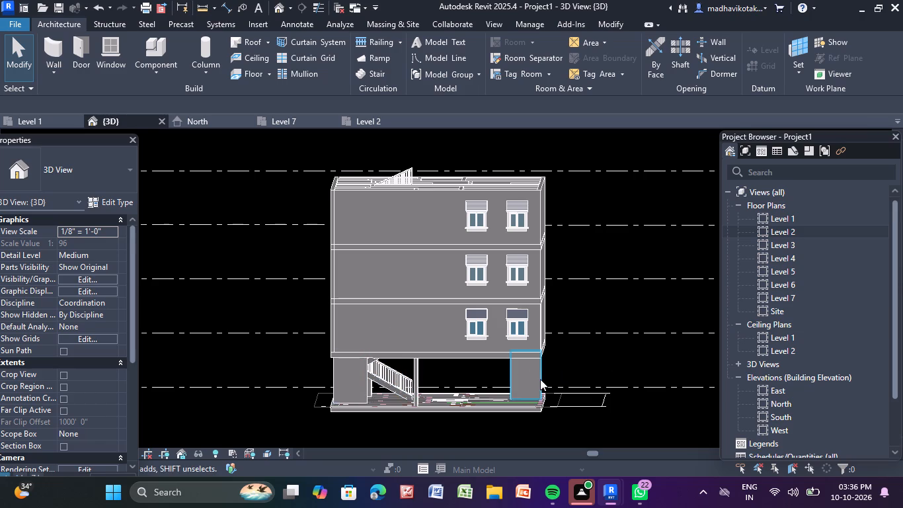
shift+middle_drag(573, 361, 457, 384)
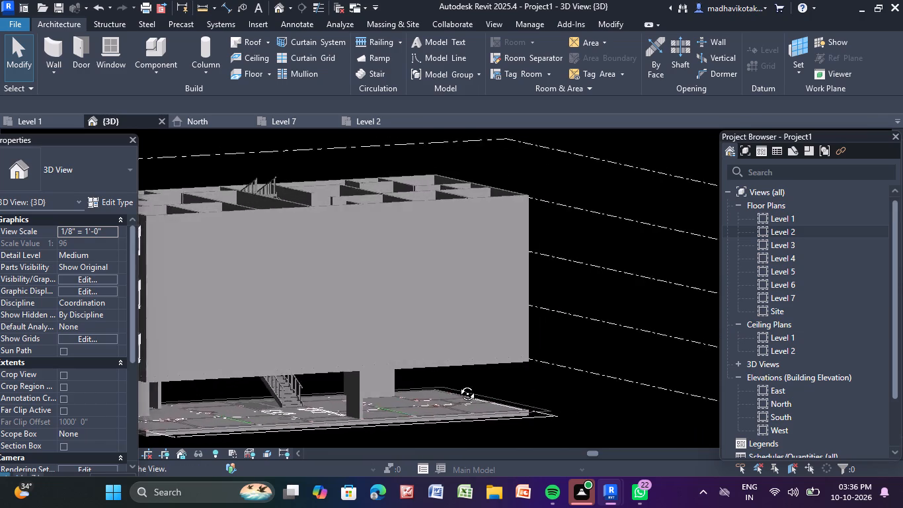
shift+middle_drag(457, 384, 459, 388)
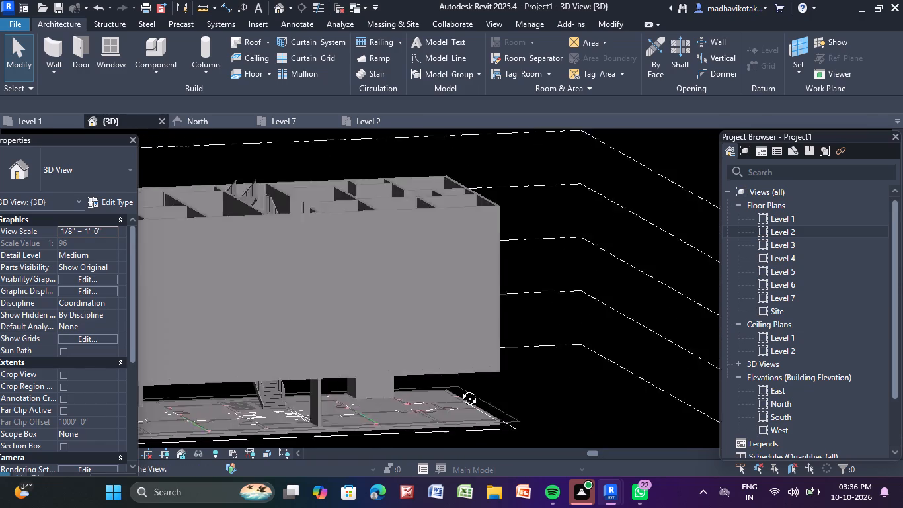
shift+middle_drag(459, 388, 578, 343)
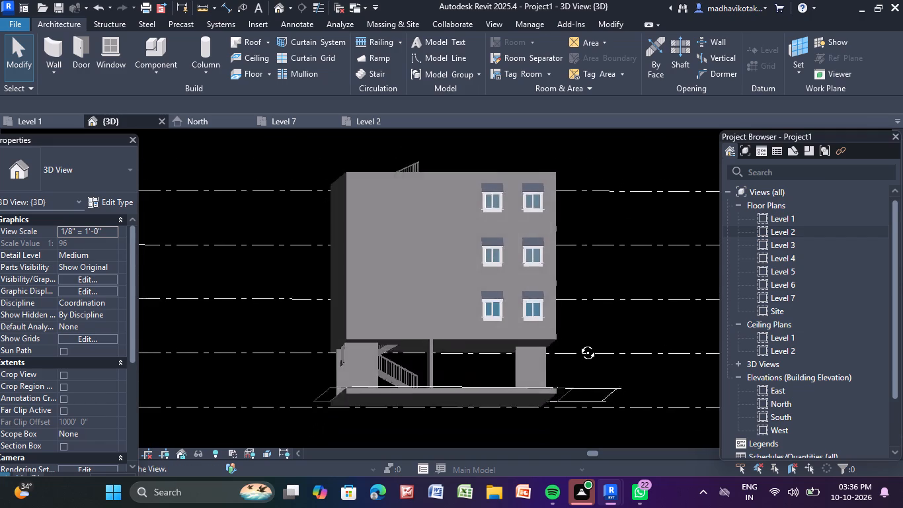
shift+middle_drag(578, 343, 555, 376)
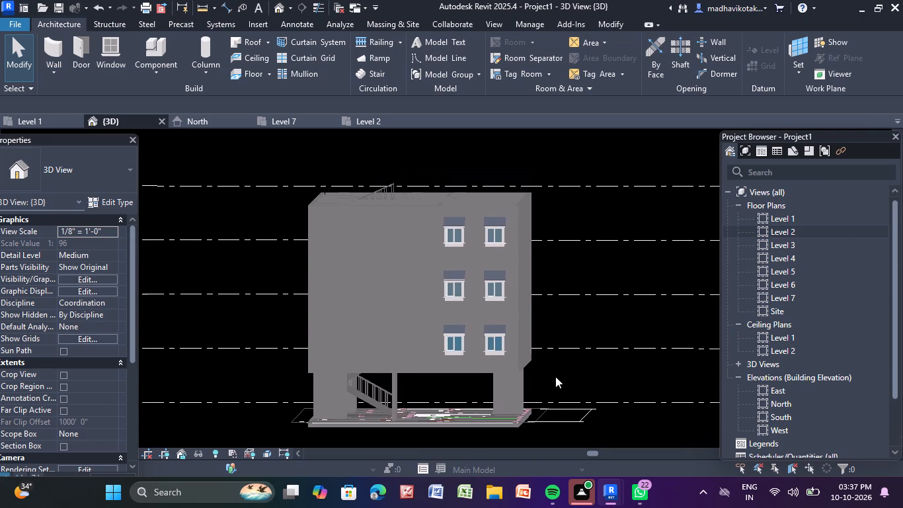
Place a 24" x 24" rectangular architectural column from Level 1 to Level 2 beside the staircase at the windowed short end.
click(210, 73)
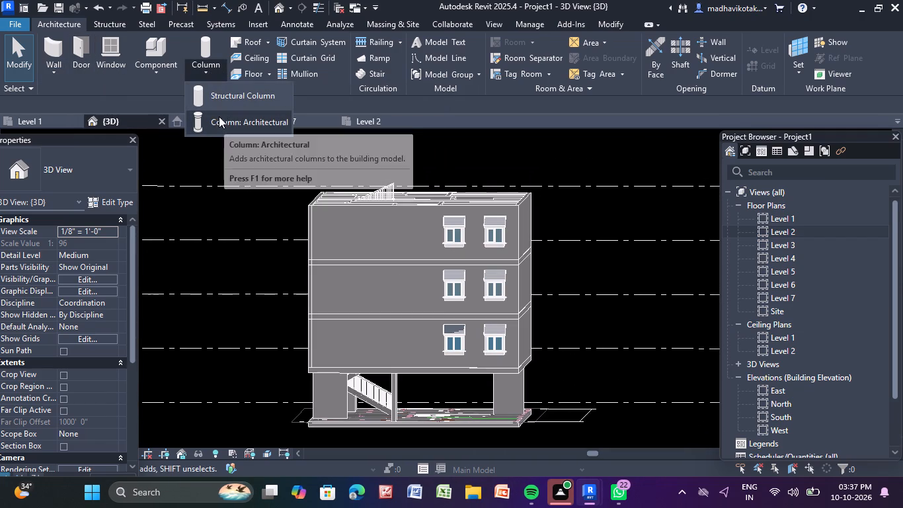
click(218, 120)
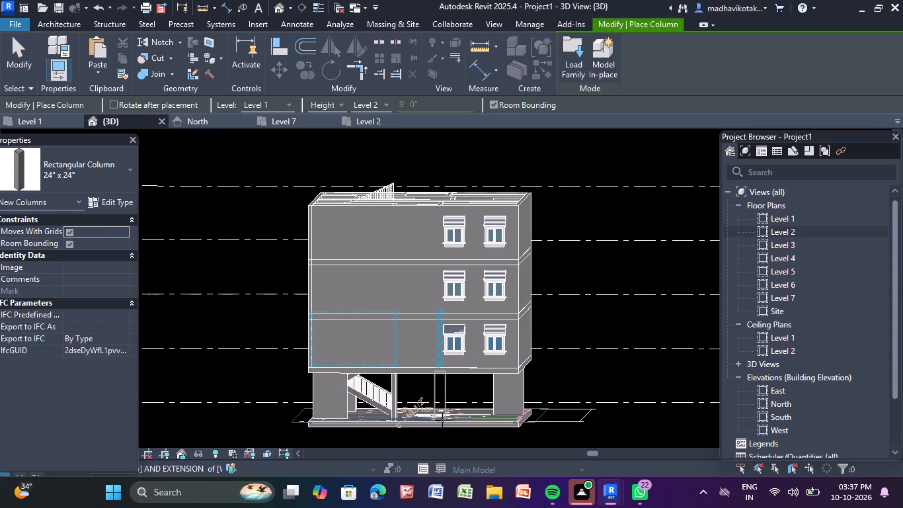
scroll(442, 420, up, 3)
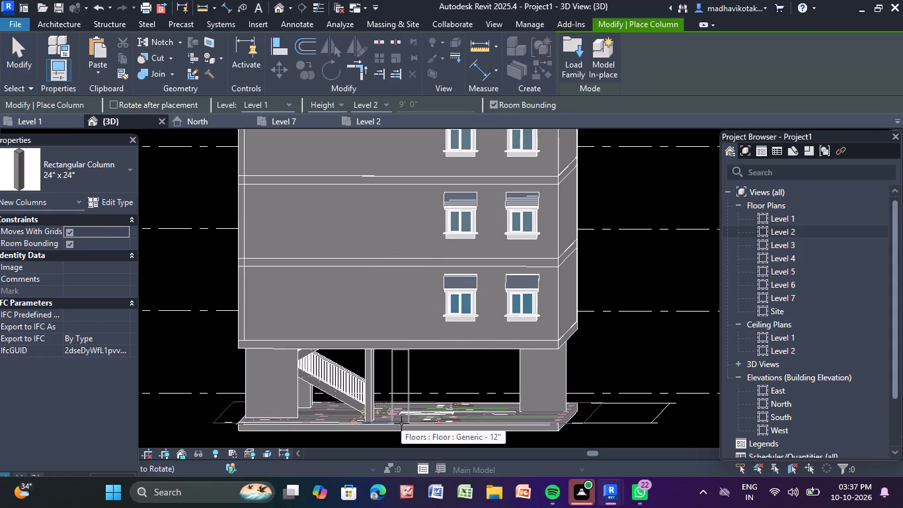
click(401, 423)
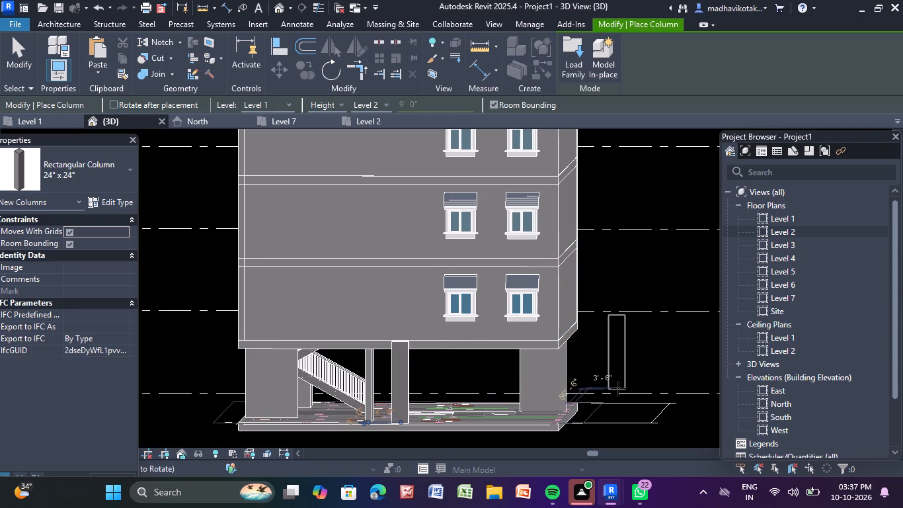
key(Escape)
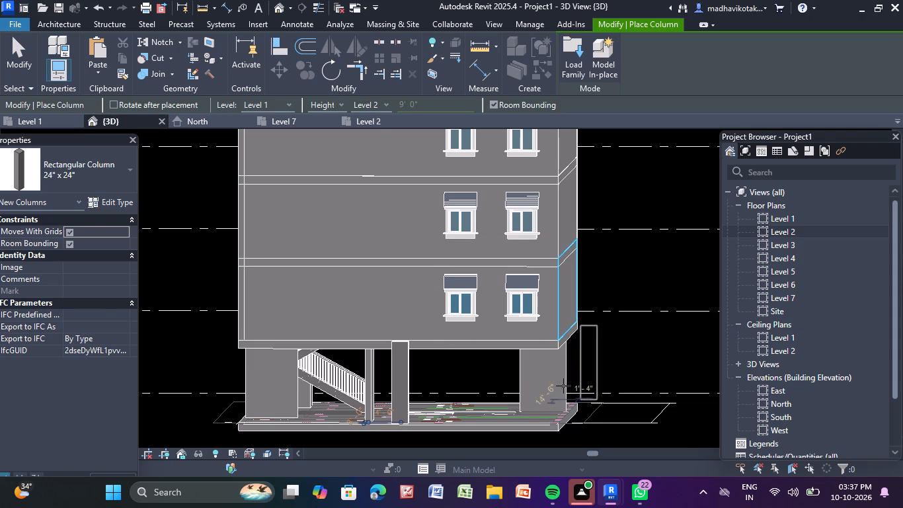
key(Escape)
Delete the Level 1 wall under the windows, at the corner of the windowed end farthest from the staircase.
click(563, 378)
key(Delete)
click(500, 388)
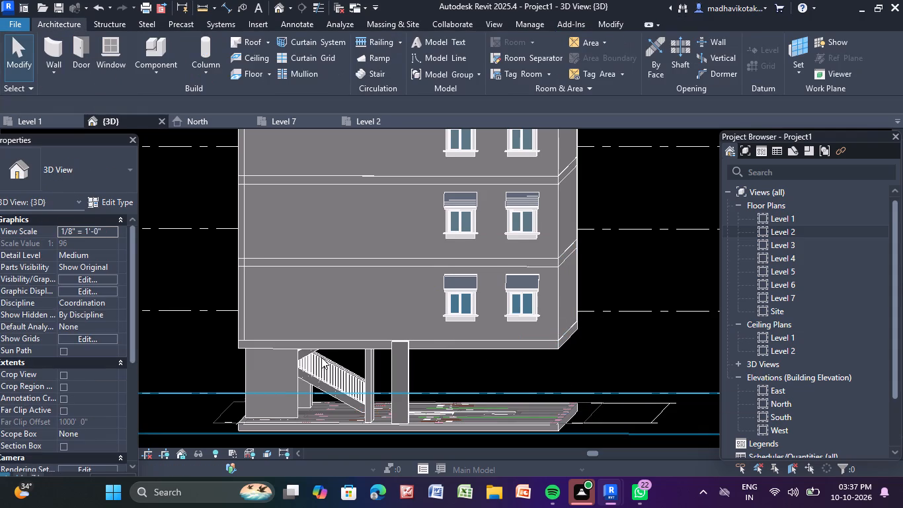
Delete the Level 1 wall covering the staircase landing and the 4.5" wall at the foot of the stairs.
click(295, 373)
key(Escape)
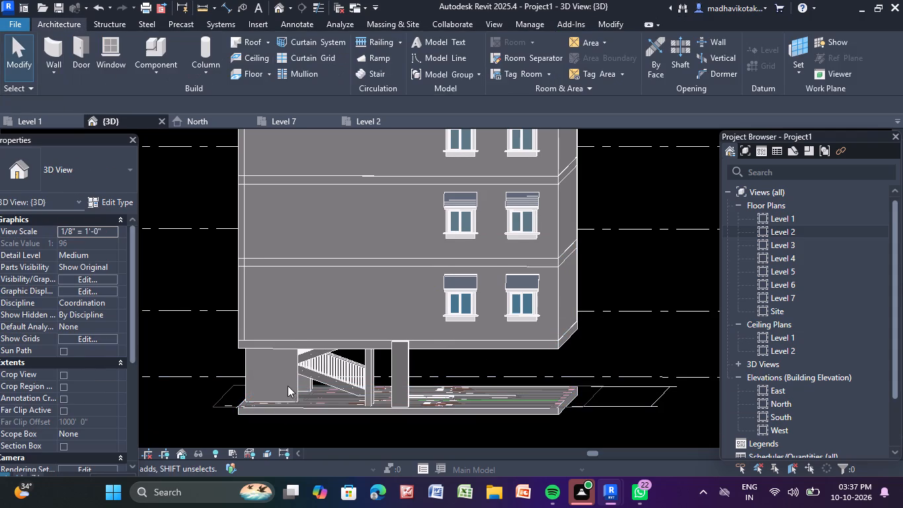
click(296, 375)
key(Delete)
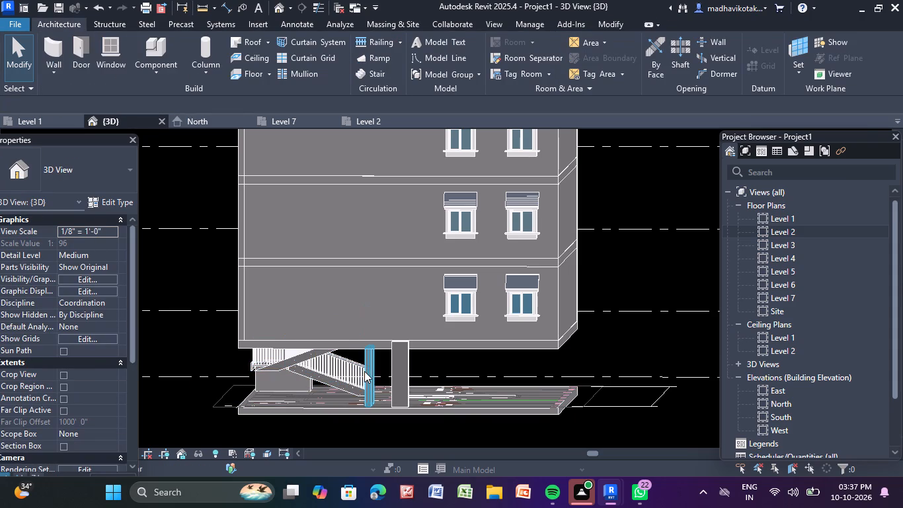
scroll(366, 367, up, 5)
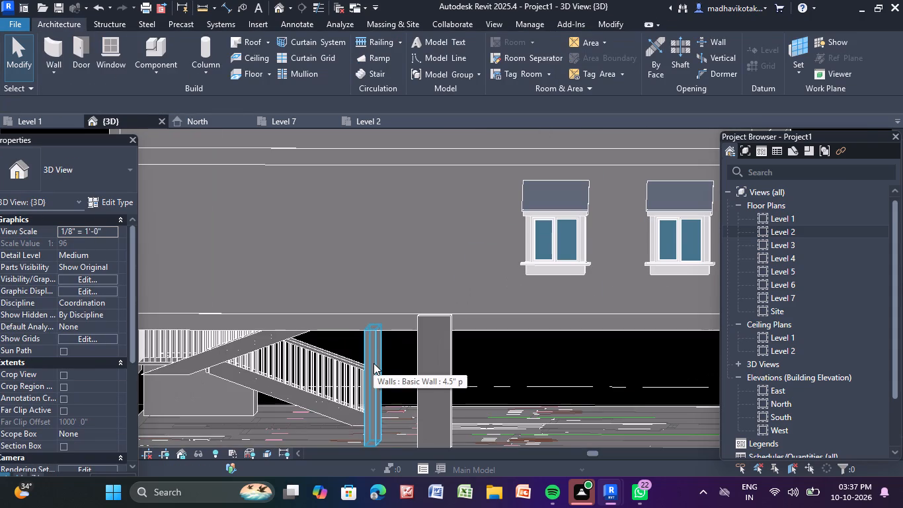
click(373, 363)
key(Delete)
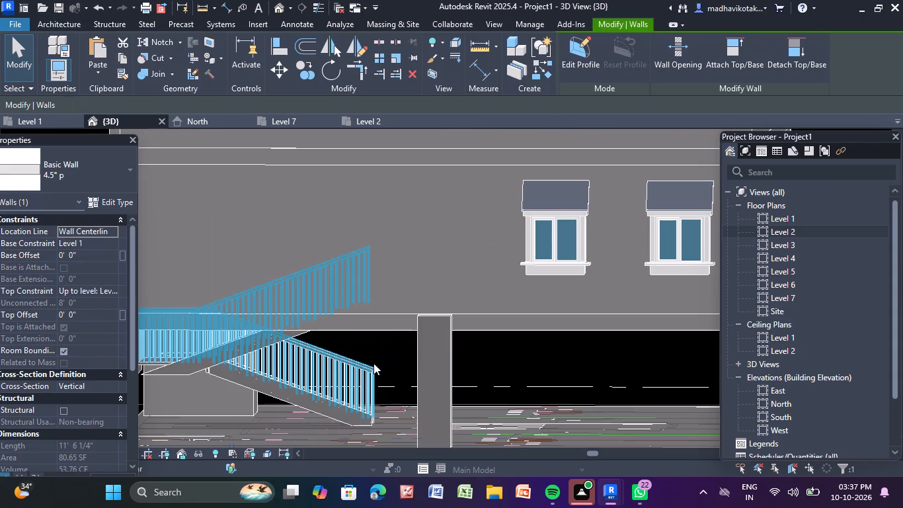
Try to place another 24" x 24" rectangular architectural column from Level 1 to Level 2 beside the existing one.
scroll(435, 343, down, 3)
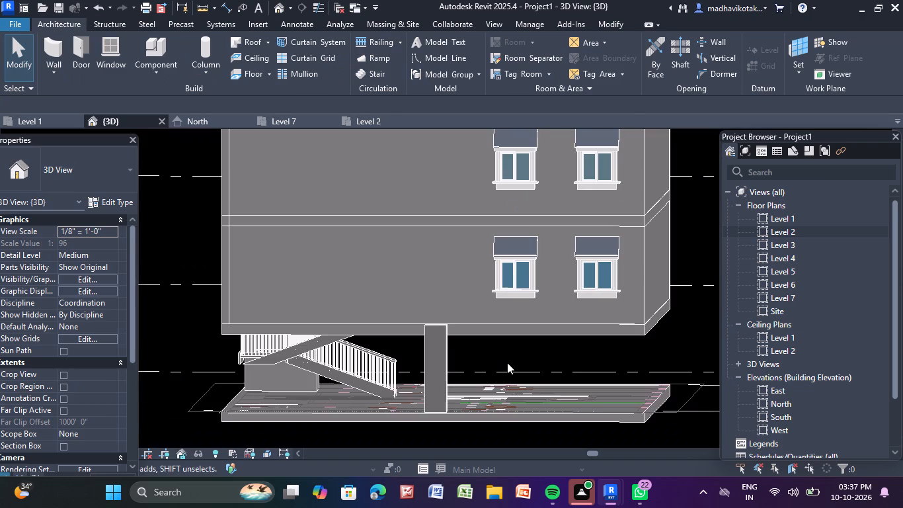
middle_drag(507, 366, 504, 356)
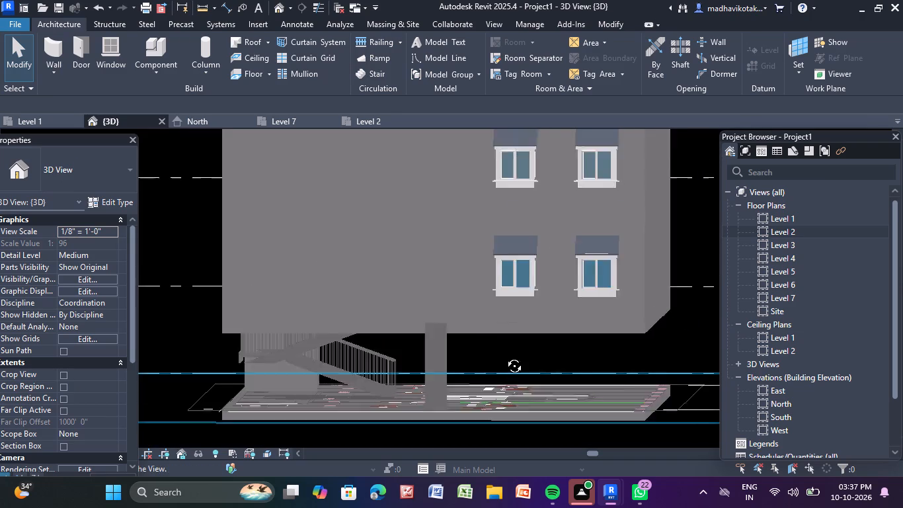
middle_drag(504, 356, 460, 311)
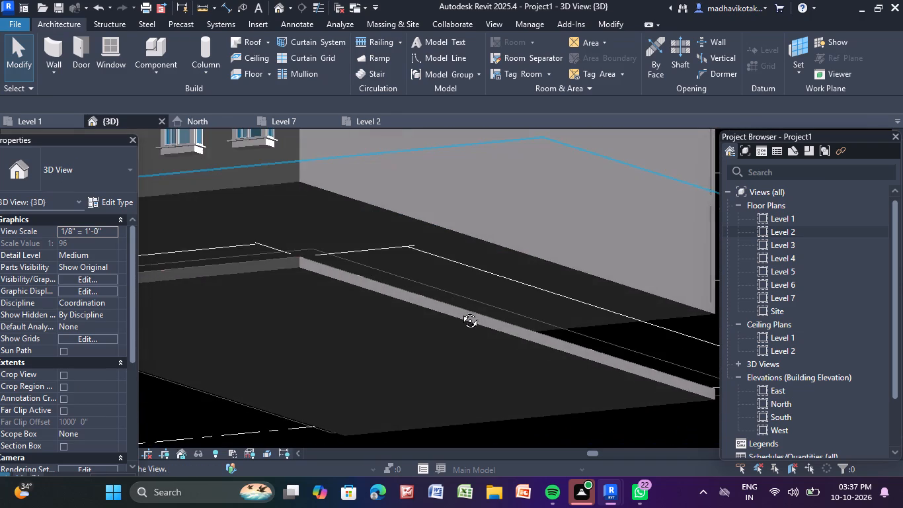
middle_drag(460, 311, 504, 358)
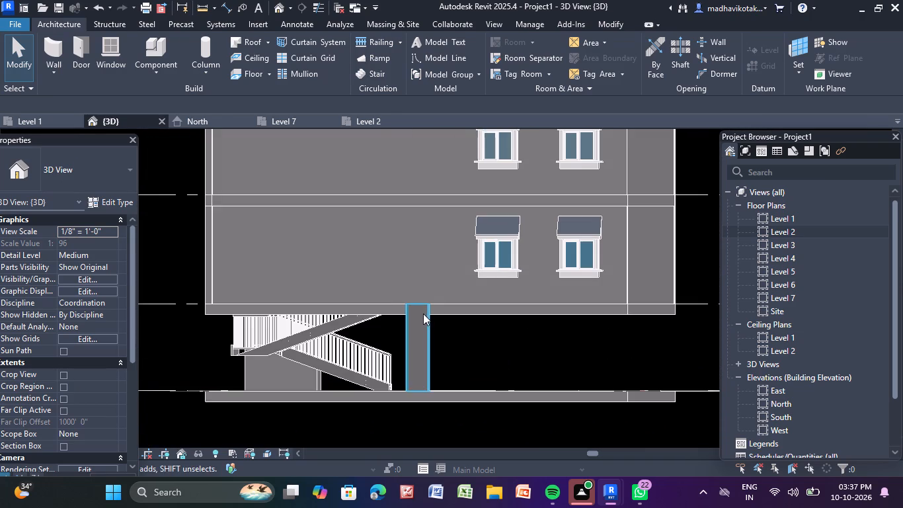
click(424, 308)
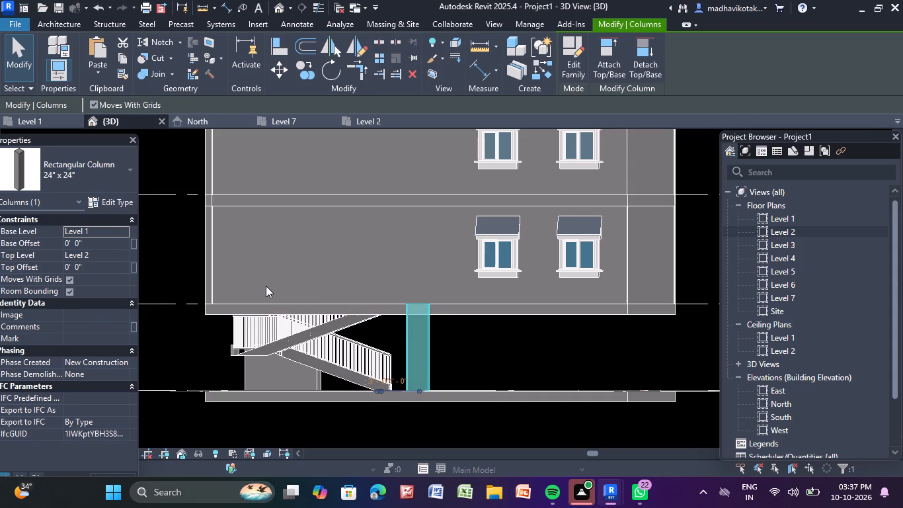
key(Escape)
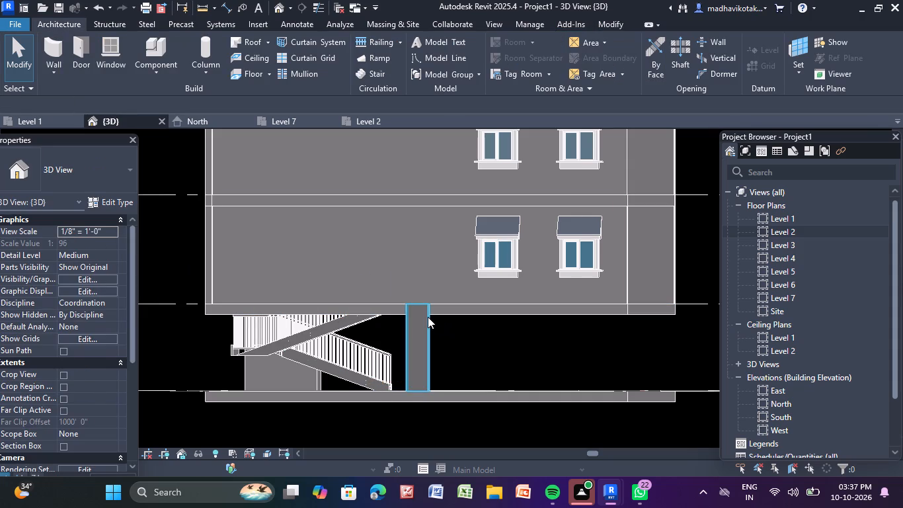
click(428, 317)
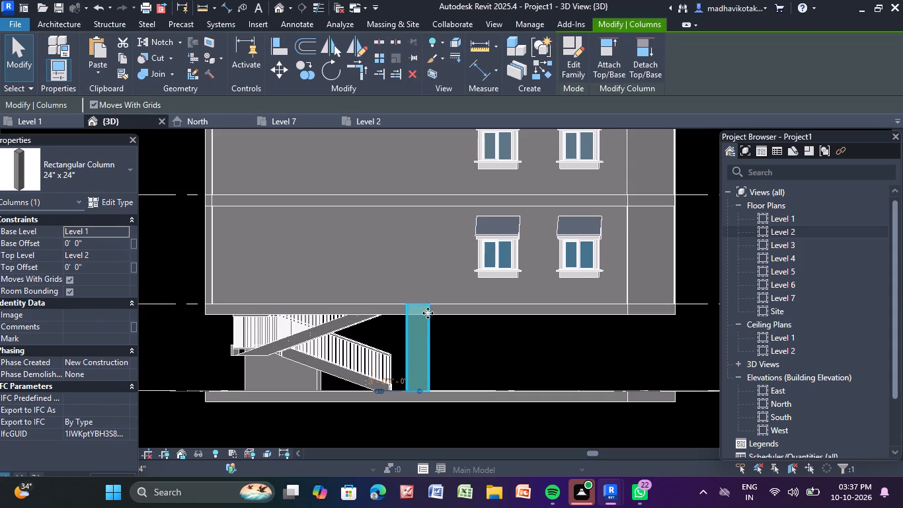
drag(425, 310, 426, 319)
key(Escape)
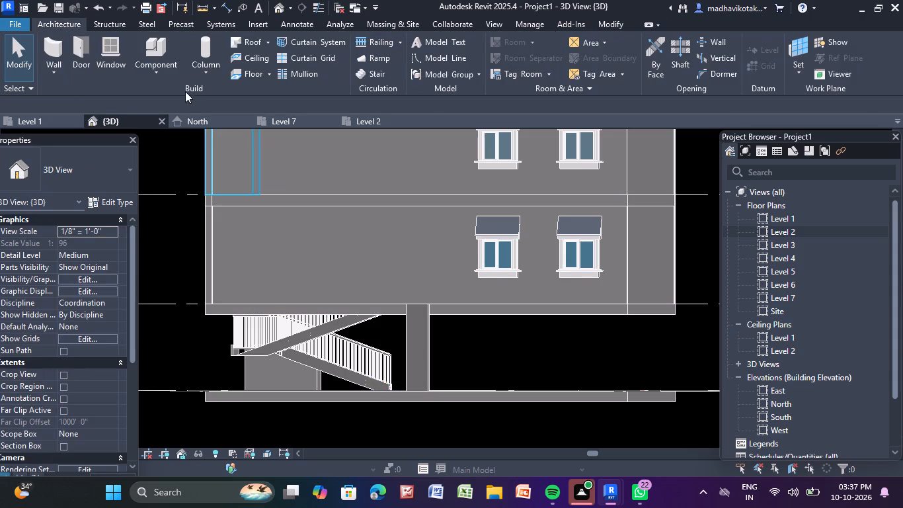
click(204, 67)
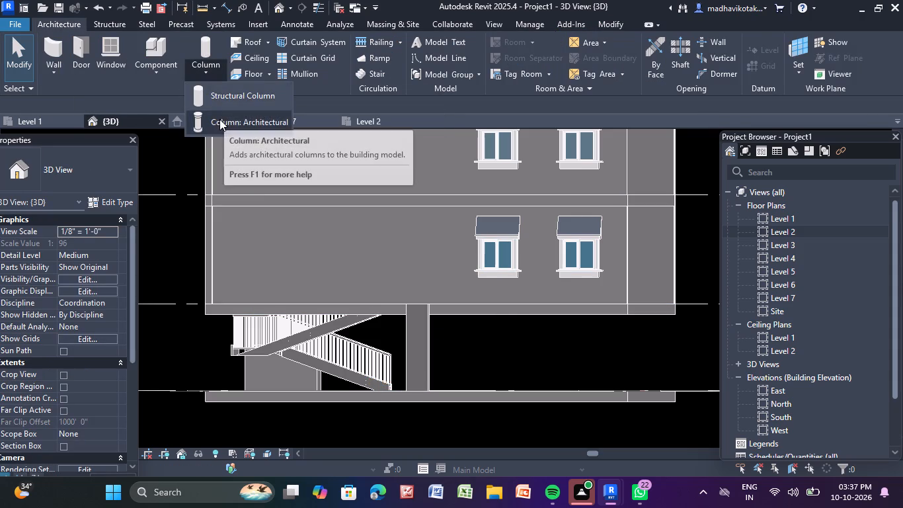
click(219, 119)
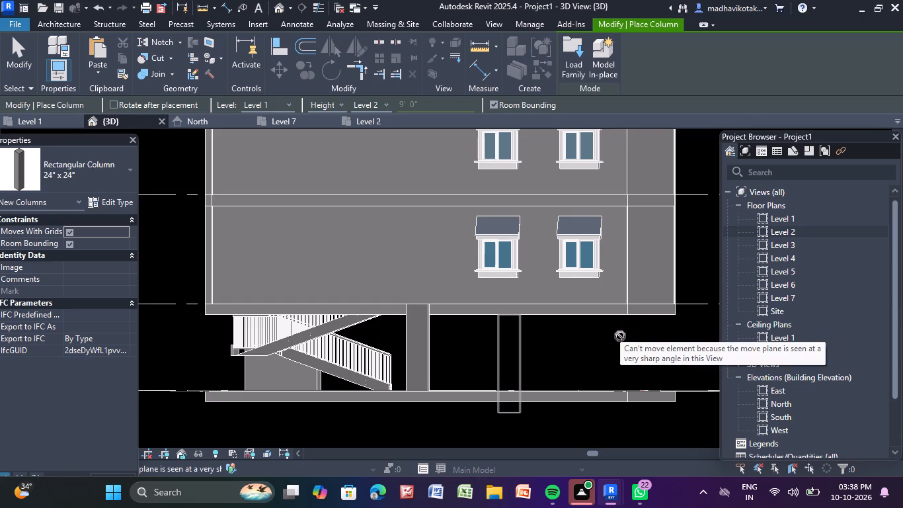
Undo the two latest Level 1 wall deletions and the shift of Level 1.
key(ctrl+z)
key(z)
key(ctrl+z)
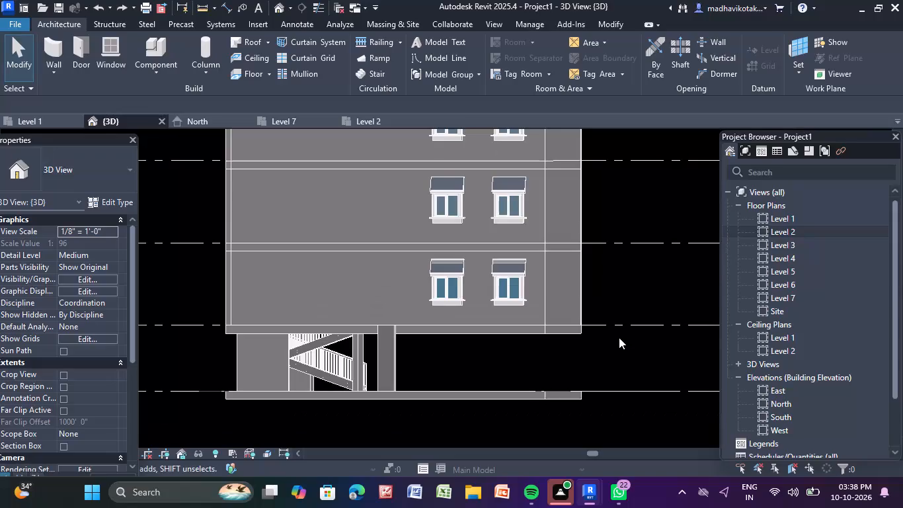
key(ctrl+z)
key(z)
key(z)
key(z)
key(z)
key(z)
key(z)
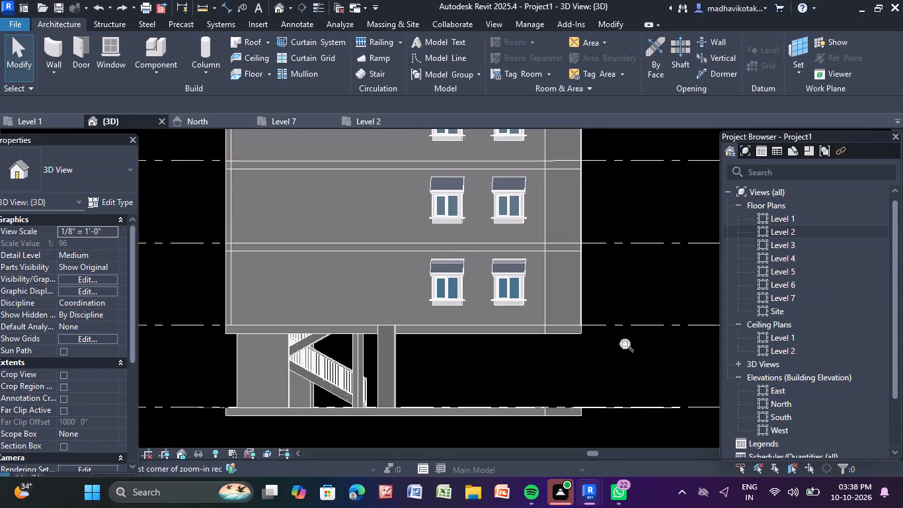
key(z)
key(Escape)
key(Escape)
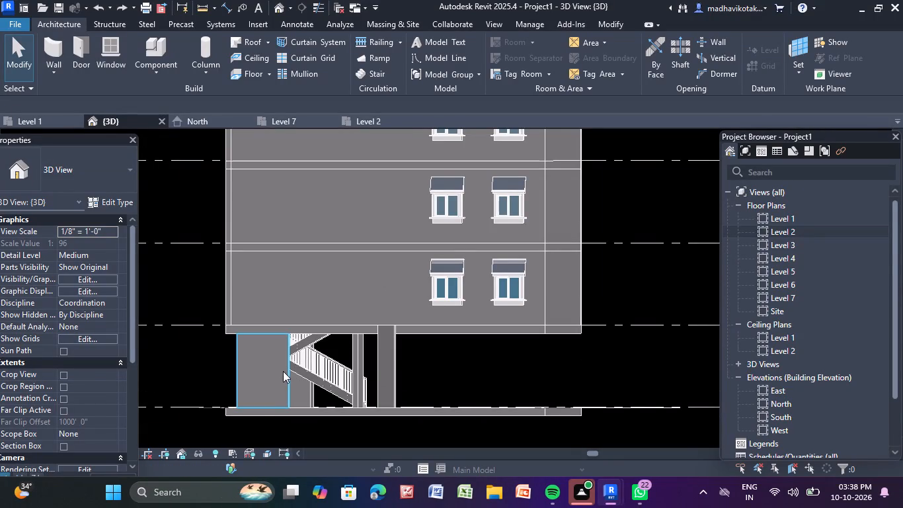
Delete the Level 1 wall covering the staircase landing.
click(285, 378)
key(Delete)
Move the Level 1 to Level 2 staircase sideways toward the windowed side, so its lower flight extends past the 24" x 24" column.
drag(300, 376, 346, 371)
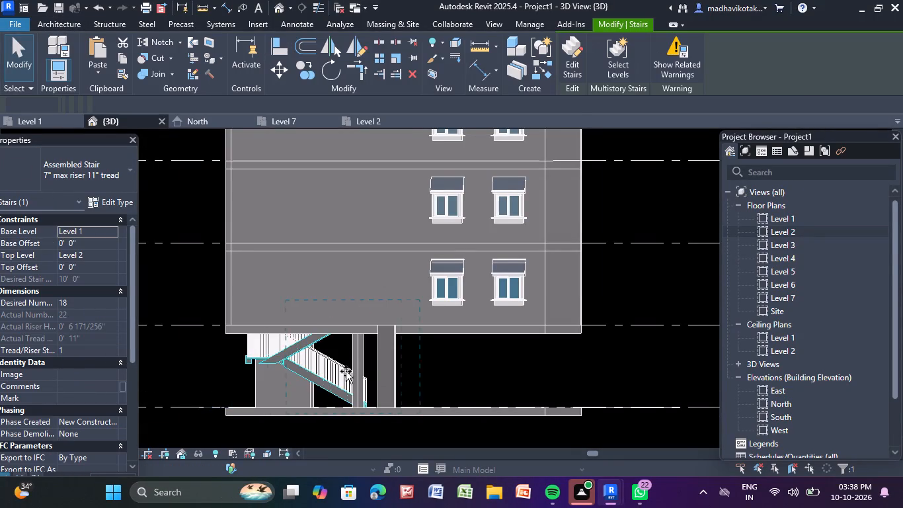
drag(346, 371, 372, 372)
drag(437, 356, 512, 353)
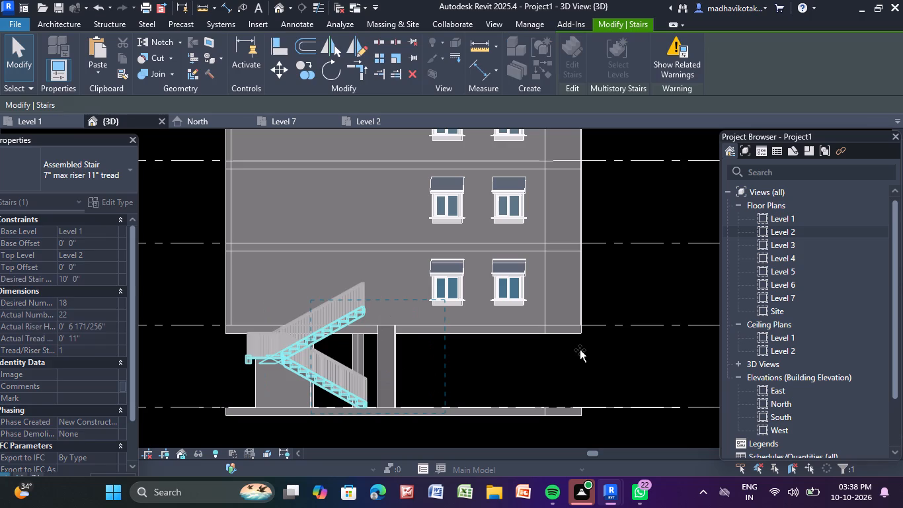
key(Escape)
key(Escape)
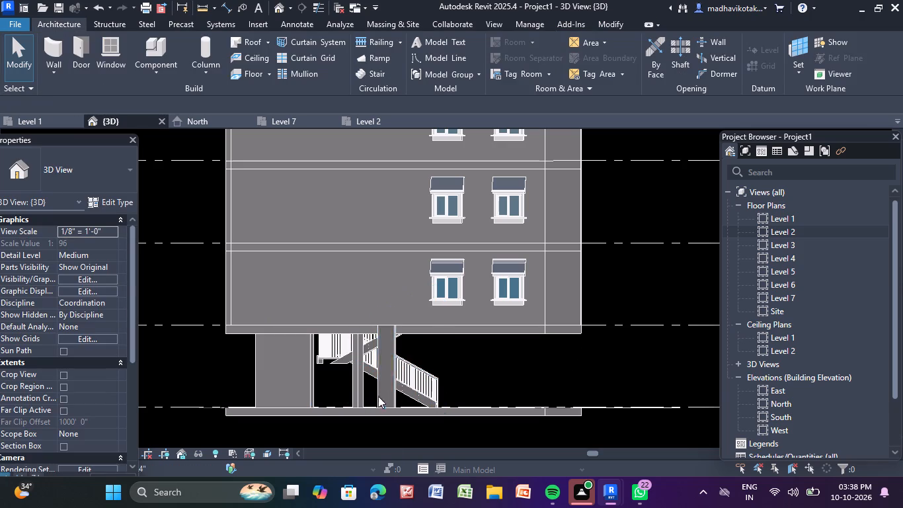
Delete the 4.5" Level 1 wall standing next to the 24" x 24" column.
click(387, 394)
click(357, 392)
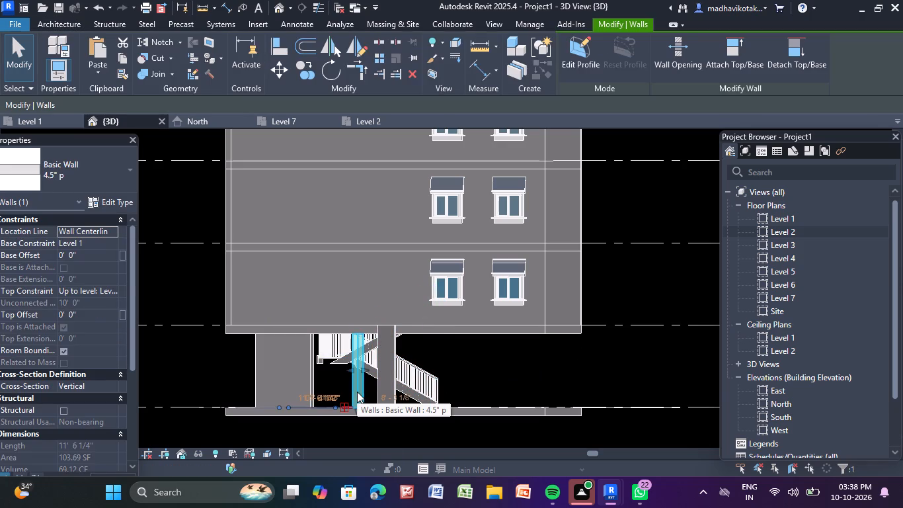
key(Delete)
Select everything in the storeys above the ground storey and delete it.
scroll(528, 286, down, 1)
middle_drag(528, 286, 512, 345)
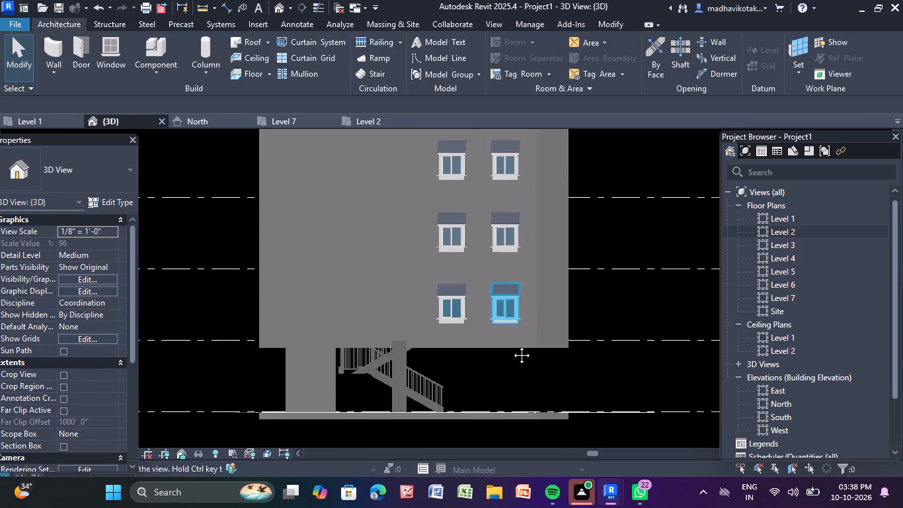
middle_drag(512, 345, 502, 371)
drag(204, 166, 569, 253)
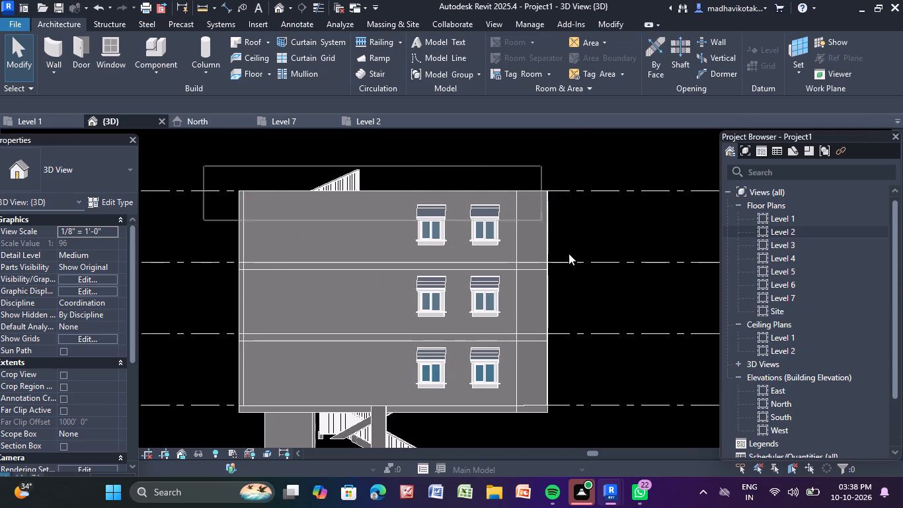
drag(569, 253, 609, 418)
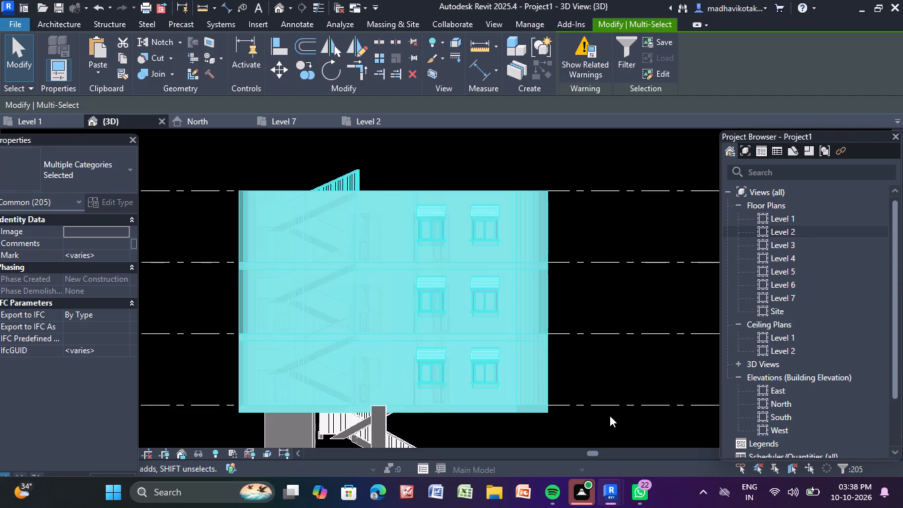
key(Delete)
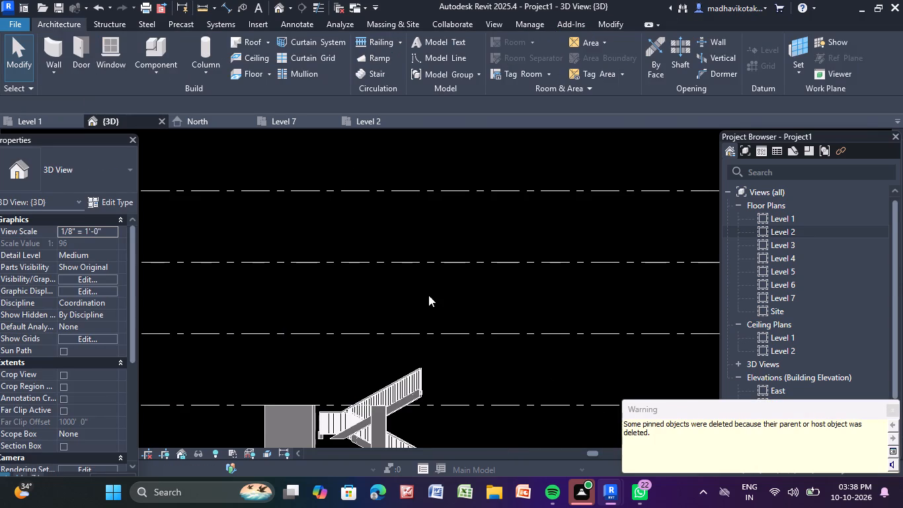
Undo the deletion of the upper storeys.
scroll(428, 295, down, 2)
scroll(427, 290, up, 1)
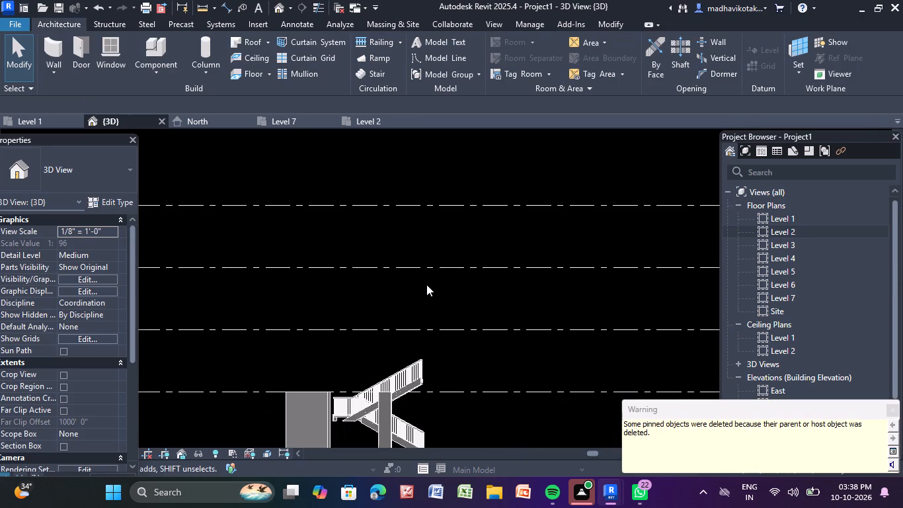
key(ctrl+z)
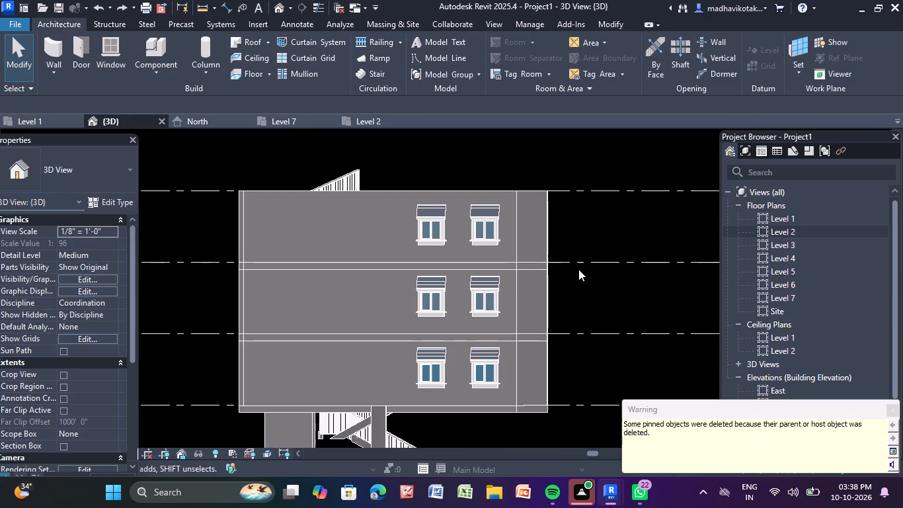
Delete the remaining 4.5" Level 1 walls between the staircase and the nearest building corner.
middle_drag(586, 261, 537, 189)
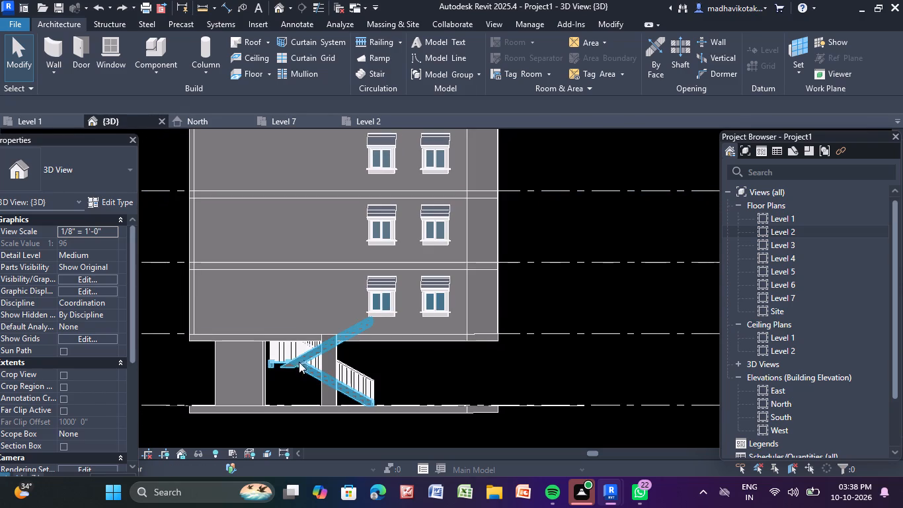
click(260, 365)
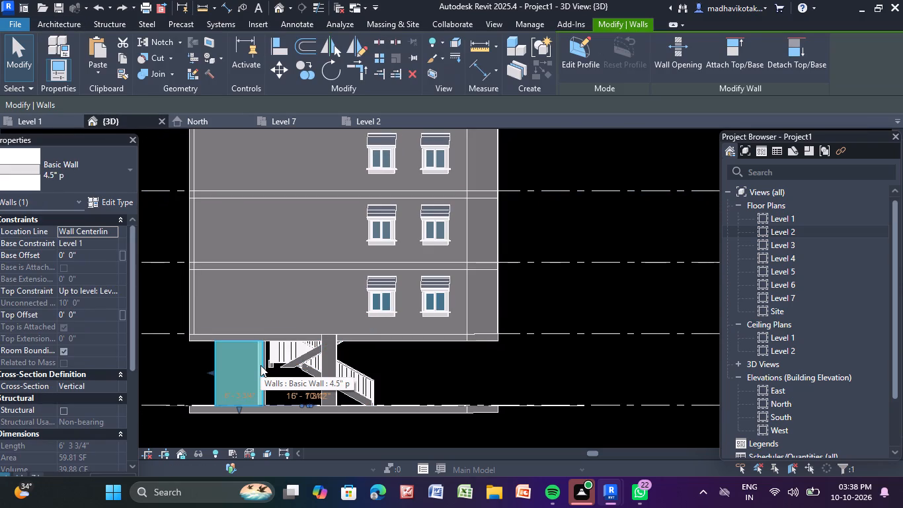
key(Delete)
drag(260, 365, 210, 357)
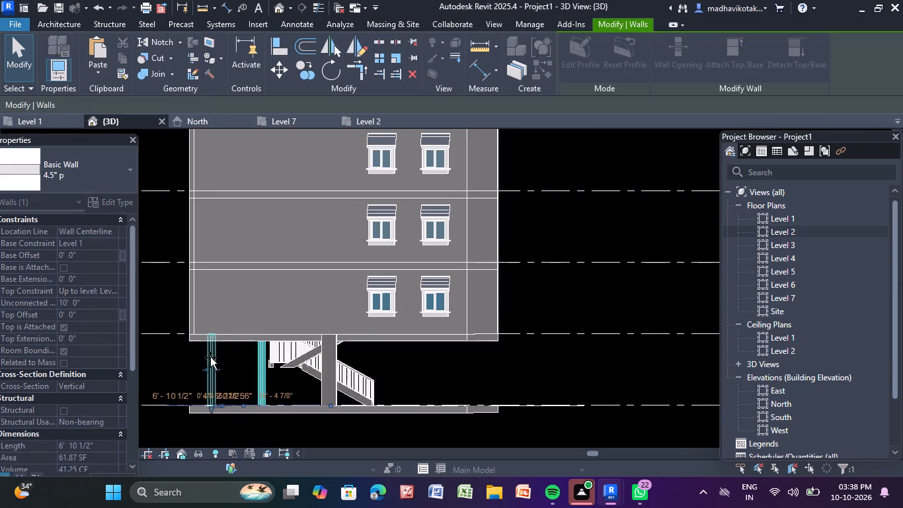
drag(210, 357, 212, 359)
click(212, 360)
key(Escape)
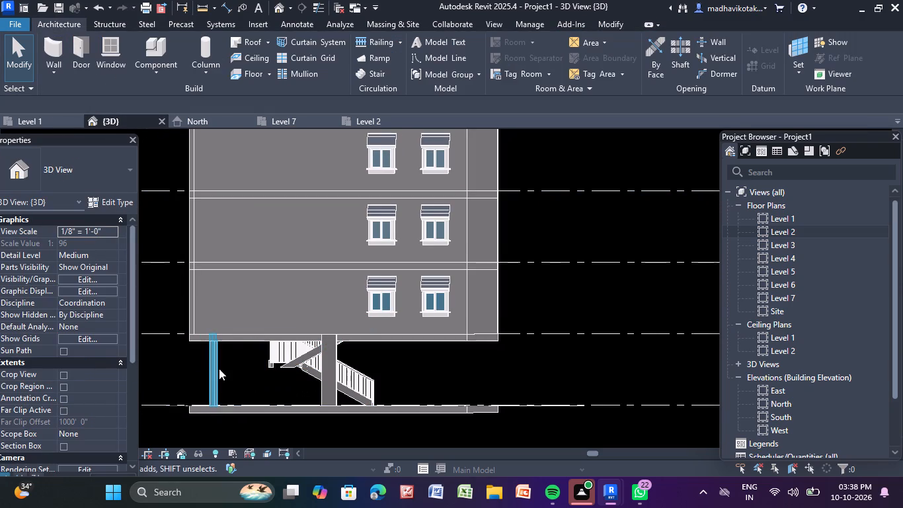
click(219, 368)
key(Delete)
click(219, 369)
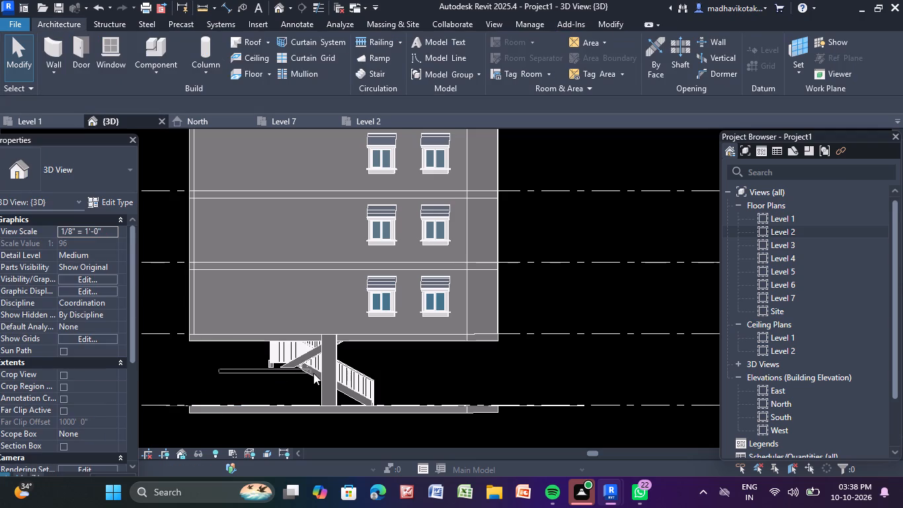
triple_click(286, 386)
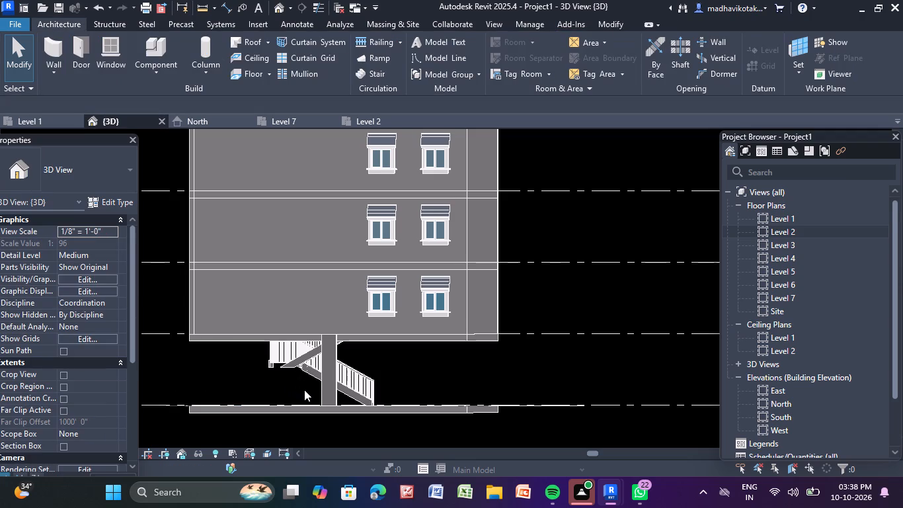
Inspect the open ground storey from several sides, checking the staircase, the column and the cleared wall areas.
shift+middle_drag(305, 389, 378, 386)
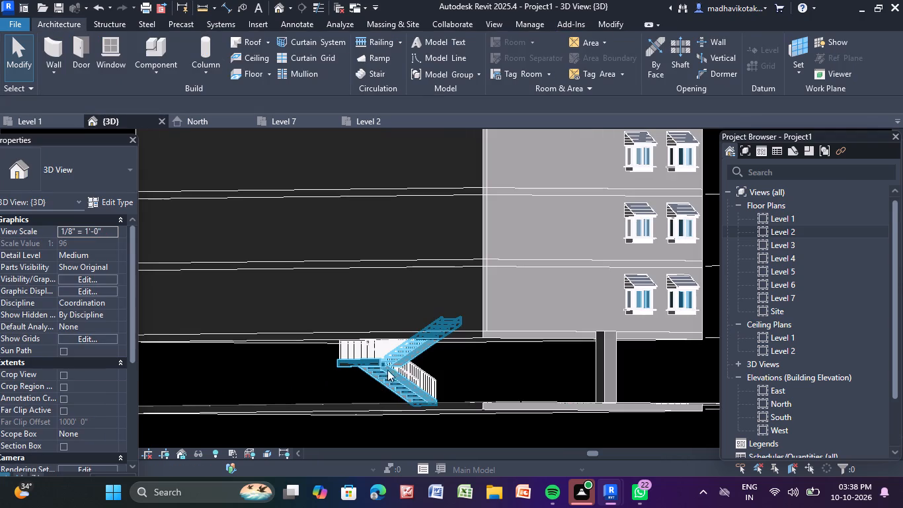
shift+middle_drag(520, 377, 412, 402)
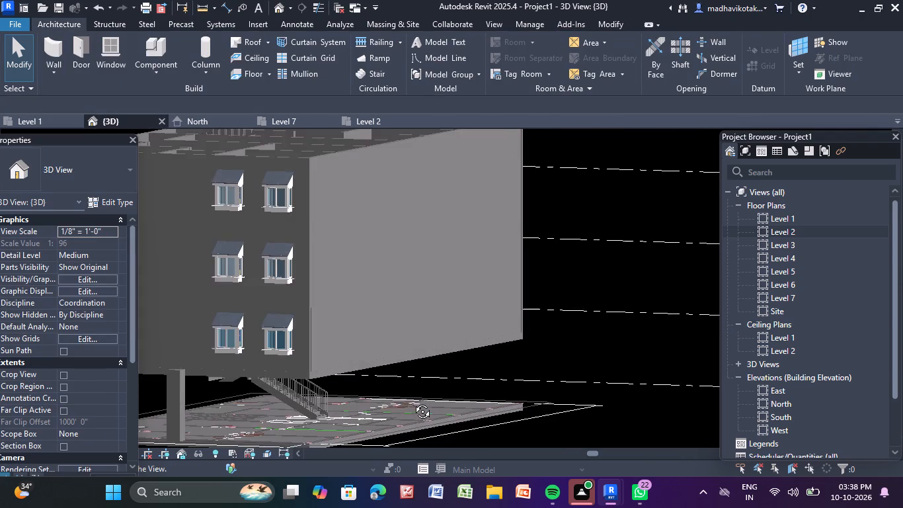
shift+middle_drag(412, 402, 371, 404)
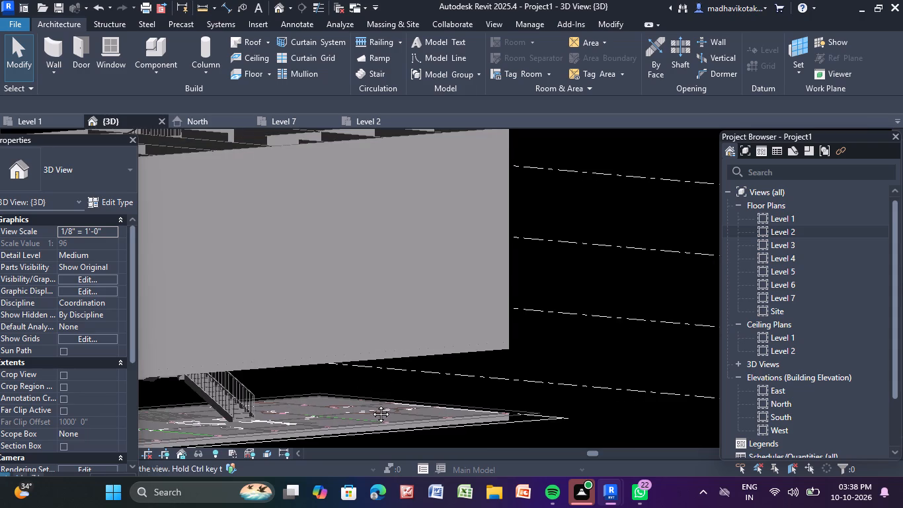
shift+middle_drag(371, 404, 389, 402)
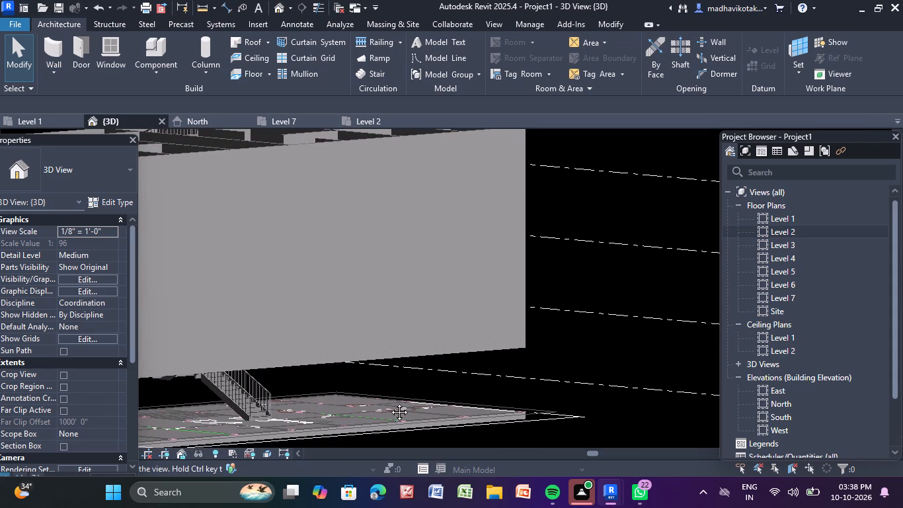
shift+middle_drag(389, 402, 399, 405)
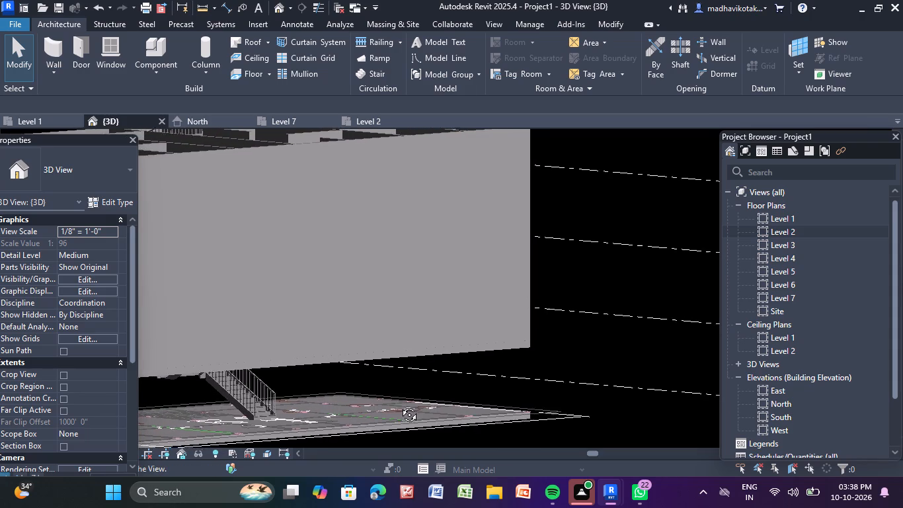
shift+middle_drag(399, 405, 502, 388)
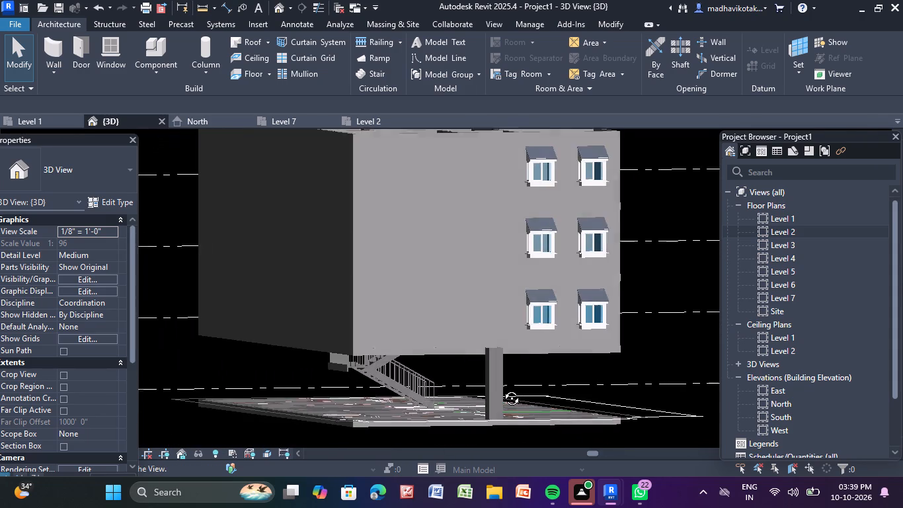
shift+middle_drag(502, 388, 476, 376)
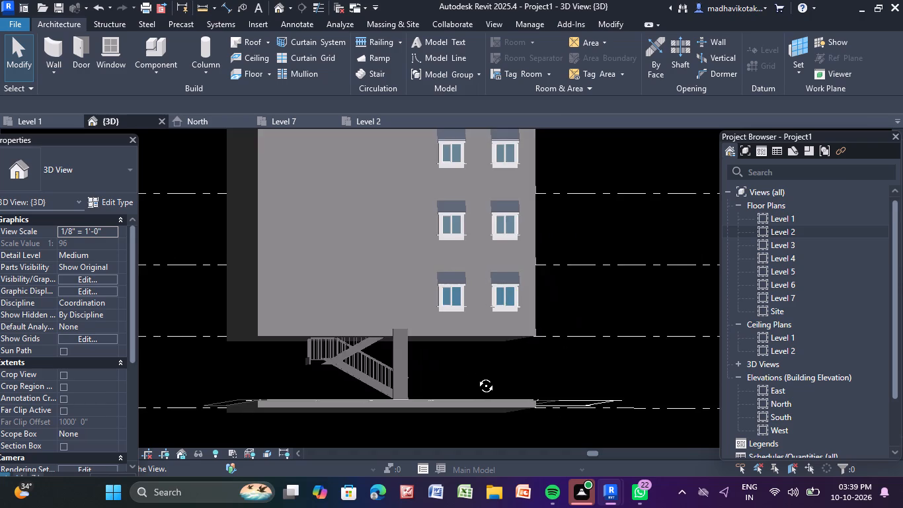
shift+middle_drag(476, 376, 464, 385)
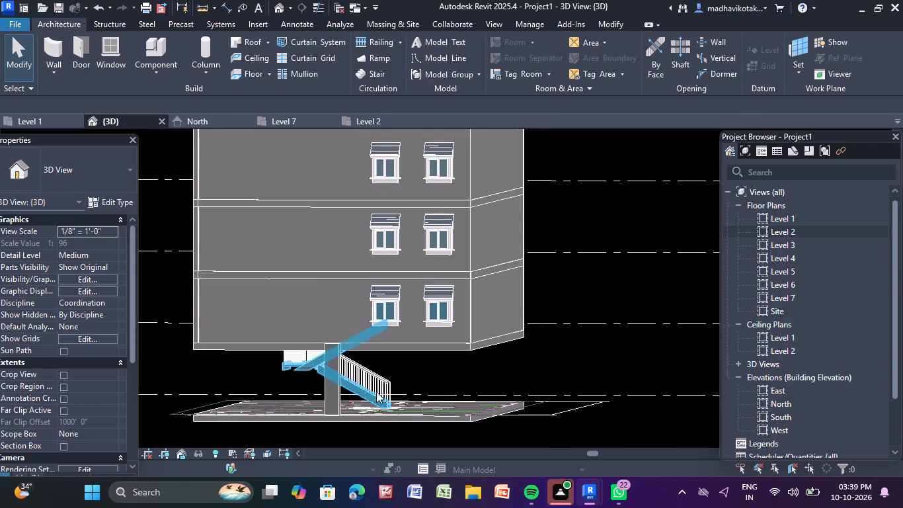
Open the type properties of the 24" x 24" ground-storey column and start duplicating its type.
click(334, 393)
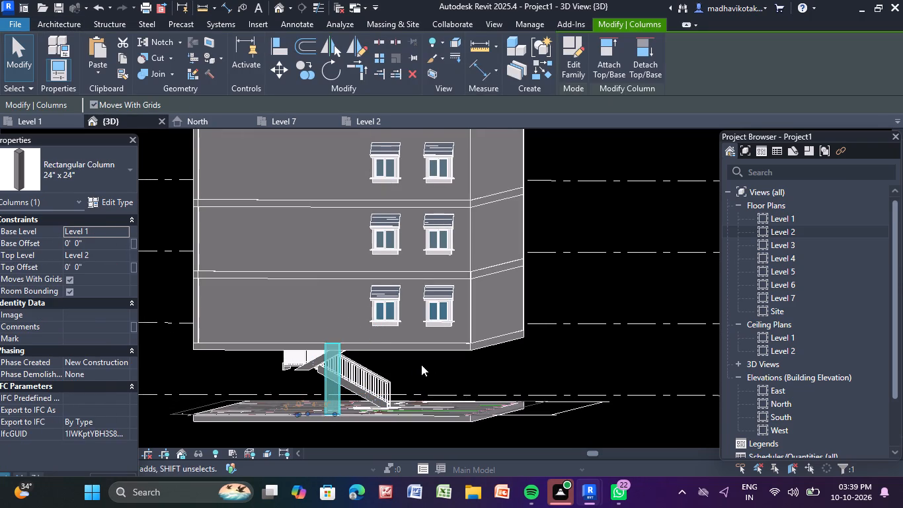
middle_drag(421, 364, 456, 360)
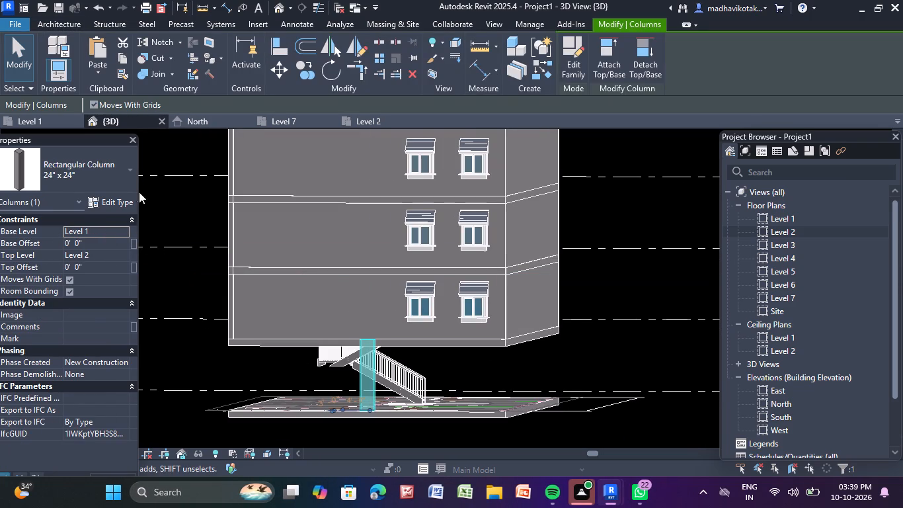
click(114, 203)
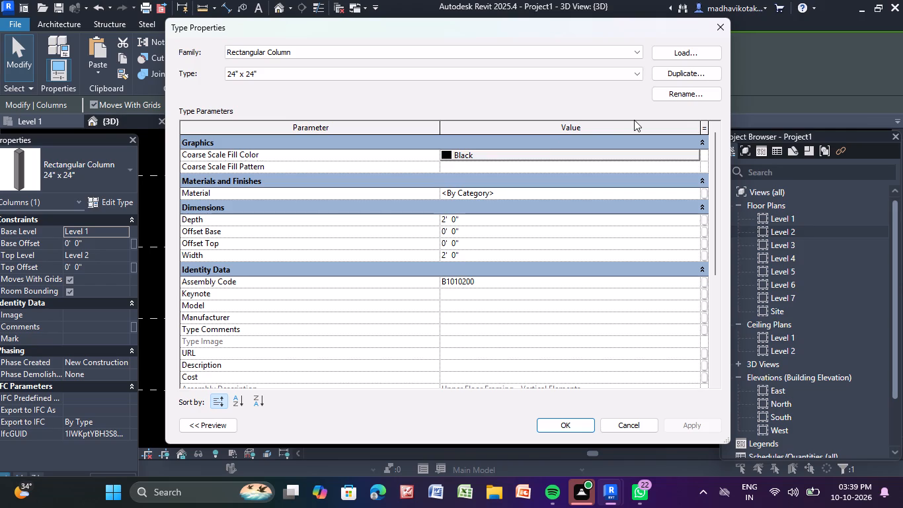
click(695, 72)
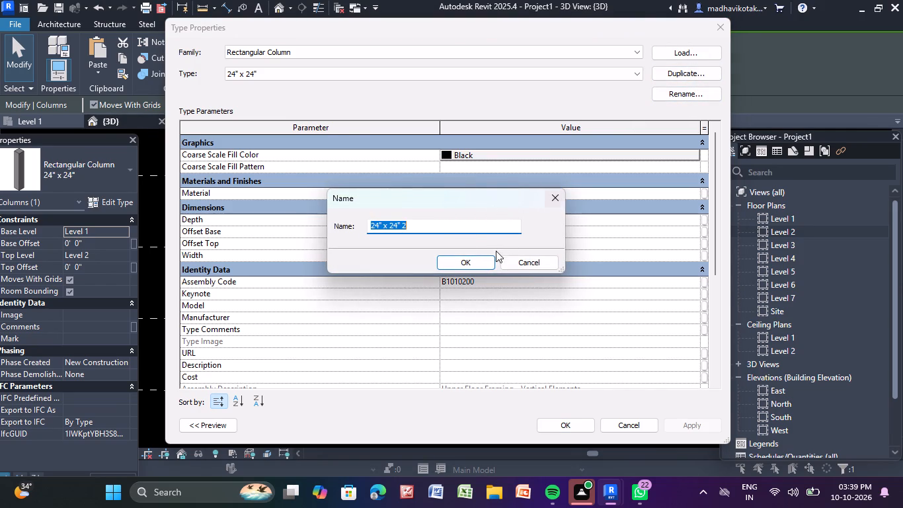
click(555, 205)
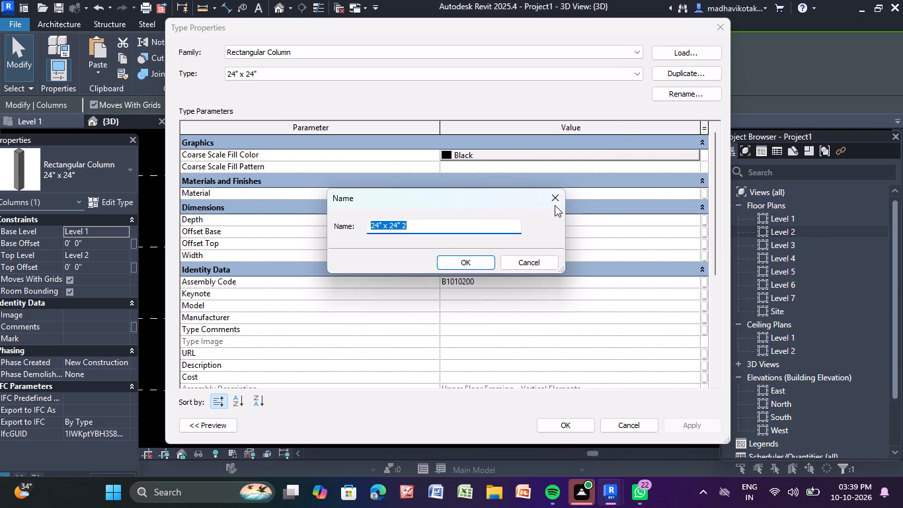
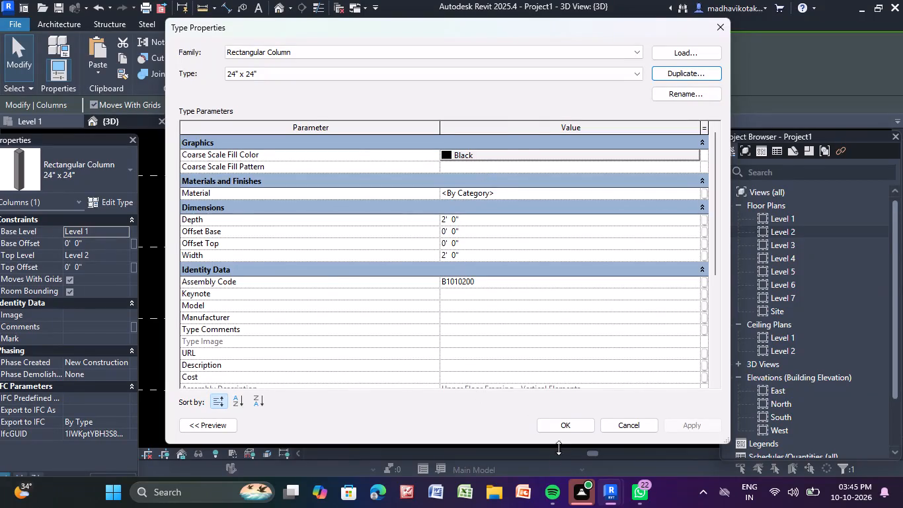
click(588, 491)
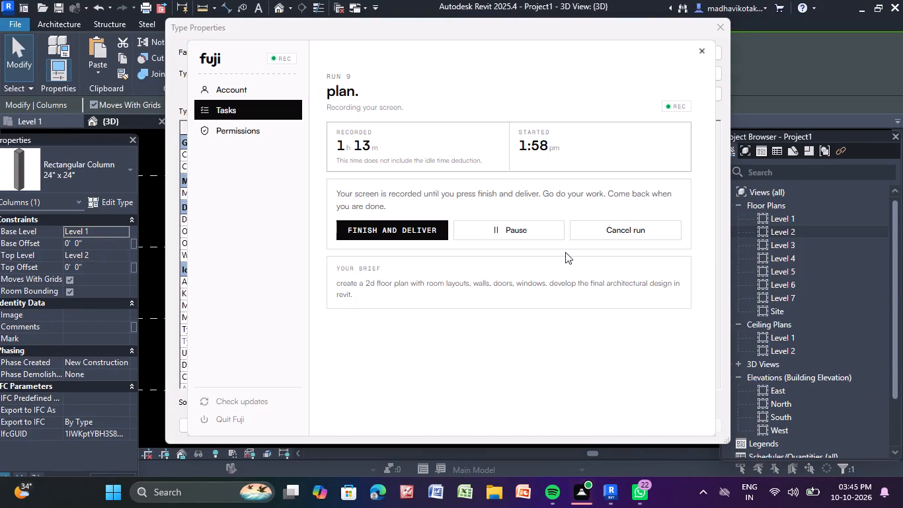
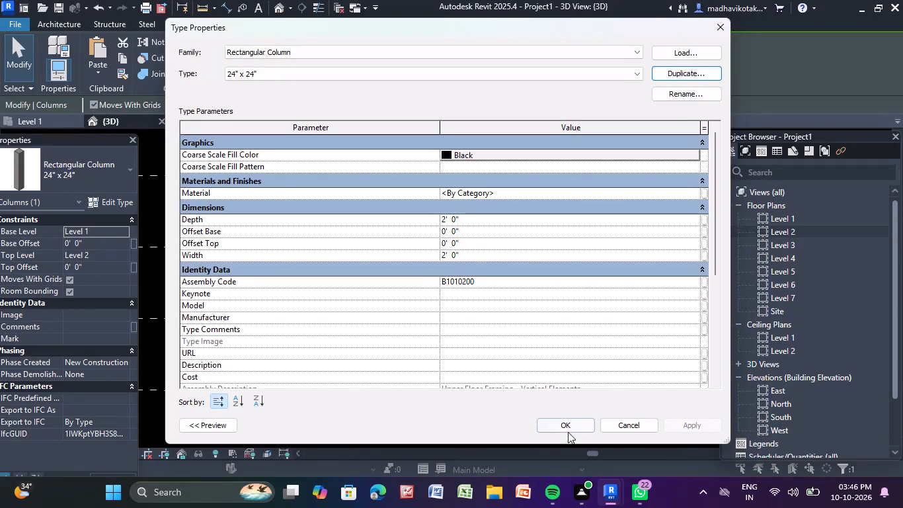
Apply the 24" x 24" Rectangular Column type to the selected ground-storey column and deselect it.
click(572, 421)
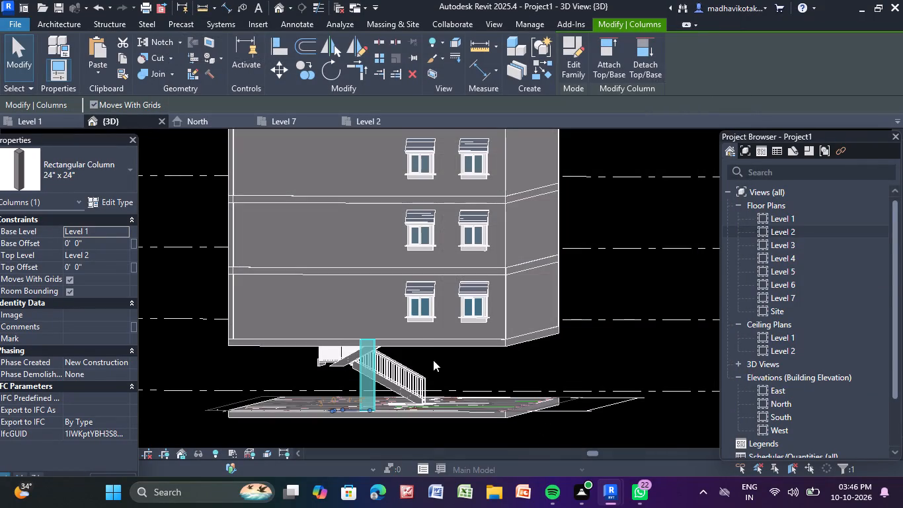
click(460, 366)
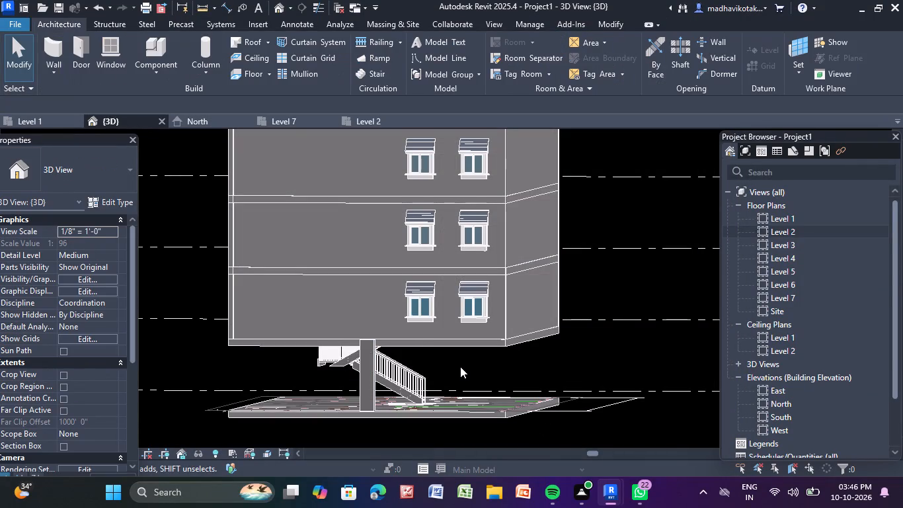
key(Escape)
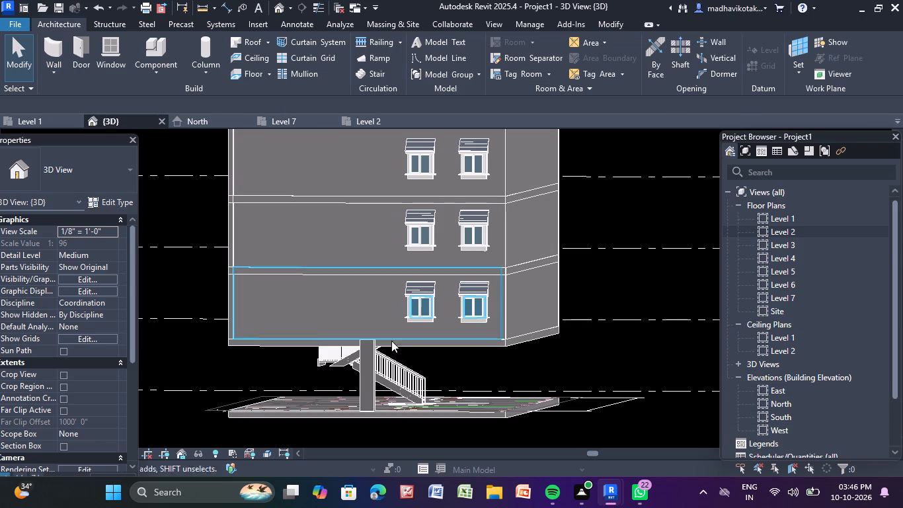
Review the type properties of the ground-storey column in front of the staircase.
click(372, 386)
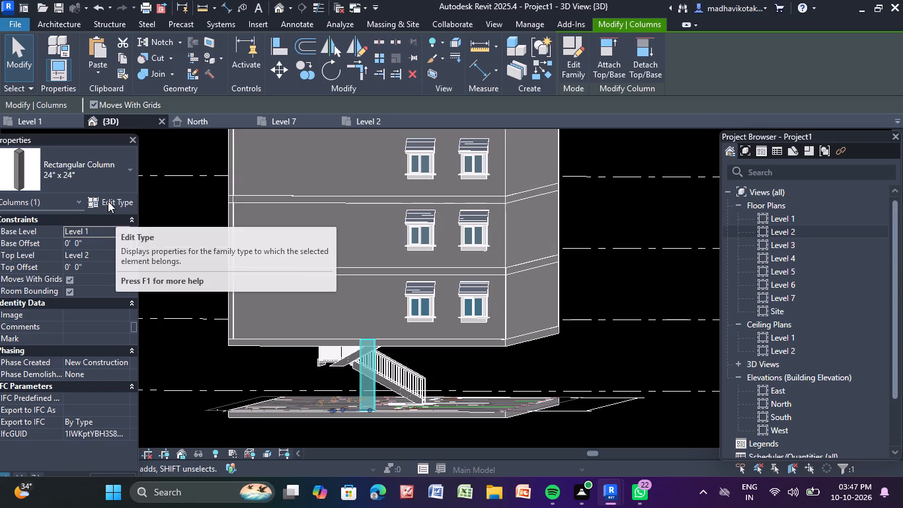
click(108, 201)
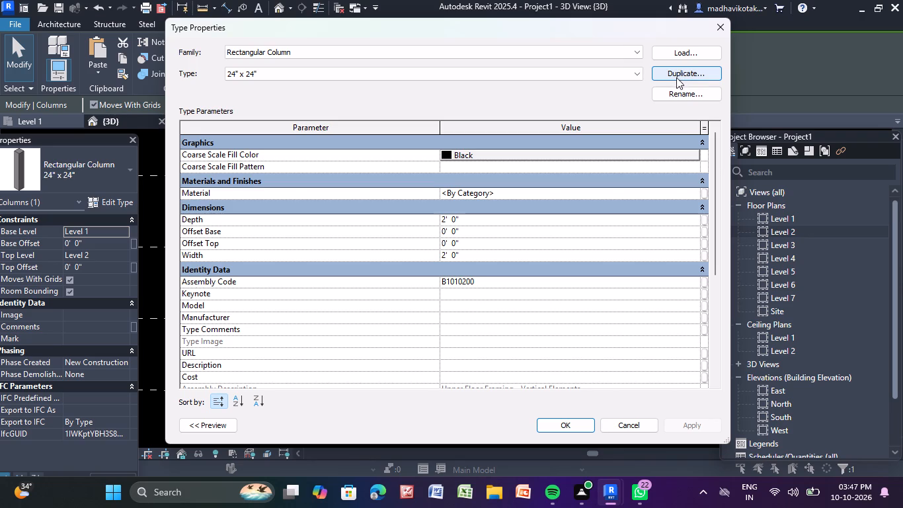
click(719, 28)
Reposition the ground-storey column by setting the temporary dimension beside its base to 1'-9".
scroll(382, 376, up, 6)
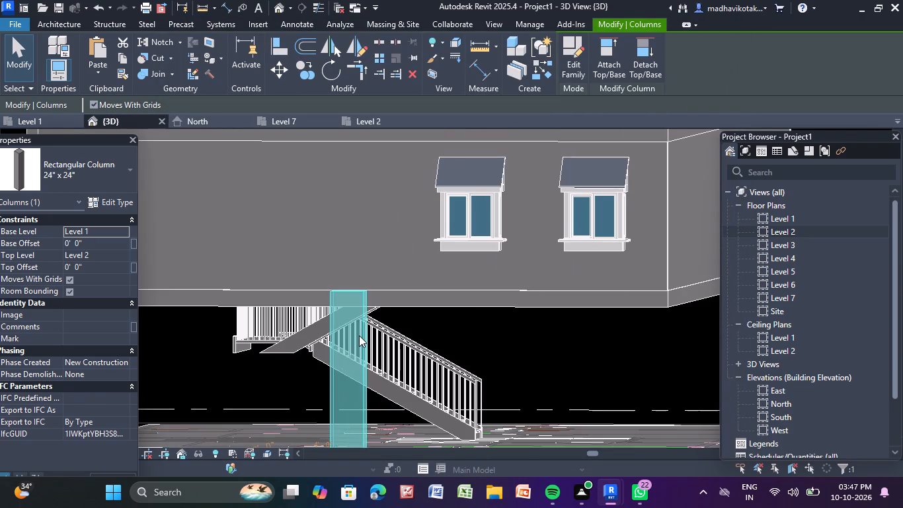
middle_drag(359, 335, 352, 358)
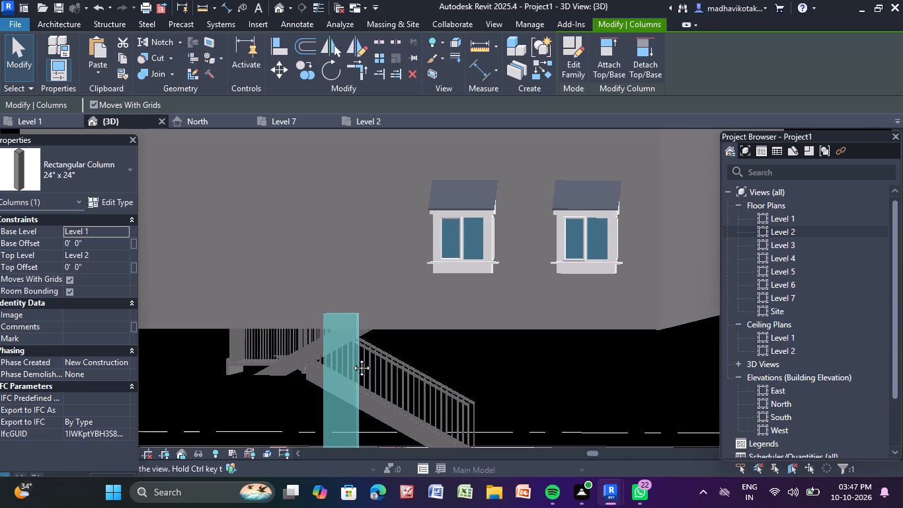
middle_drag(352, 358, 368, 259)
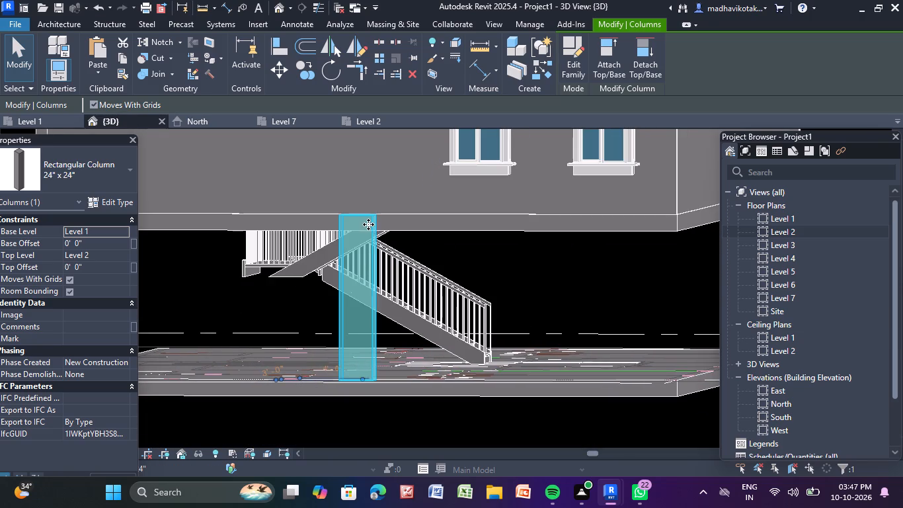
click(353, 215)
middle_drag(353, 215, 345, 233)
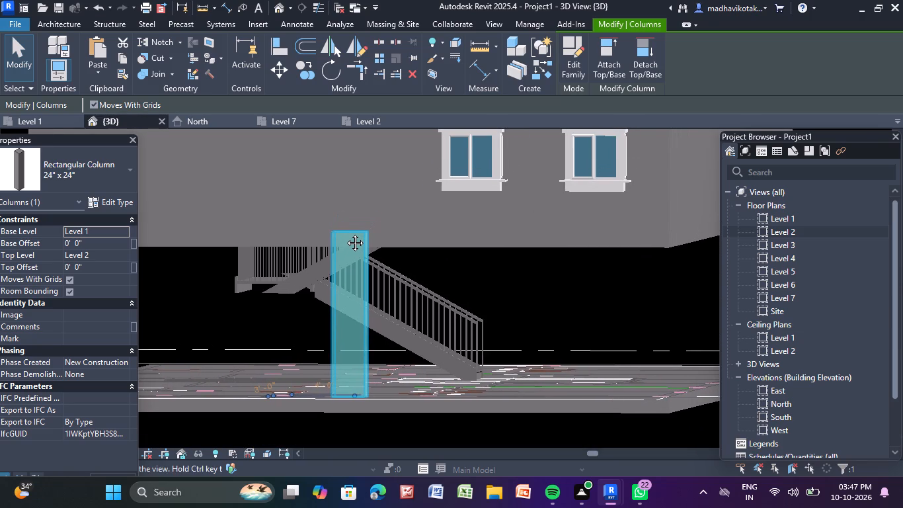
middle_drag(345, 233, 359, 243)
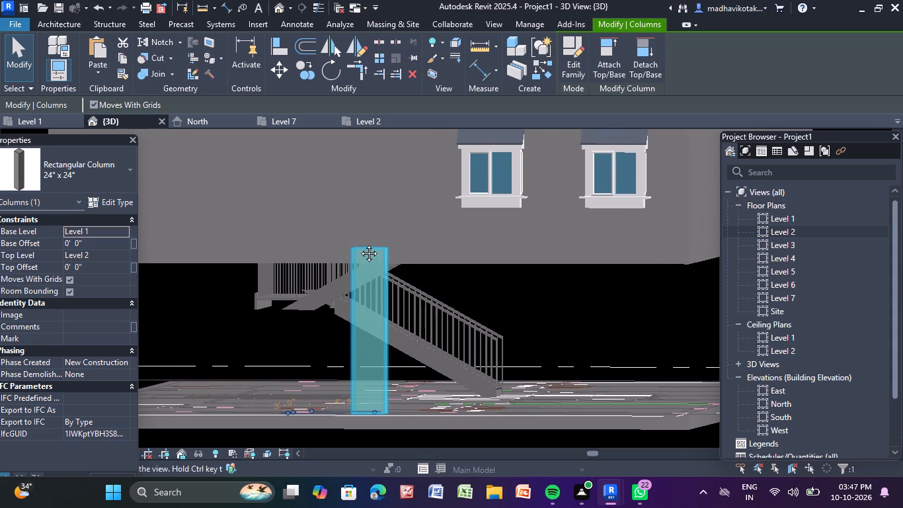
middle_drag(359, 243, 275, 186)
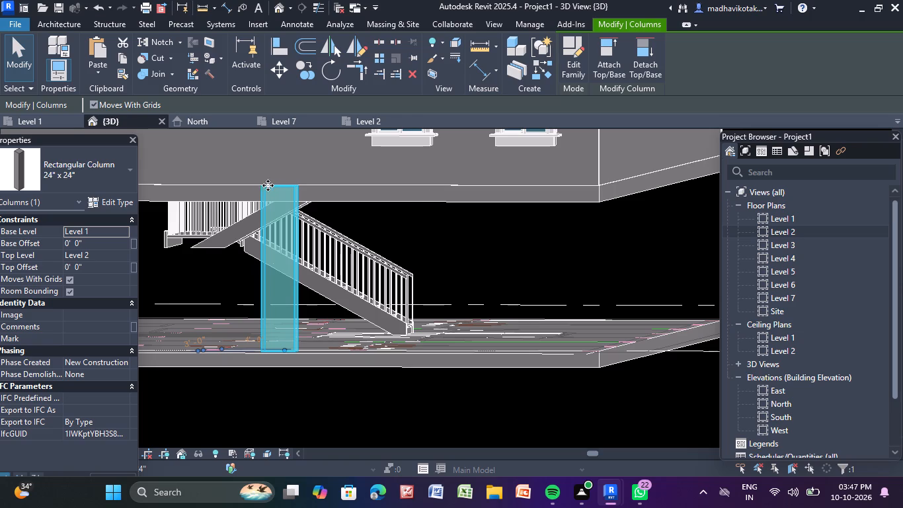
scroll(311, 231, down, 1)
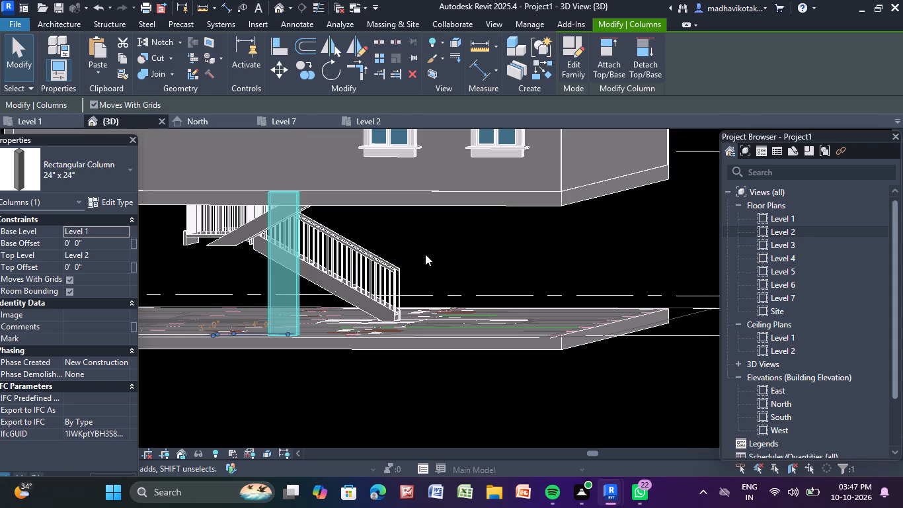
scroll(253, 331, up, 4)
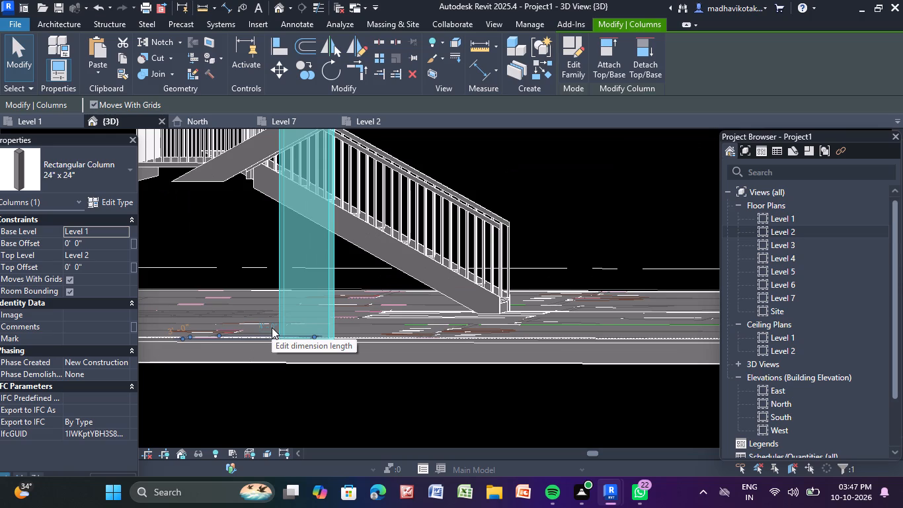
click(272, 327)
click(271, 345)
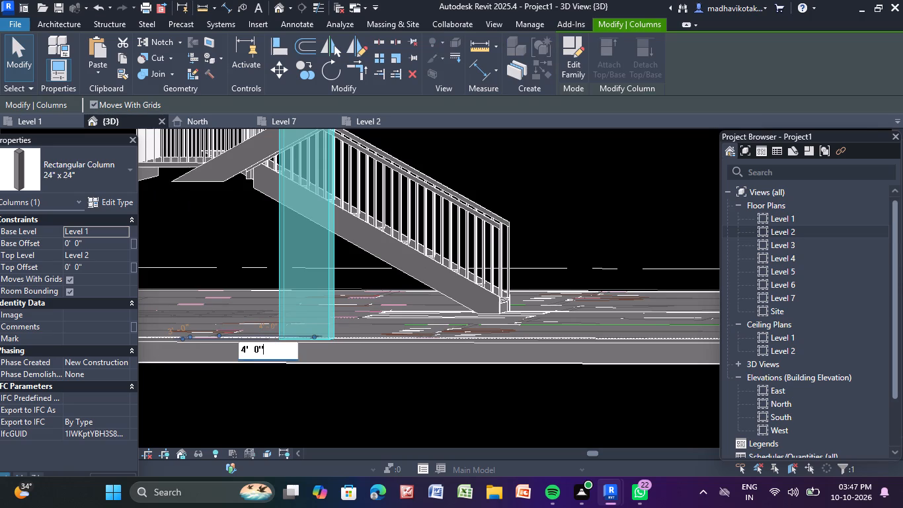
key(BackSpace)
key(BackSpace)
key(BackSpace)
key(BackSpace)
key(BackSpace)
key(BackSpace)
key(BackSpace)
key(BackSpace)
key(BackSpace)
key(BackSpace)
key(BackSpace)
key(BackSpace)
key(BackSpace)
key(BackSpace)
key(BackSpace)
key(BackSpace)
key(BackSpace)
key(BackSpace)
key(BackSpace)
key(BackSpace)
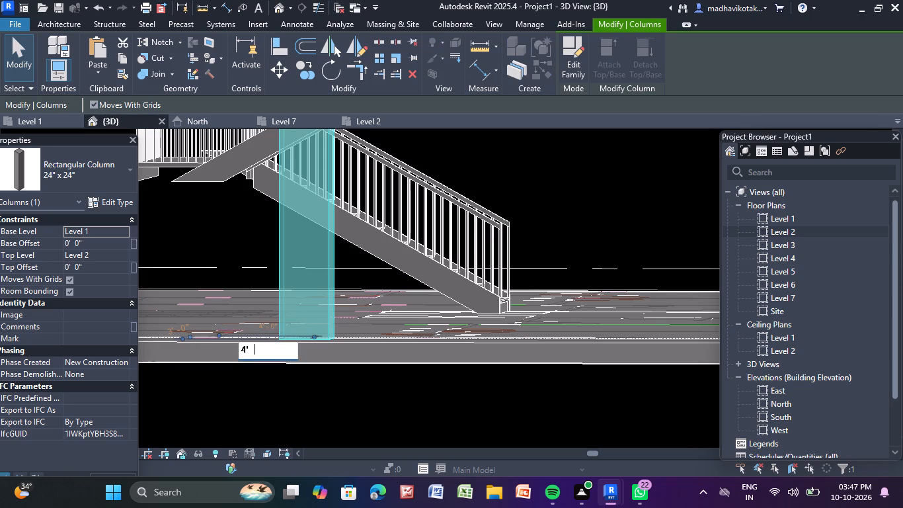
key(1)
text('-9)
key(shift+quotedbl)
key(Return)
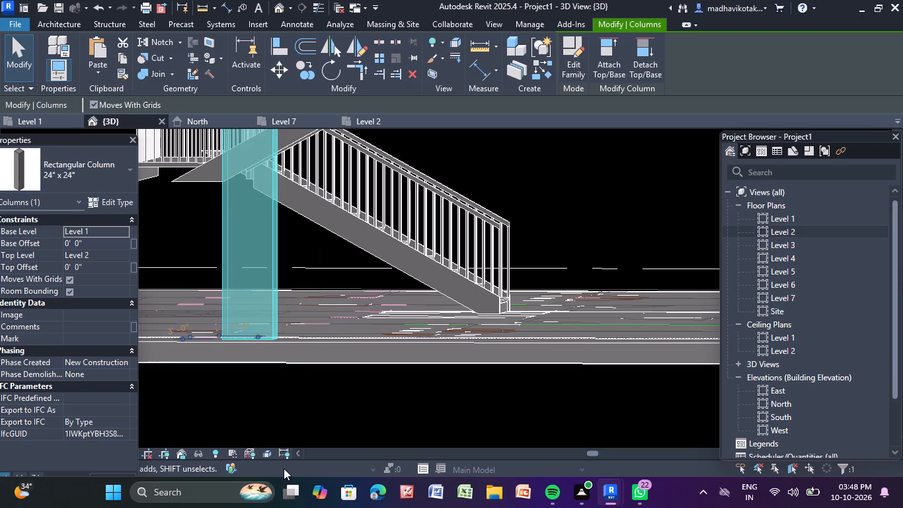
click(286, 444)
scroll(315, 380, down, 3)
middle_drag(305, 393, 292, 413)
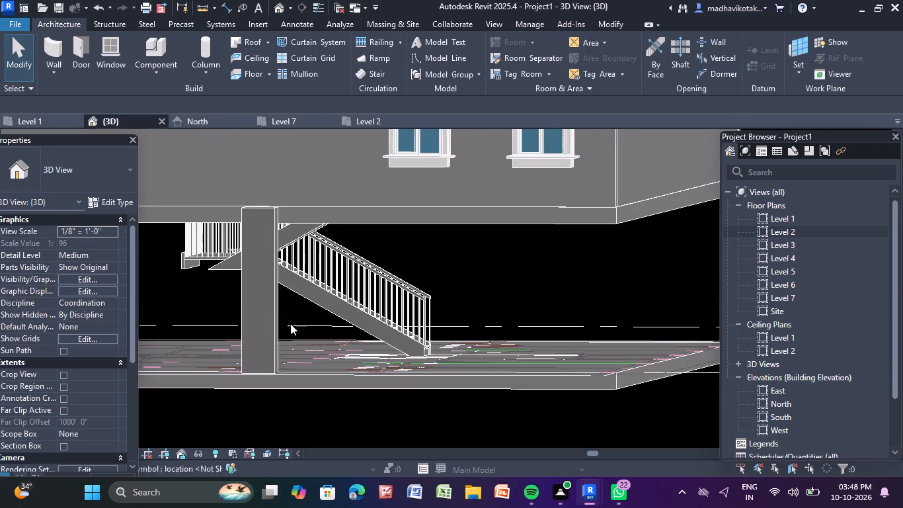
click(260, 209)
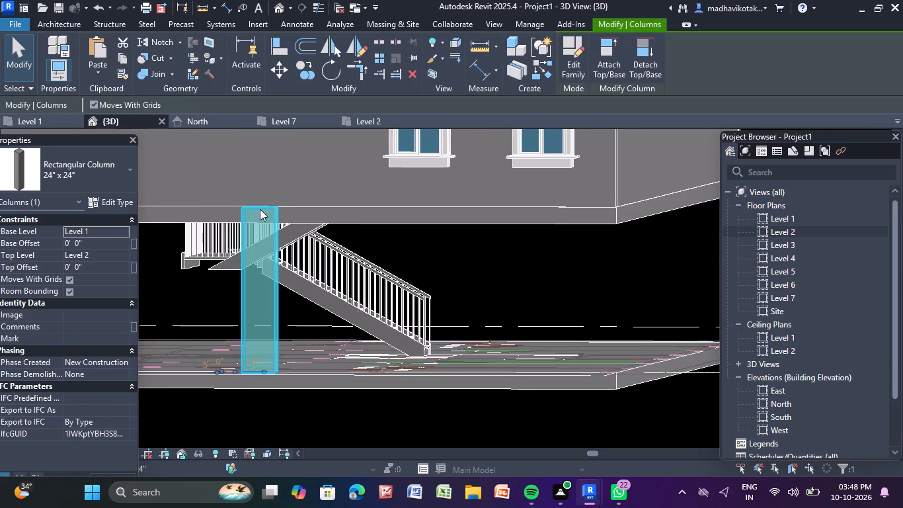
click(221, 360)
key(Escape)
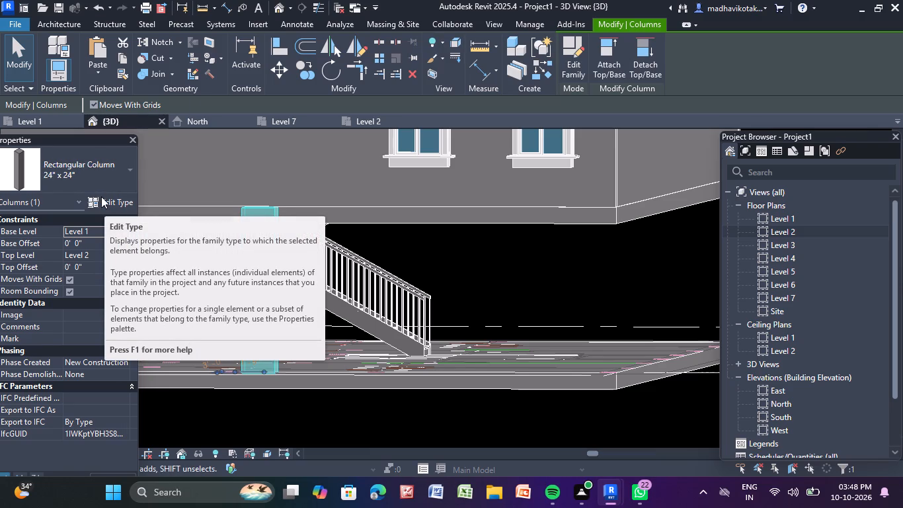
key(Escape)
On the Level 1 floor plan, place a 24" x 24" rectangular architectural column over the hatched column at the building's lower-left corner.
scroll(101, 196, down, 2)
scroll(192, 214, down, 3)
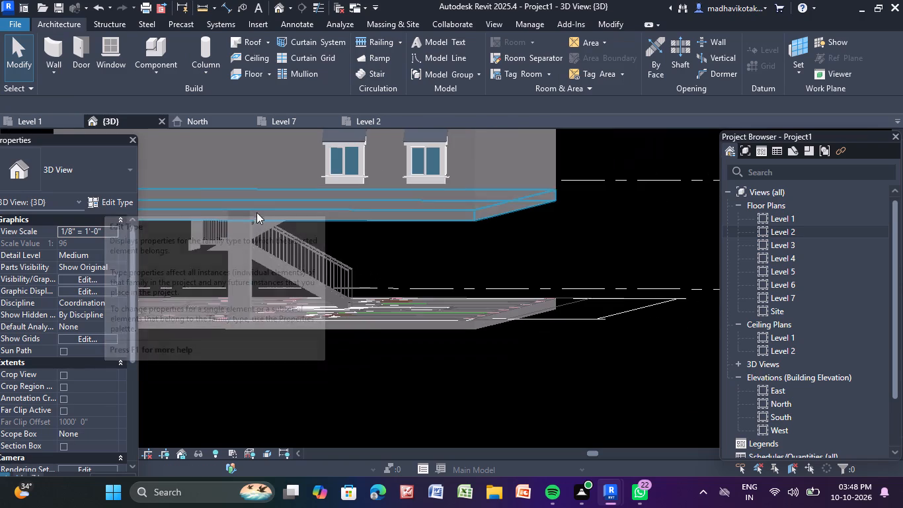
click(36, 120)
scroll(237, 272, down, 1)
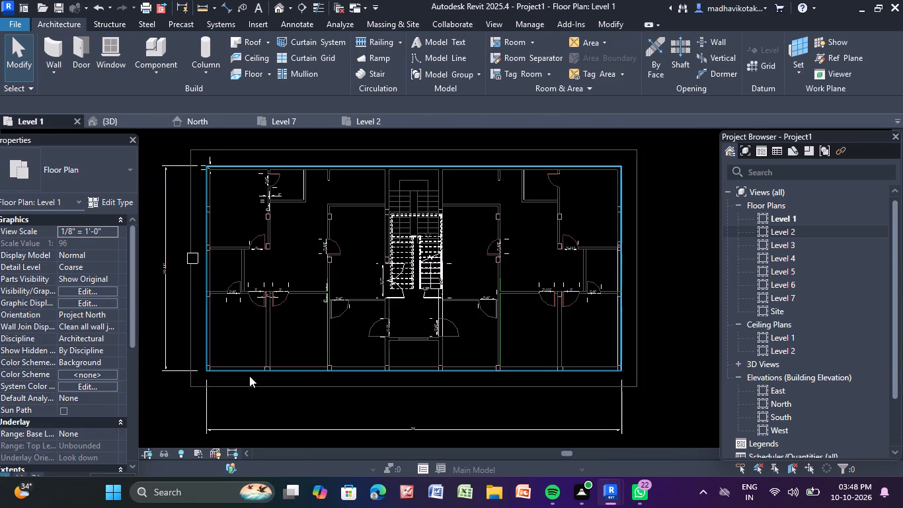
middle_drag(262, 378, 220, 338)
scroll(221, 326, up, 4)
middle_drag(227, 327, 304, 344)
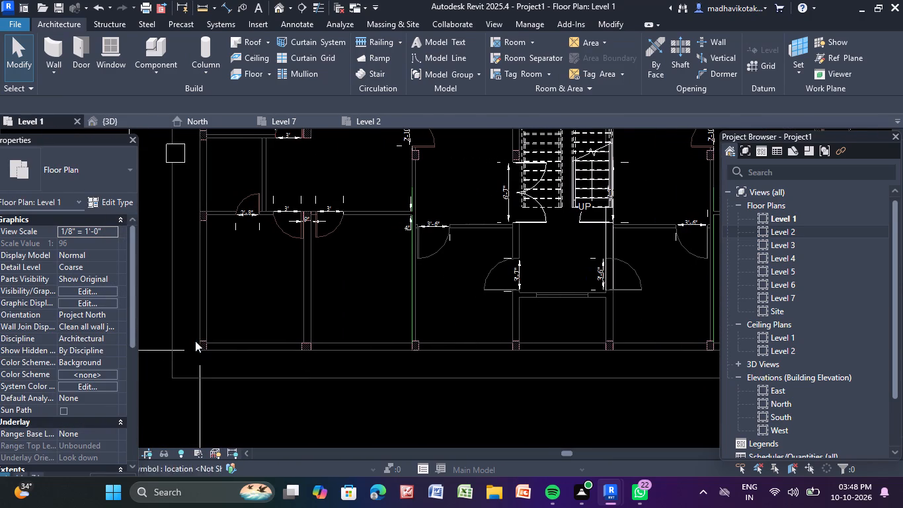
scroll(306, 350, up, 5)
click(311, 341)
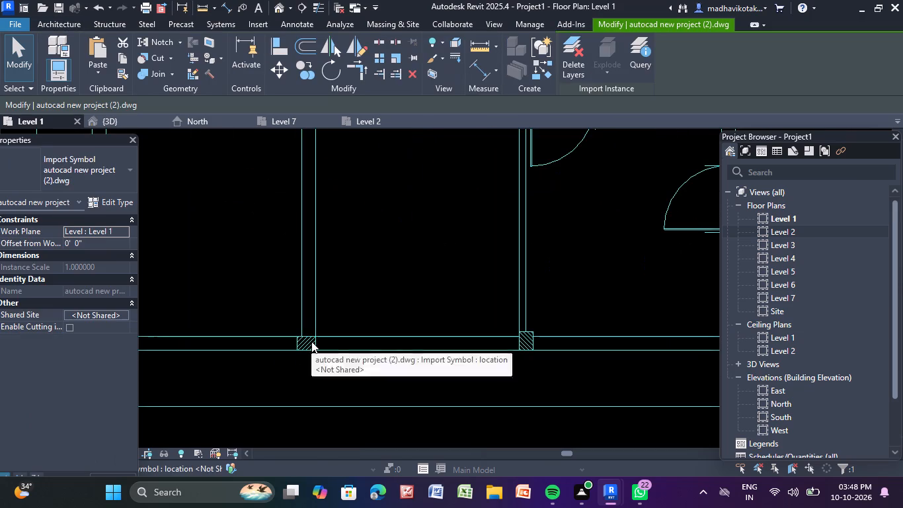
scroll(311, 341, down, 3)
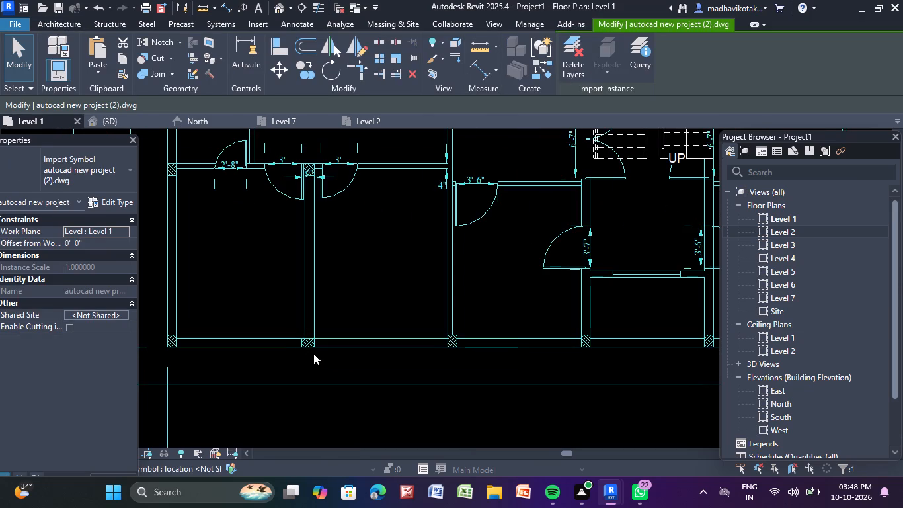
middle_drag(313, 353, 385, 360)
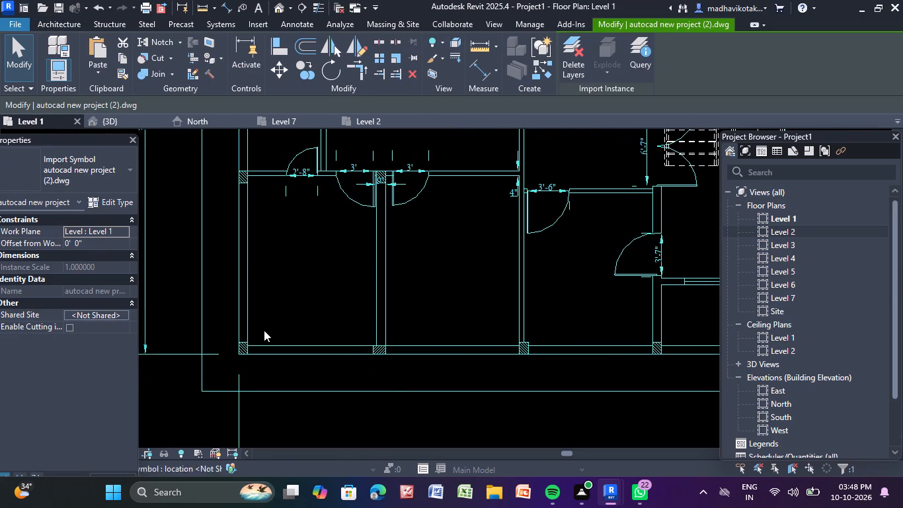
scroll(236, 360, up, 5)
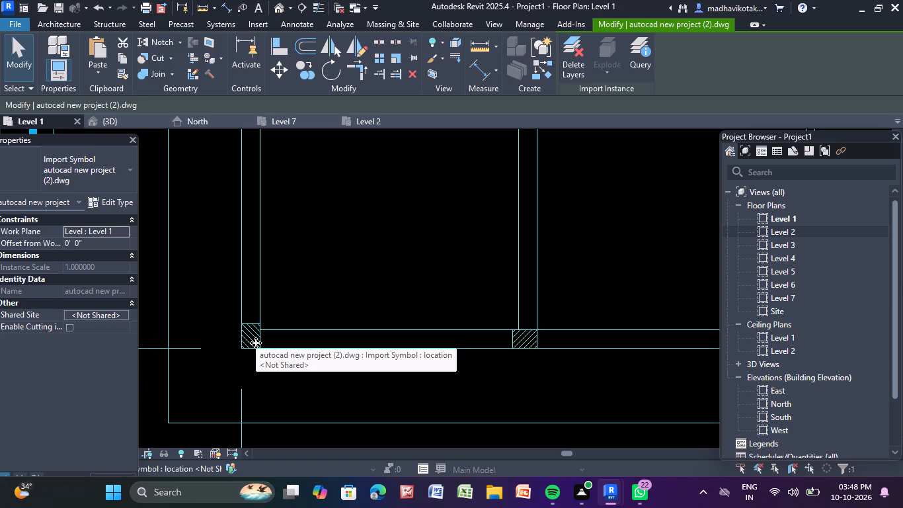
scroll(256, 343, down, 1)
middle_drag(249, 360, 255, 380)
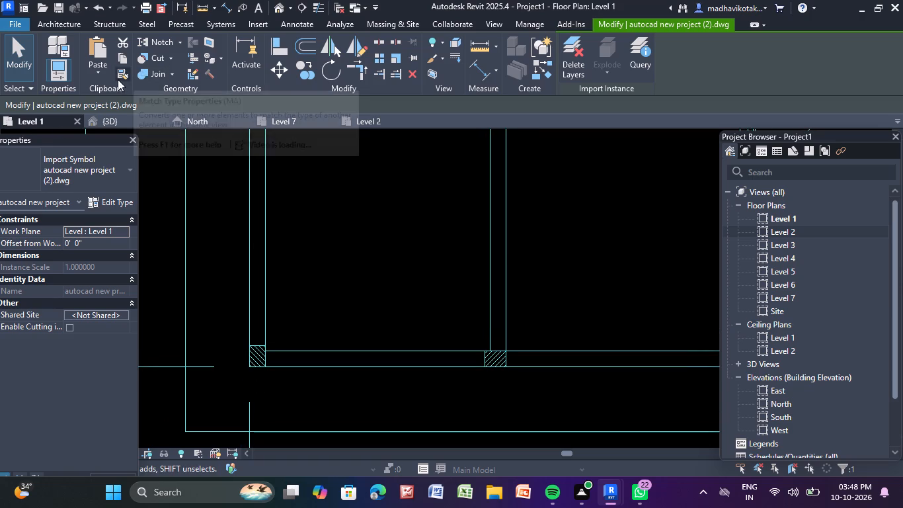
click(59, 21)
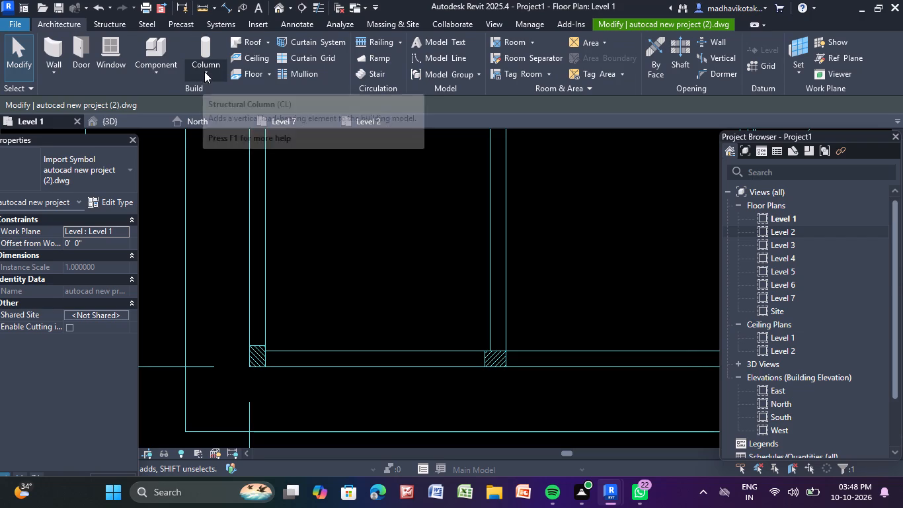
click(204, 71)
click(223, 119)
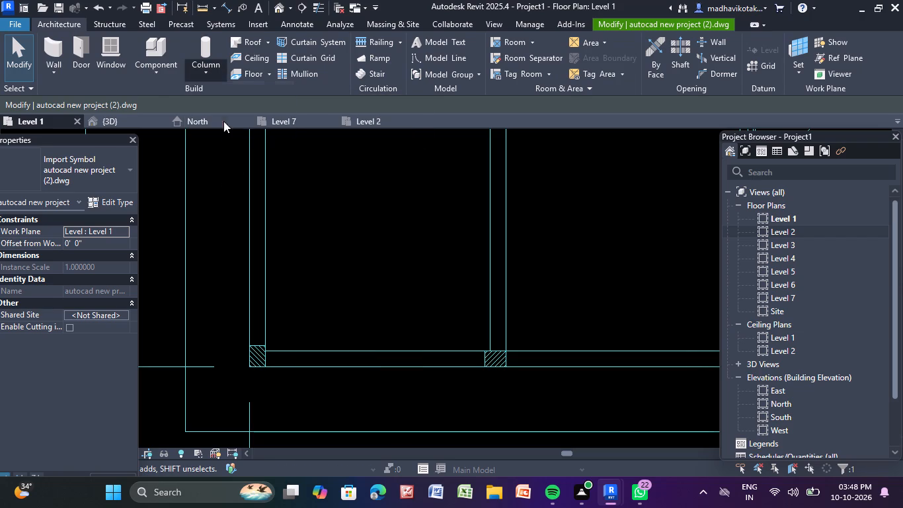
click(258, 355)
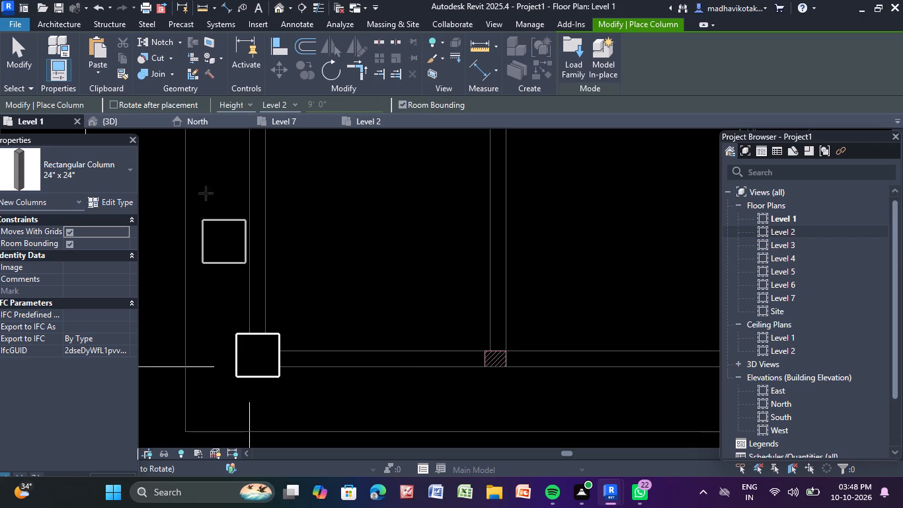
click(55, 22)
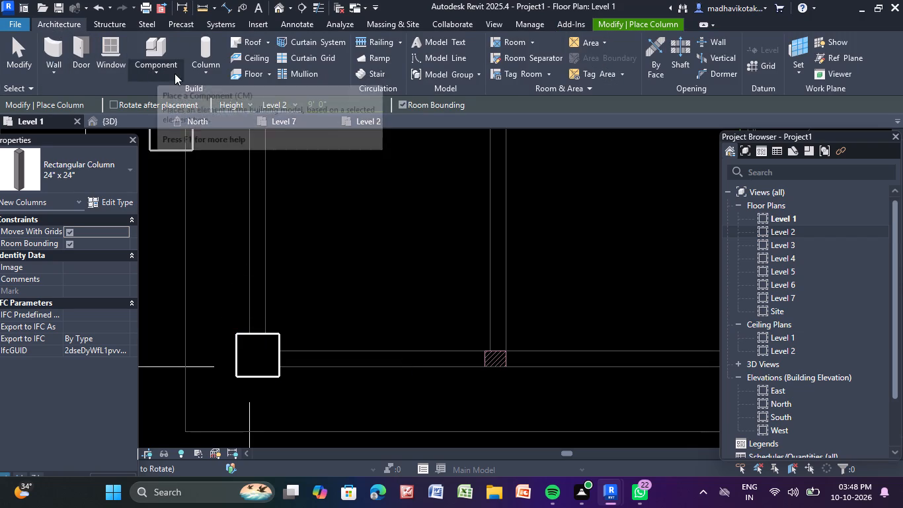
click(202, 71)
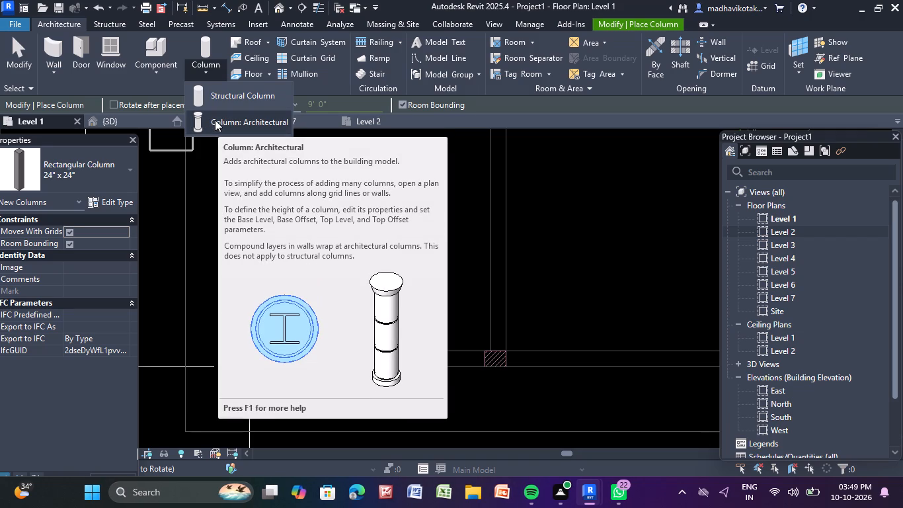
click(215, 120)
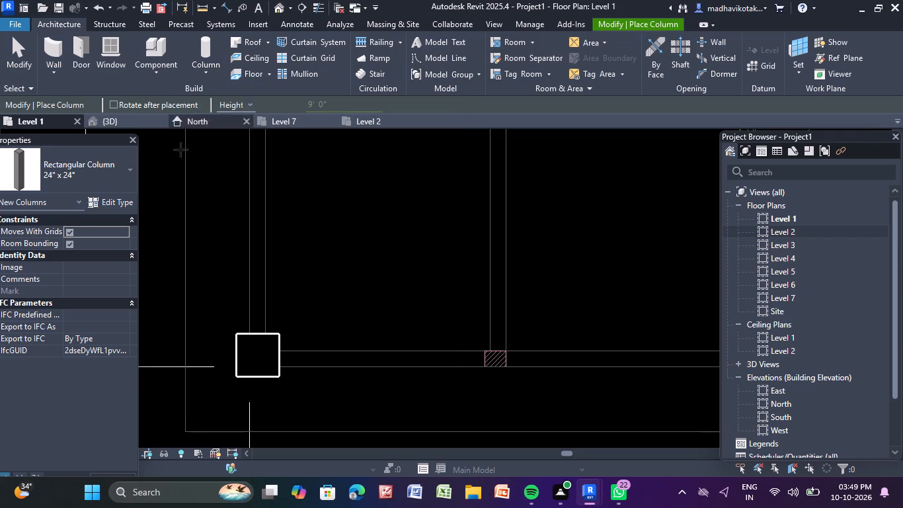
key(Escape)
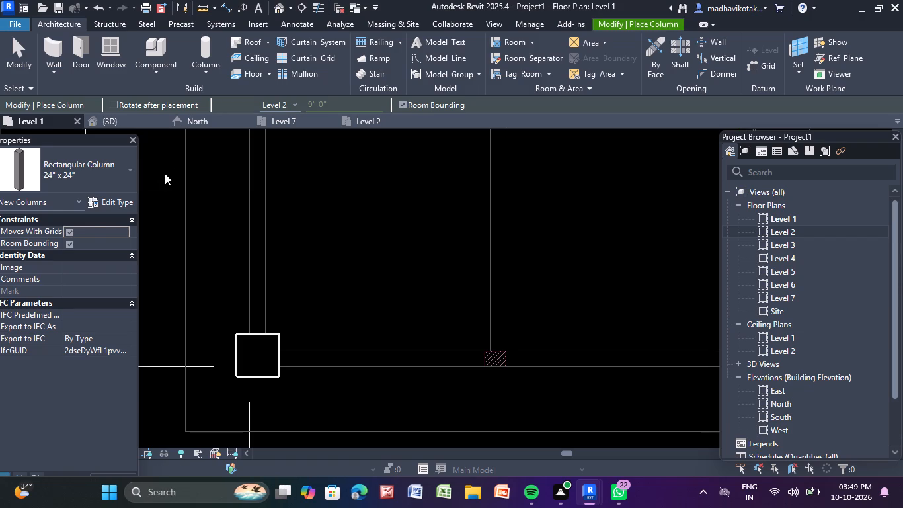
Duplicate the lower-left corner column's 24" x 24" Rectangular Column type under the name 1'-9" and apply it to that column.
click(241, 338)
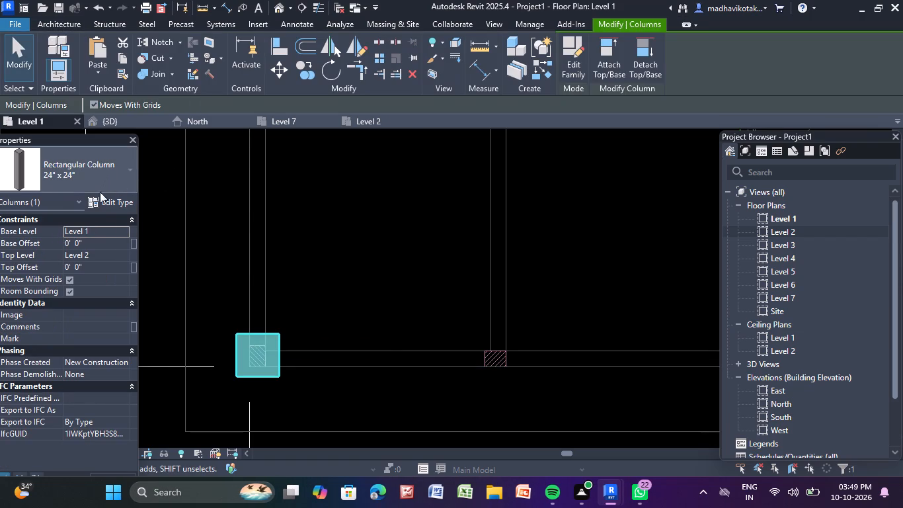
click(105, 204)
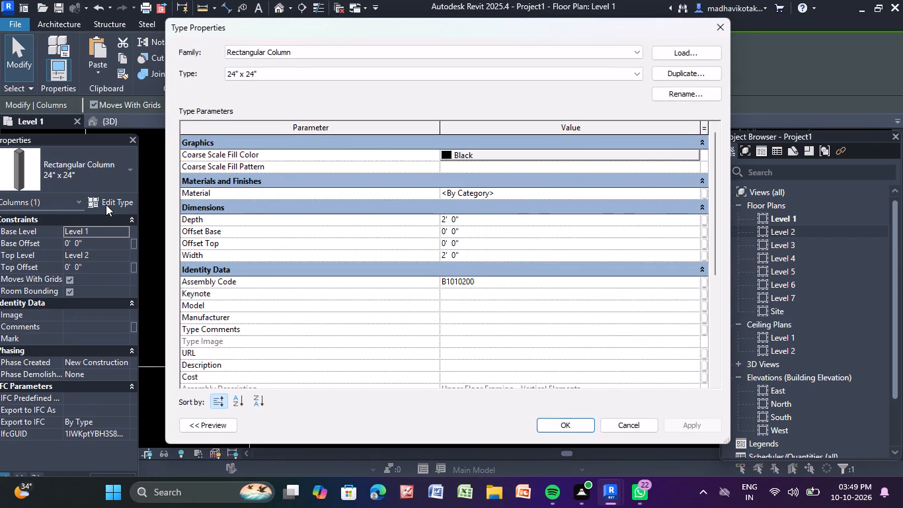
click(689, 69)
click(453, 220)
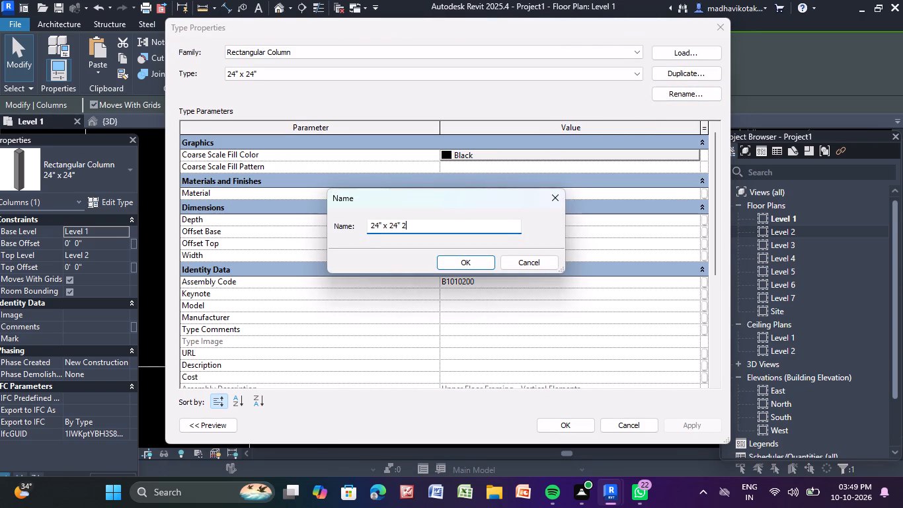
key(BackSpace)
key(BackSpace)
key(BackSpace)
key(BackSpace)
key(BackSpace)
key(BackSpace)
key(BackSpace)
key(BackSpace)
key(BackSpace)
key(BackSpace)
key(BackSpace)
key(BackSpace)
key(BackSpace)
key(BackSpace)
key(BackSpace)
key(BackSpace)
key(BackSpace)
key(BackSpace)
key(1)
text('-9)
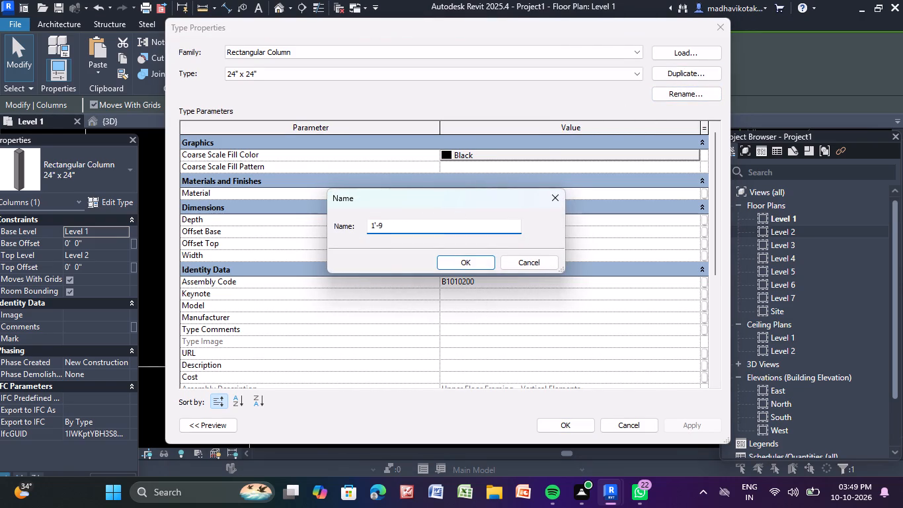
key(shift+quotedbl)
key(Return)
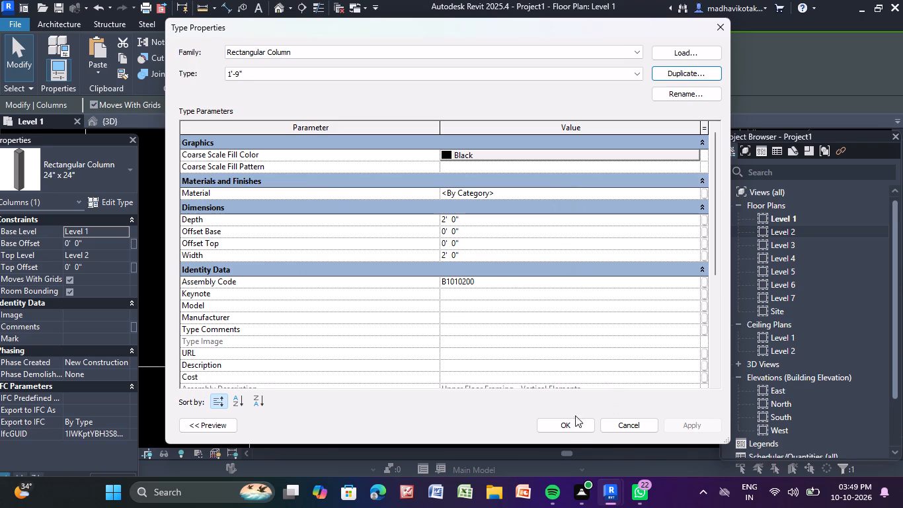
click(567, 427)
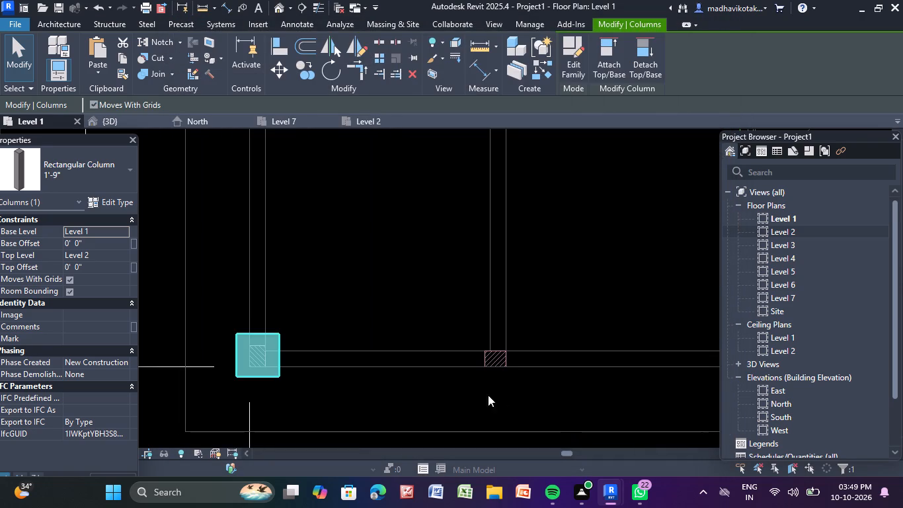
Reselect the lower-left corner column and choose the 1'-9" Rectangular Column type for it.
click(323, 351)
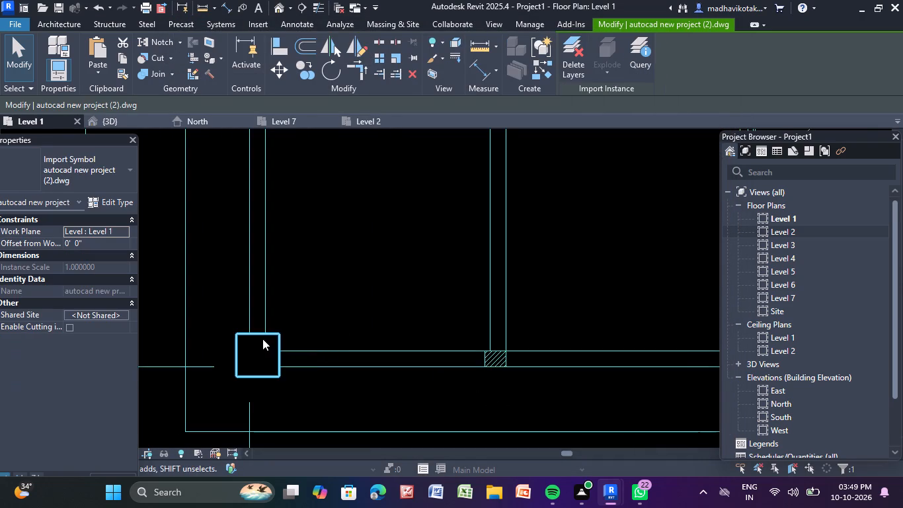
click(257, 332)
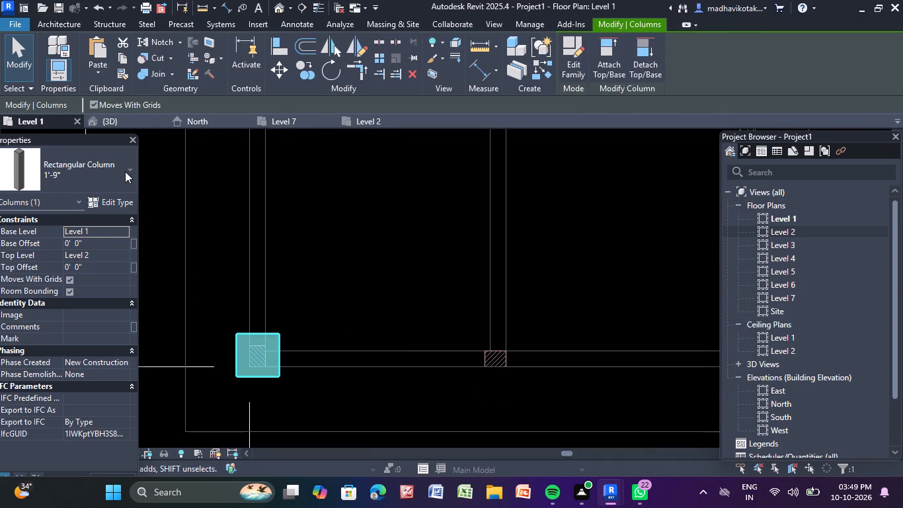
click(125, 171)
click(90, 243)
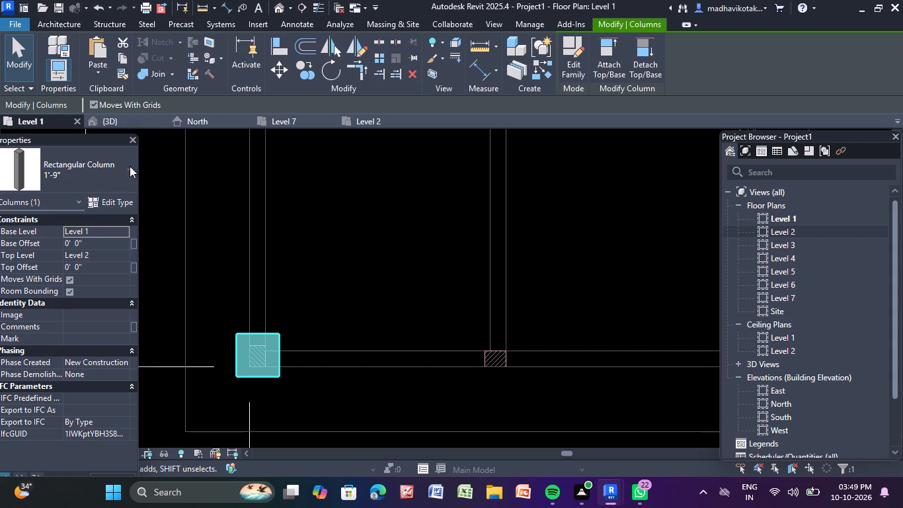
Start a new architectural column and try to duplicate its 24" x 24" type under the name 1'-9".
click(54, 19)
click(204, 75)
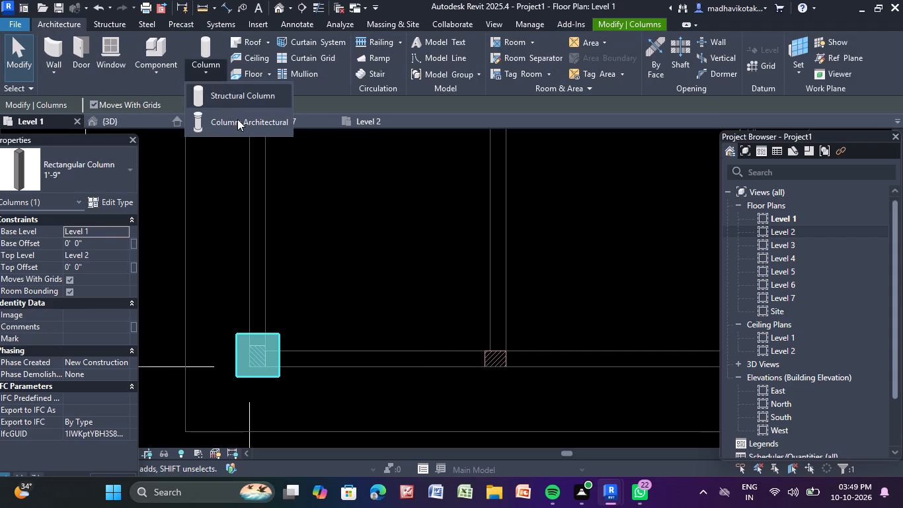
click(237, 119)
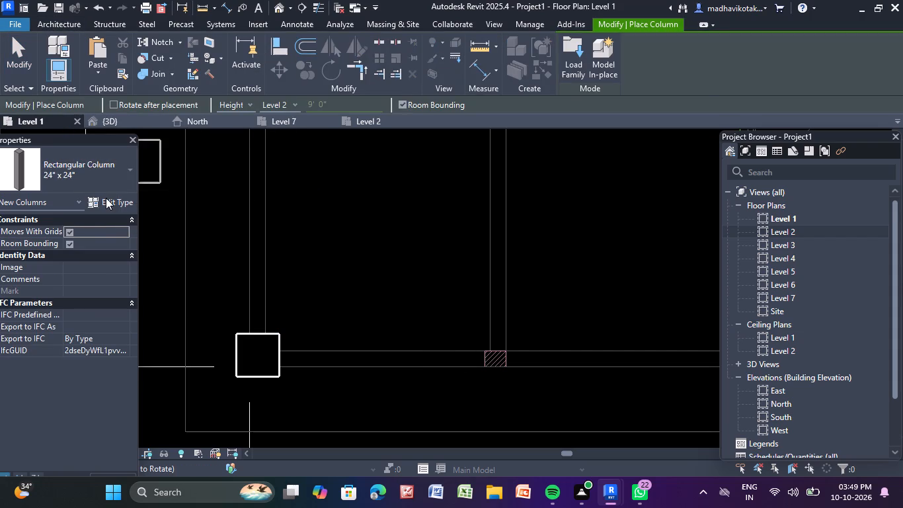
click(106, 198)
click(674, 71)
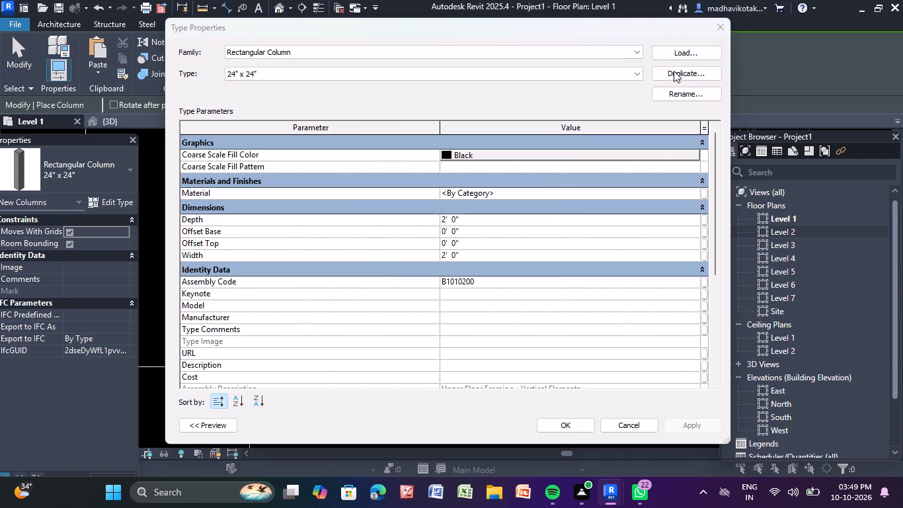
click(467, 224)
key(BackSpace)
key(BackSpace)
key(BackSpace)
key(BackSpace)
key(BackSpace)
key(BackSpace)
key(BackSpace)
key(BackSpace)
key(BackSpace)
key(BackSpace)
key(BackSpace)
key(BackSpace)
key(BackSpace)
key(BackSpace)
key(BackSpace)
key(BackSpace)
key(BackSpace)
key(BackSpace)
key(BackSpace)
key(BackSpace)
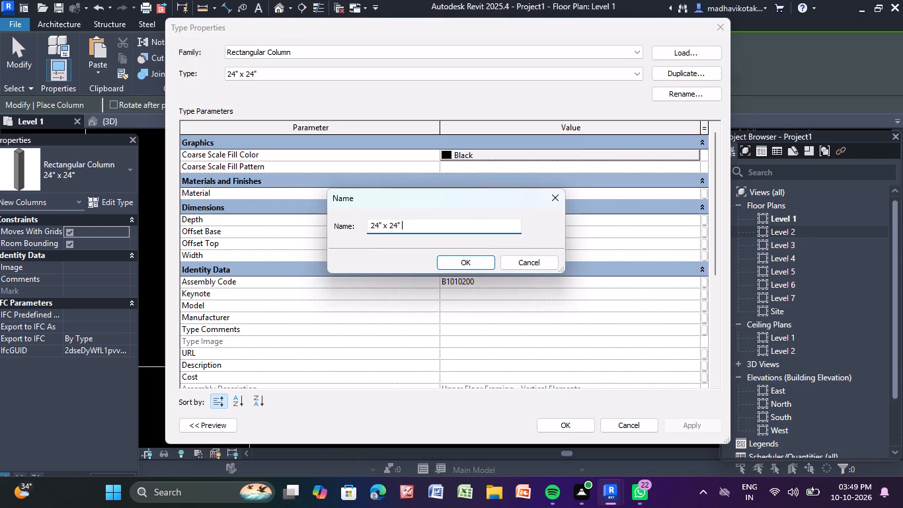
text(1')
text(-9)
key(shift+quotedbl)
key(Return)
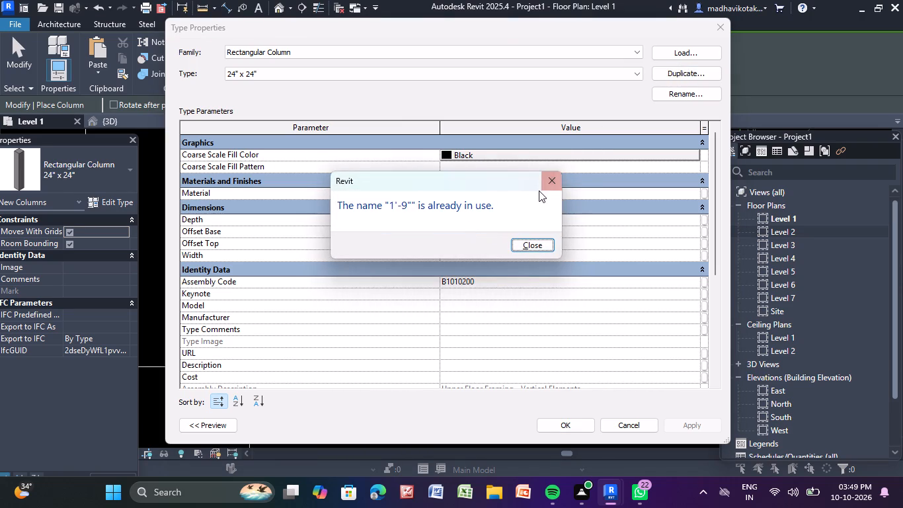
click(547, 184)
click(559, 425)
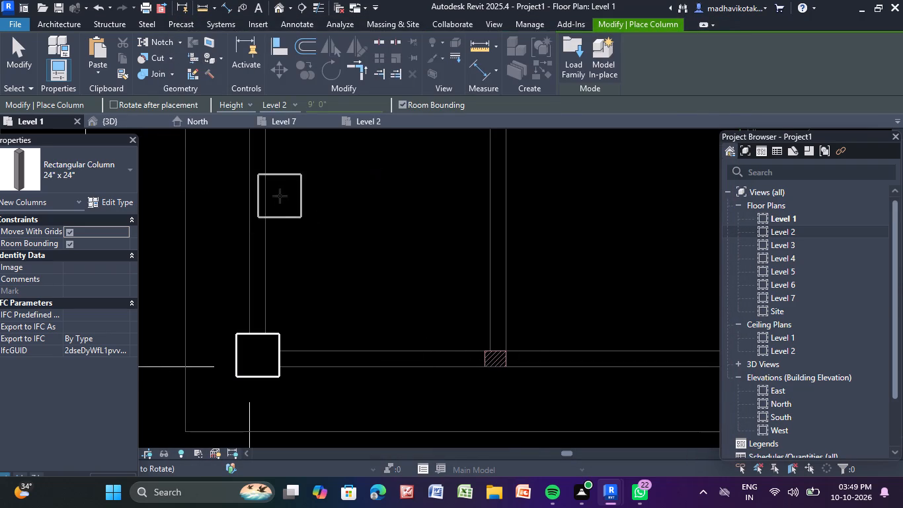
Place 1'-9" type architectural columns over the first three hatched columns after the lower-left corner along the plan's bottom wall.
click(132, 171)
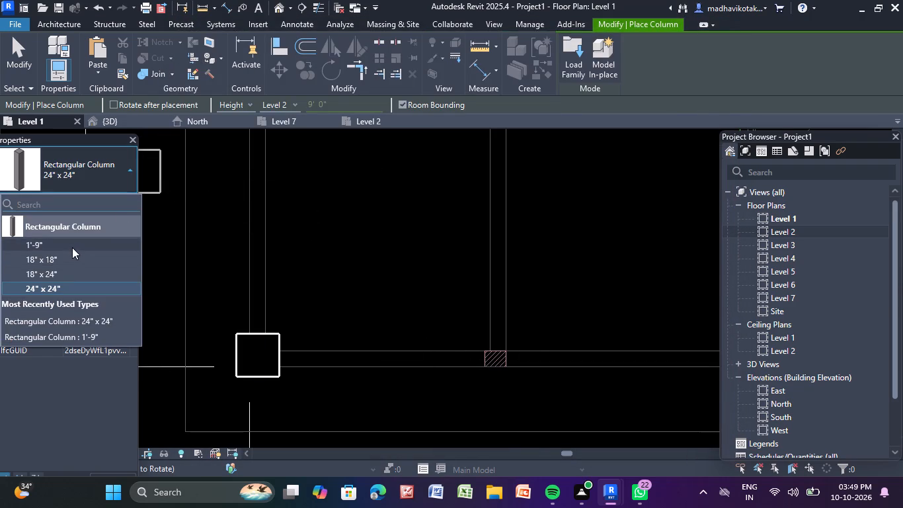
click(72, 247)
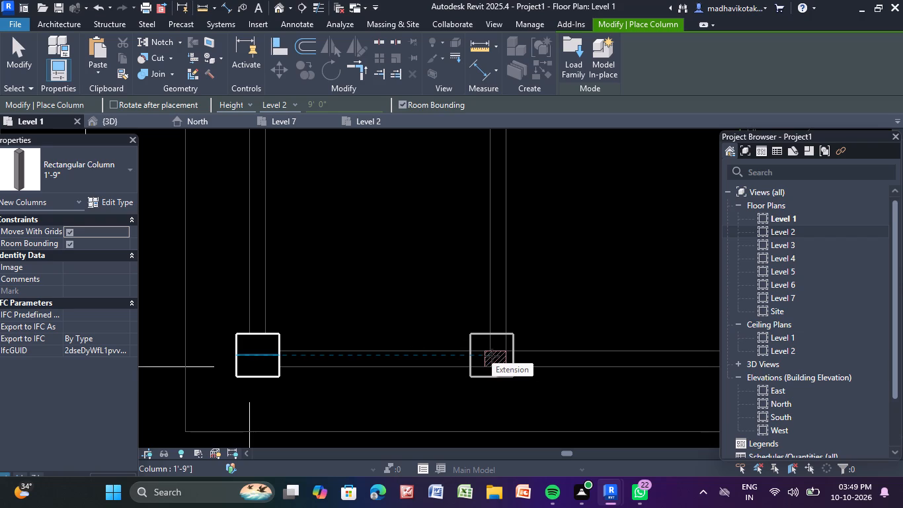
click(495, 357)
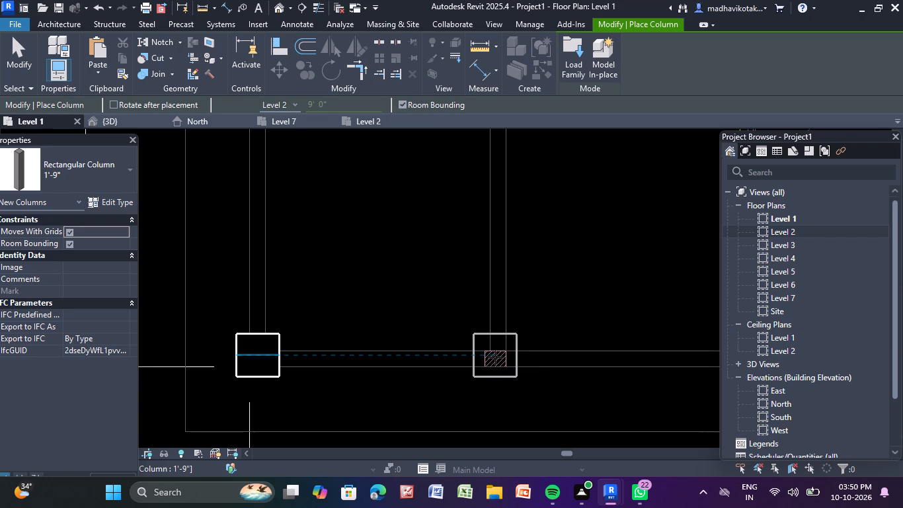
scroll(582, 360, down, 2)
middle_drag(487, 362, 247, 341)
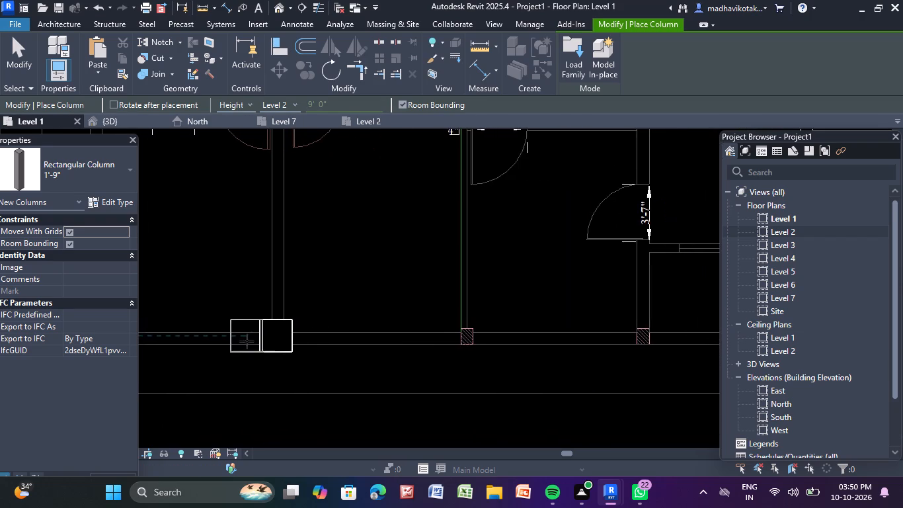
scroll(466, 333, up, 3)
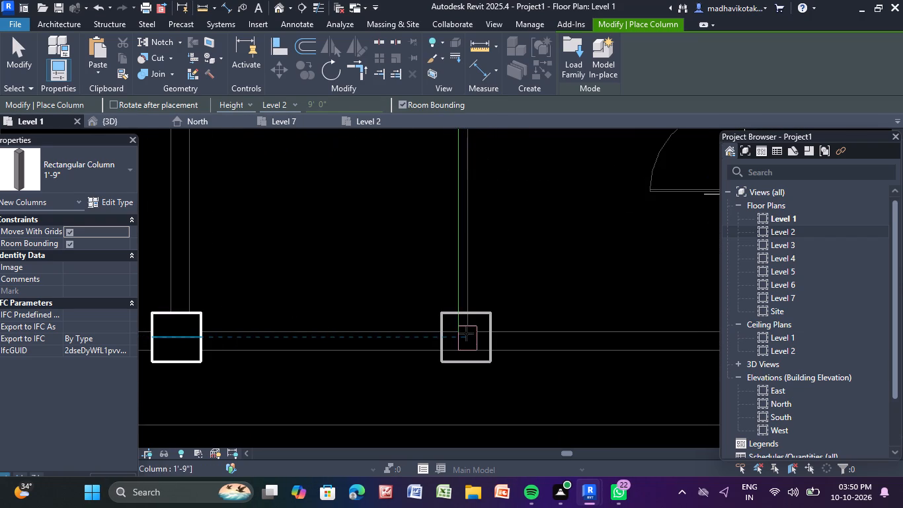
click(467, 341)
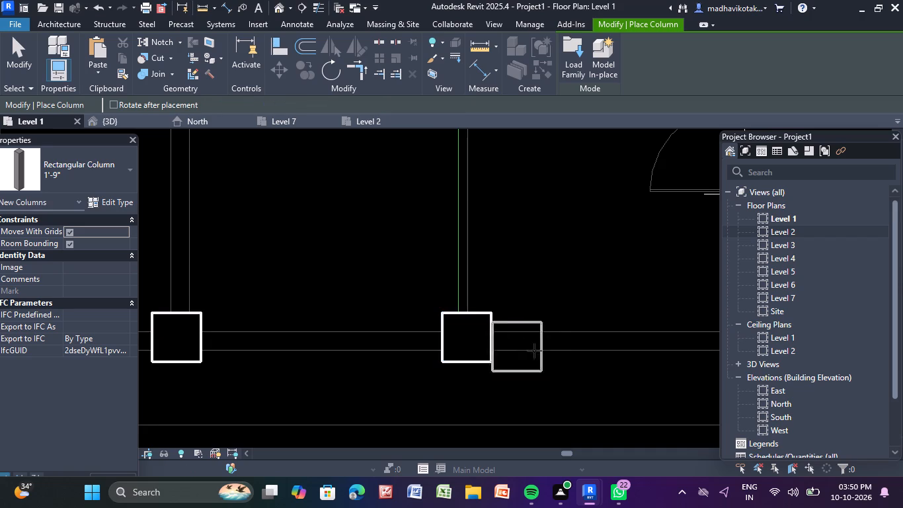
middle_drag(535, 352, 274, 355)
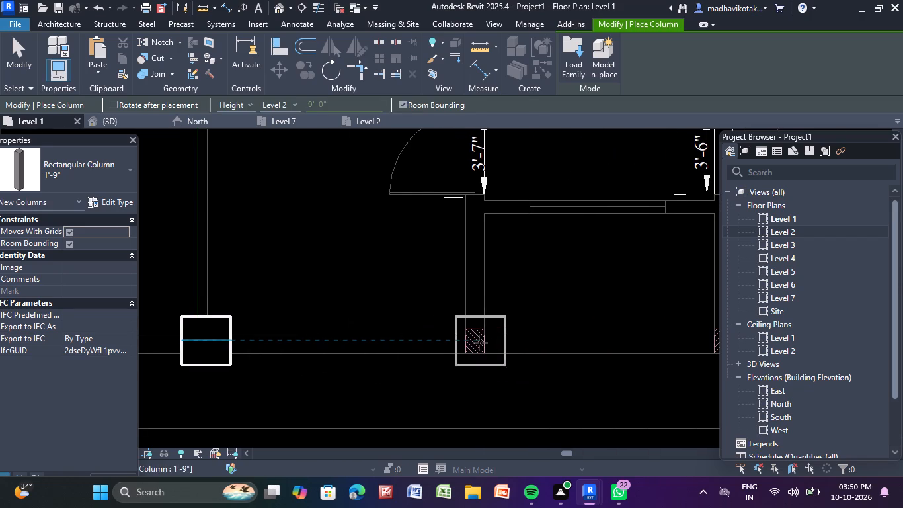
click(482, 343)
Place 1'-9" type columns over the following three hatched columns along the bottom wall, up to the one before the lower-right corner.
scroll(522, 341, down, 4)
middle_drag(524, 341, 315, 367)
scroll(430, 373, up, 5)
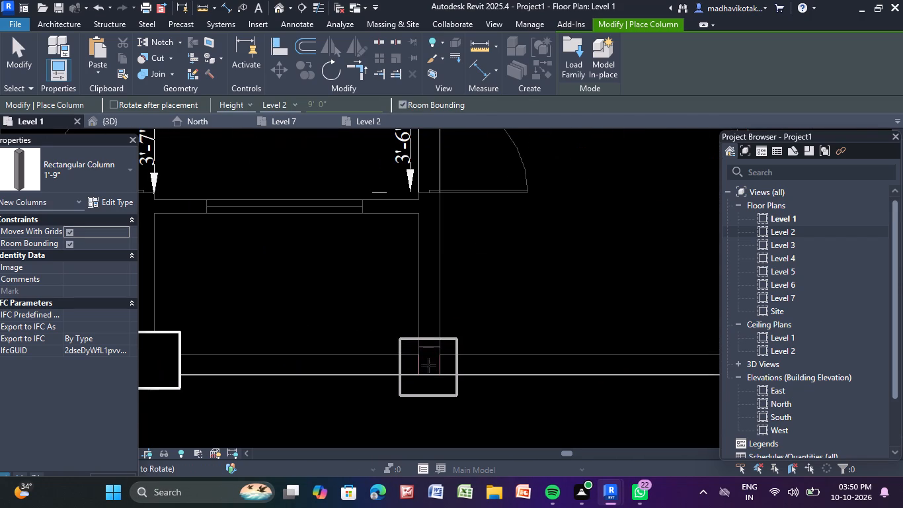
click(430, 363)
scroll(506, 349, down, 2)
middle_drag(506, 348, 317, 355)
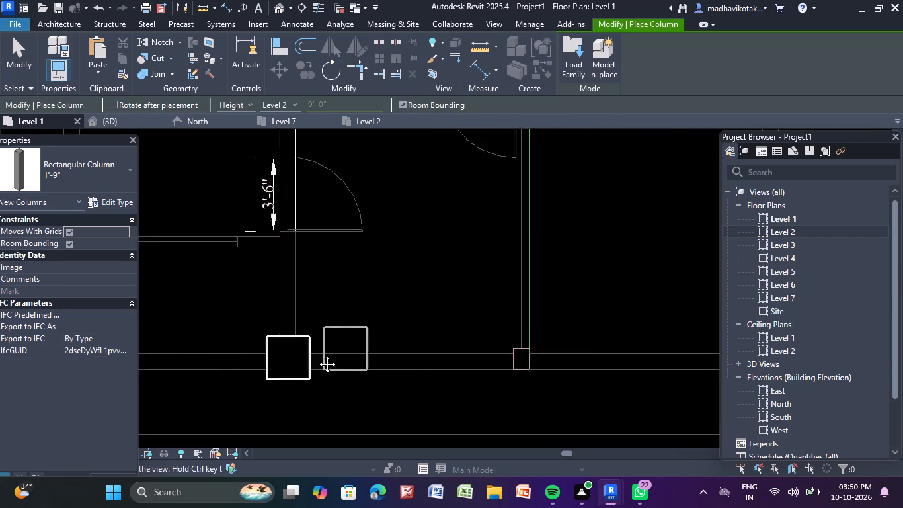
middle_drag(317, 355, 223, 352)
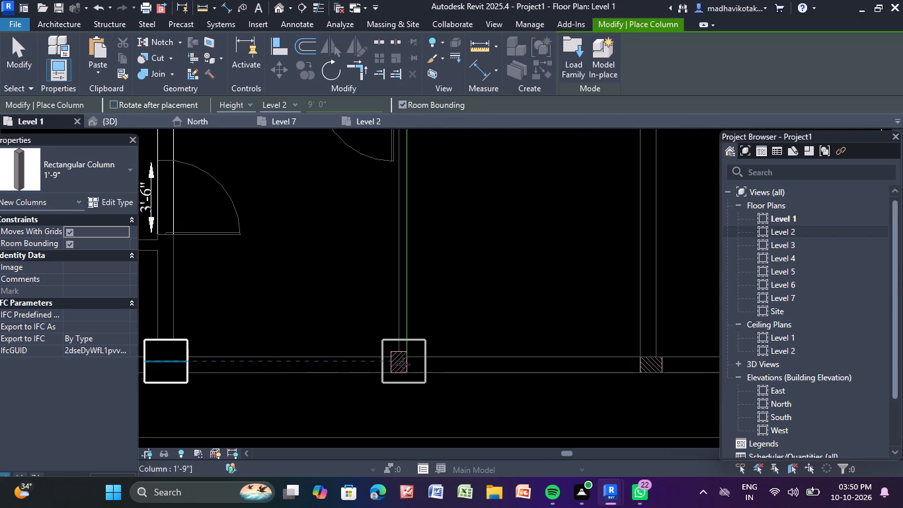
click(403, 364)
scroll(506, 374, down, 2)
middle_drag(507, 374, 253, 376)
scroll(253, 376, down, 1)
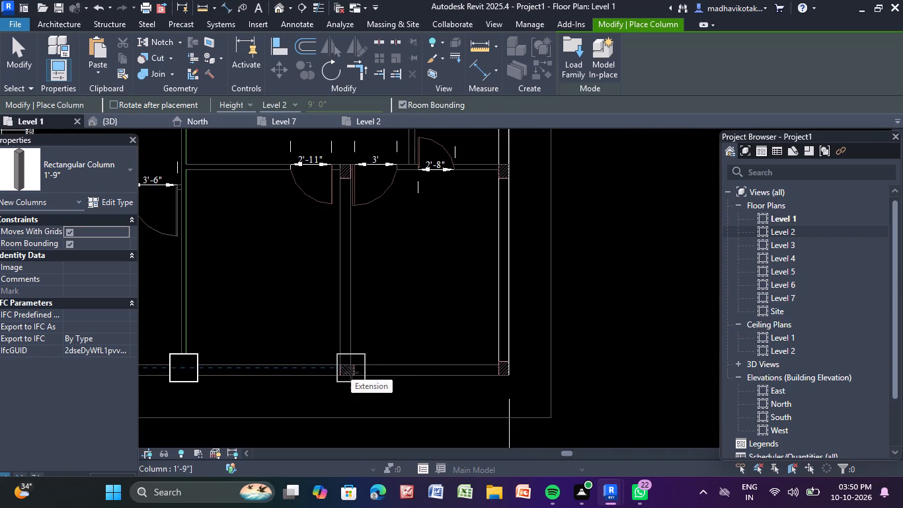
click(351, 372)
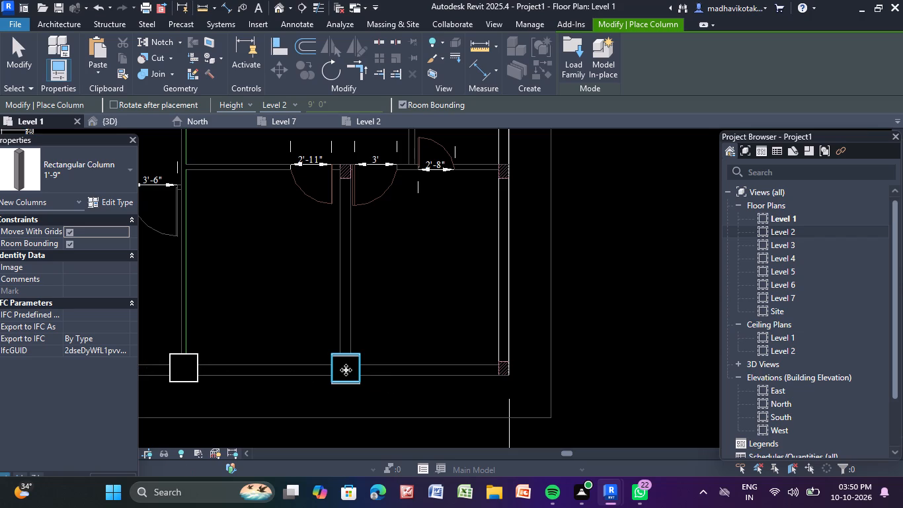
scroll(367, 359, up, 4)
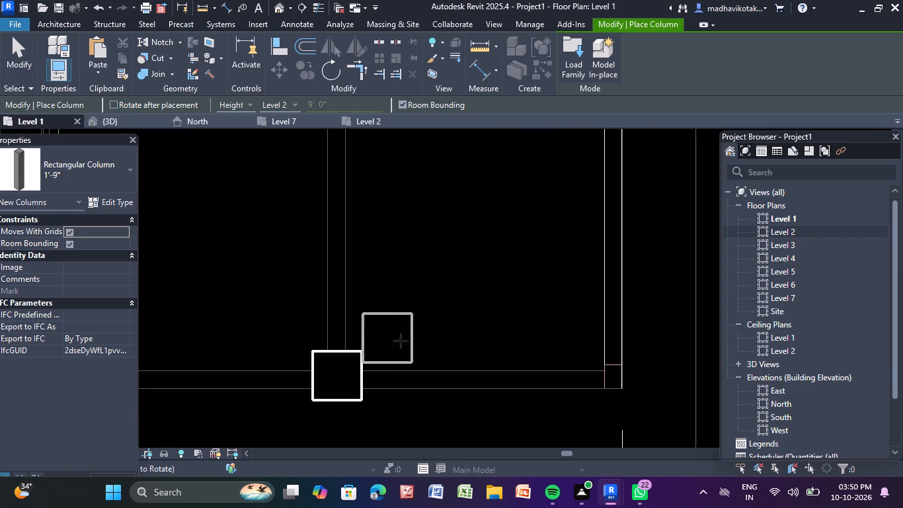
Place a 1'-9" type column over the hatched column at the plan's lower-right corner.
scroll(470, 363, up, 4)
scroll(471, 369, down, 8)
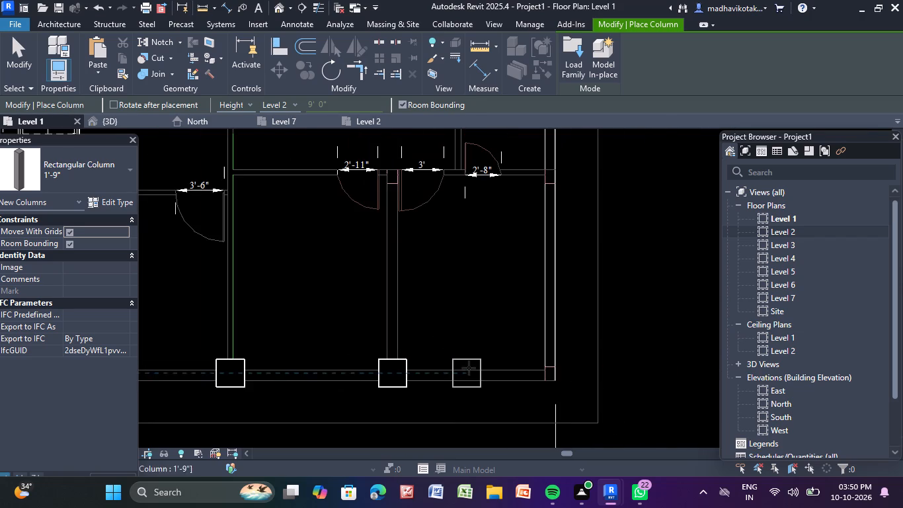
scroll(473, 367, up, 1)
scroll(553, 374, up, 5)
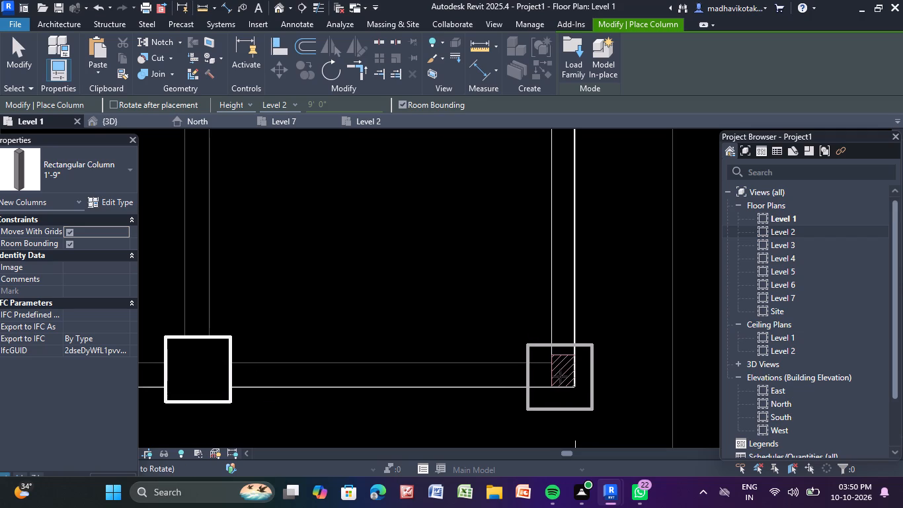
click(561, 375)
Place 1'-9" type columns on the right outer wall beside the 2'-8" door and between the adjacent 2'-11" and 3' doors.
scroll(572, 251, down, 5)
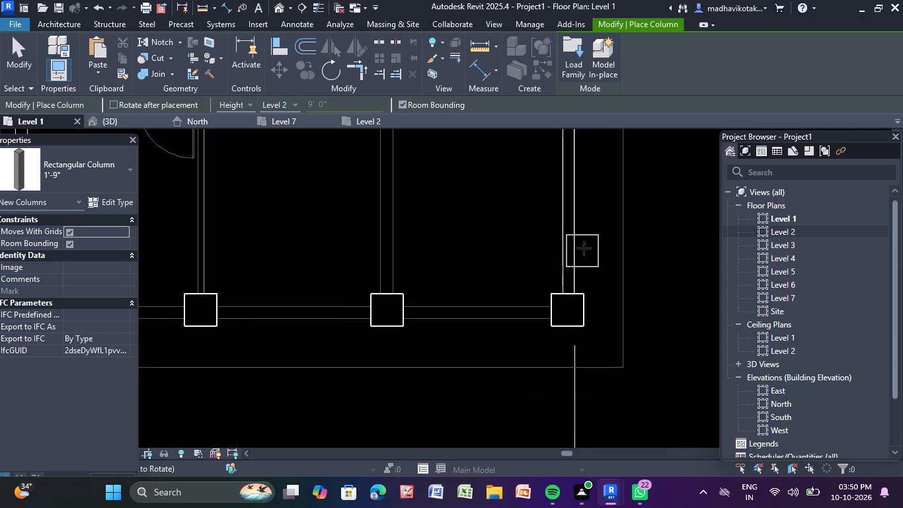
scroll(589, 229, down, 7)
middle_drag(582, 195, 565, 360)
scroll(561, 327, up, 6)
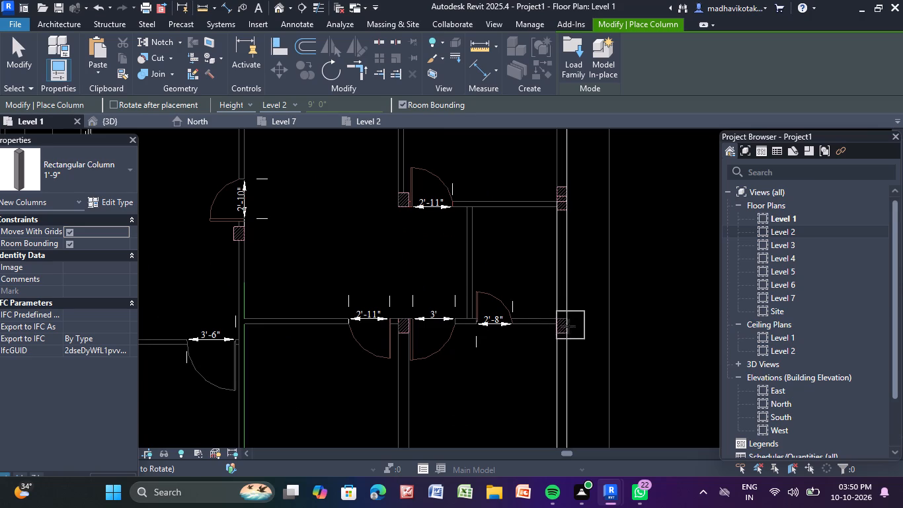
scroll(567, 325, up, 6)
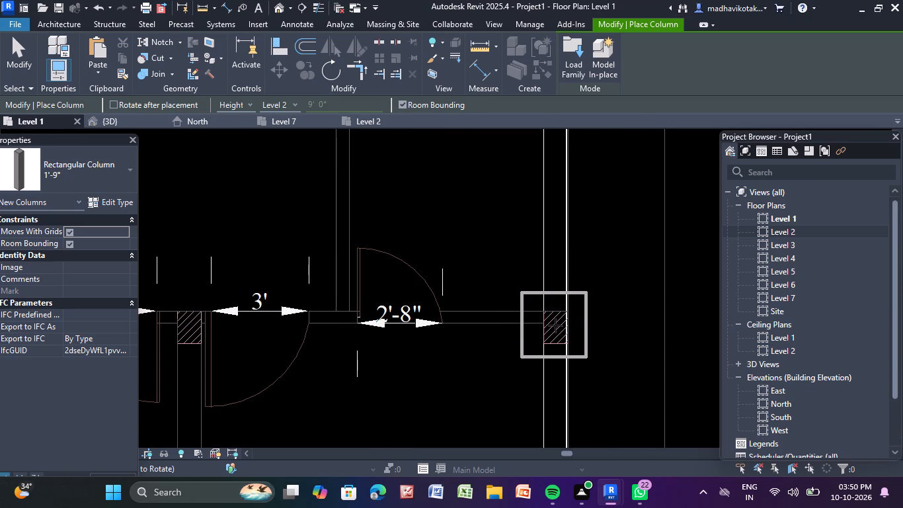
click(557, 325)
scroll(453, 333, down, 3)
middle_drag(453, 333, 615, 339)
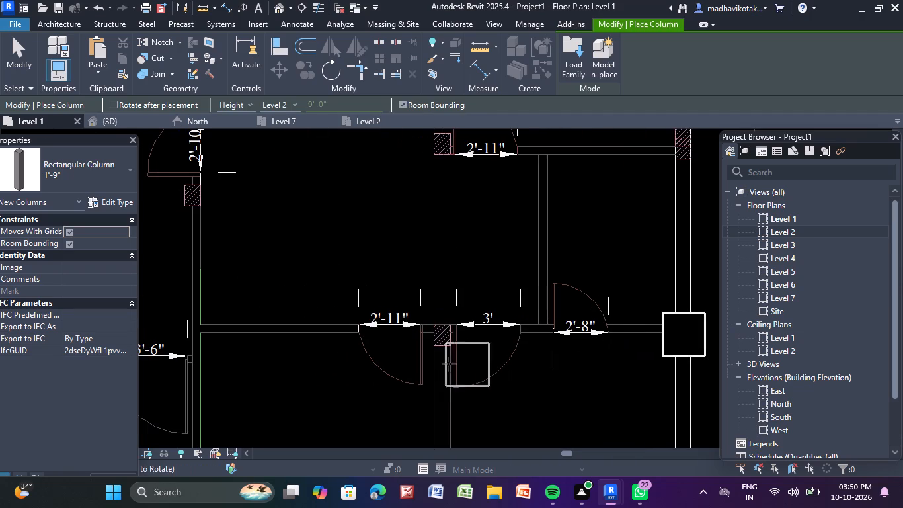
scroll(440, 336, up, 6)
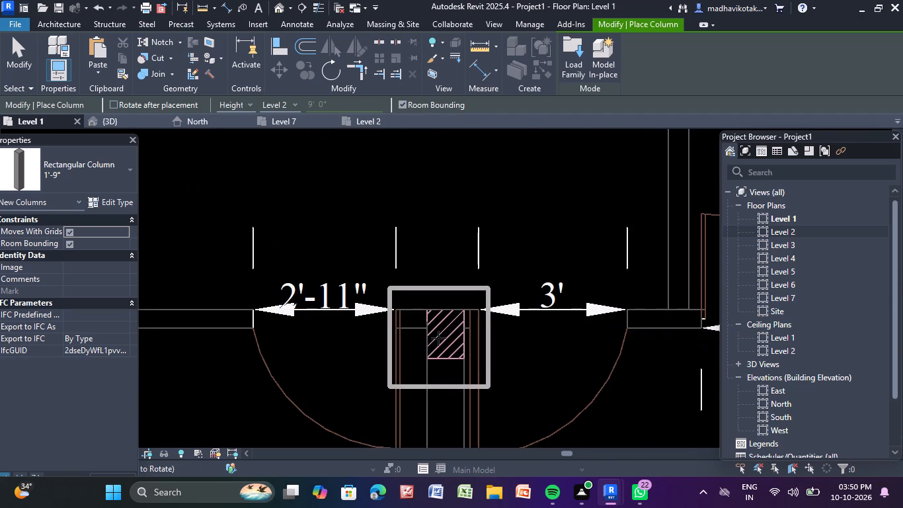
click(444, 339)
Place a 1'-9" type column over the hatched column between the paired 3' doors in the plan's left half.
scroll(444, 341, down, 6)
middle_drag(444, 341, 523, 331)
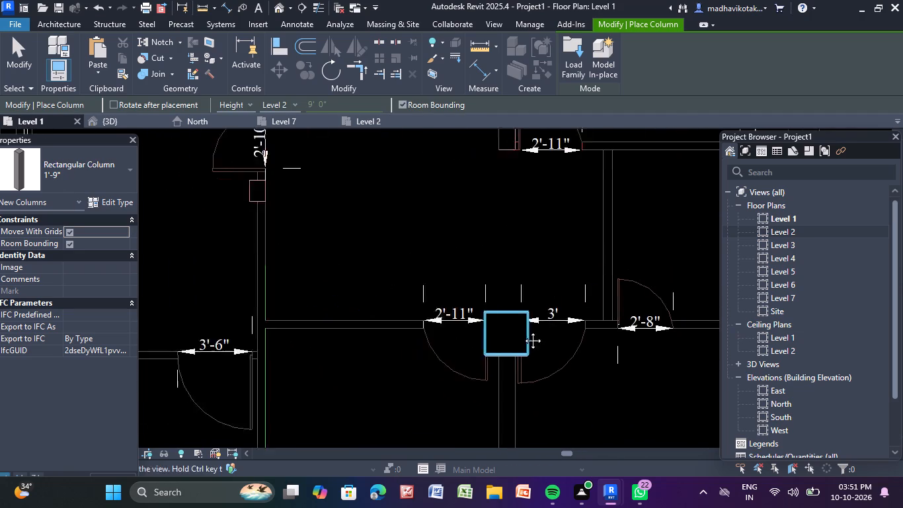
middle_drag(523, 331, 545, 329)
scroll(324, 351, down, 5)
middle_drag(344, 354, 449, 277)
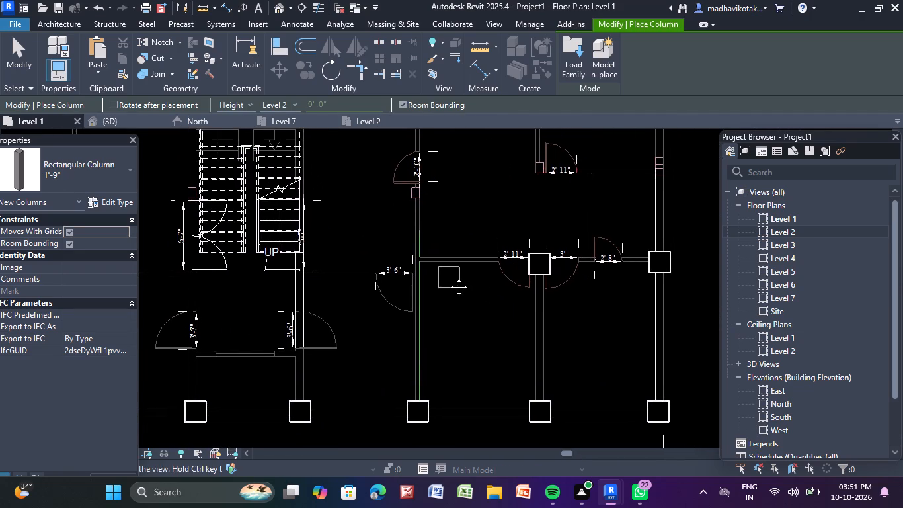
middle_drag(449, 277, 462, 287)
scroll(430, 292, up, 10)
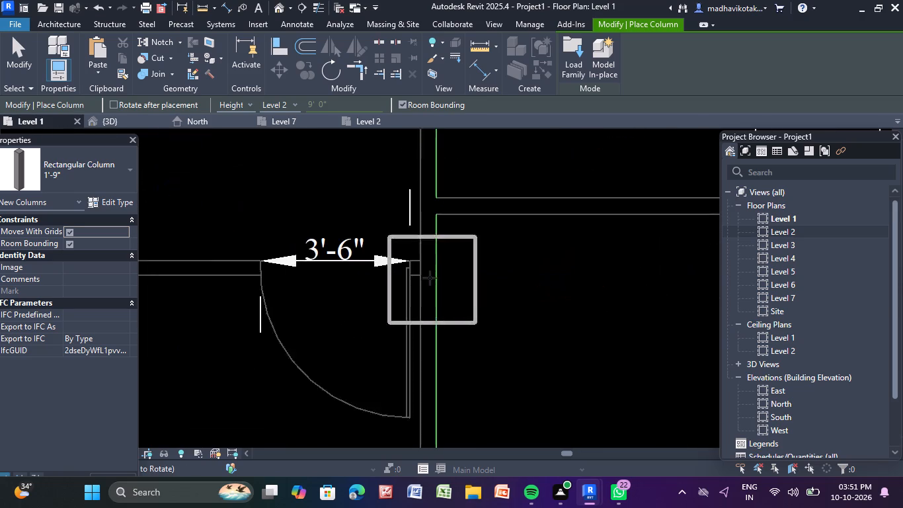
scroll(430, 278, up, 1)
scroll(478, 289, down, 9)
scroll(399, 308, down, 2)
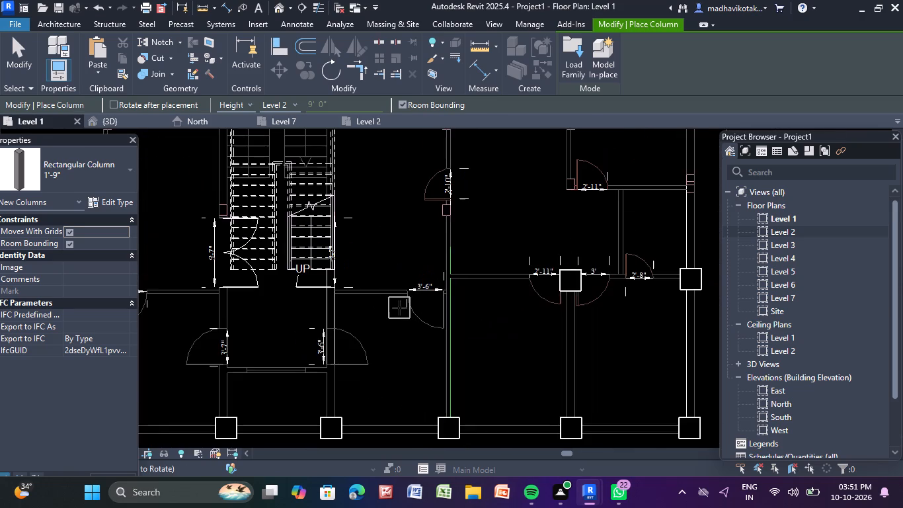
middle_drag(399, 309, 584, 321)
scroll(335, 308, down, 2)
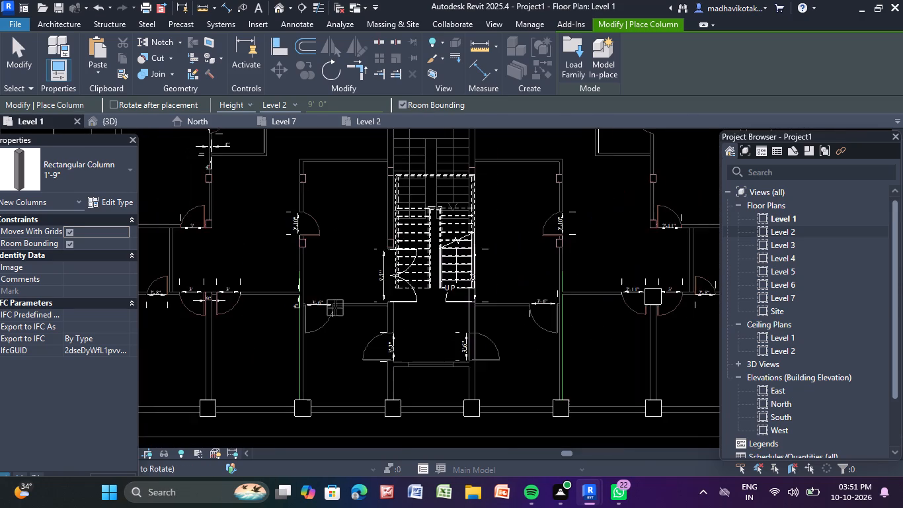
middle_drag(335, 308, 460, 343)
scroll(321, 323, up, 5)
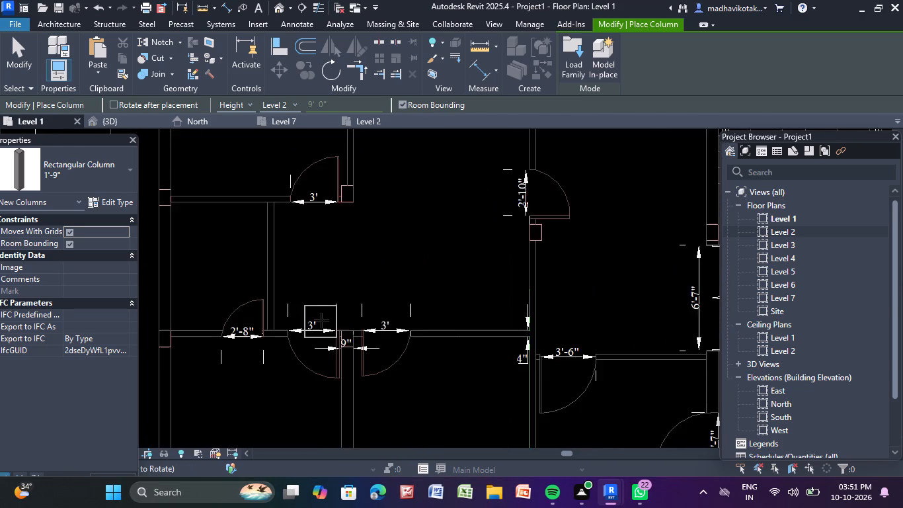
scroll(321, 320, up, 5)
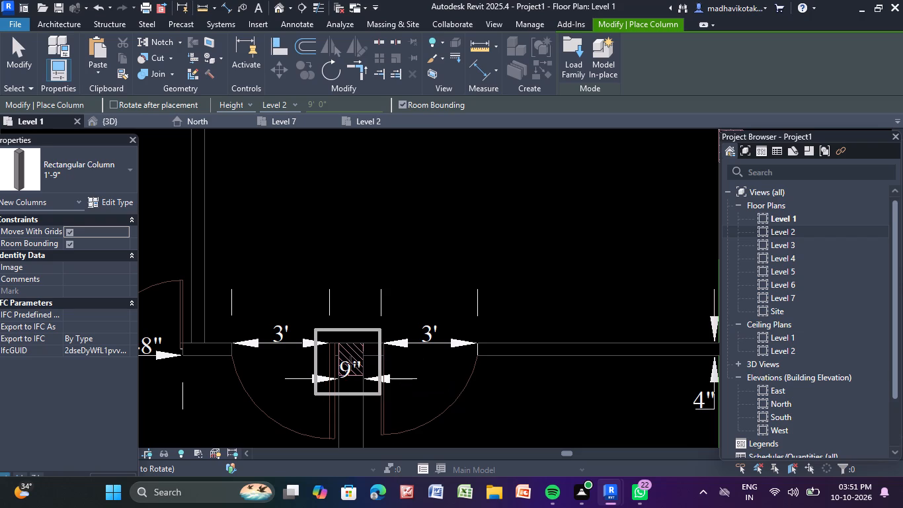
click(350, 363)
Place a 1'-9" type column over the hatched column on the left outer wall, in line with the 2'-8" door wall.
scroll(350, 363, down, 5)
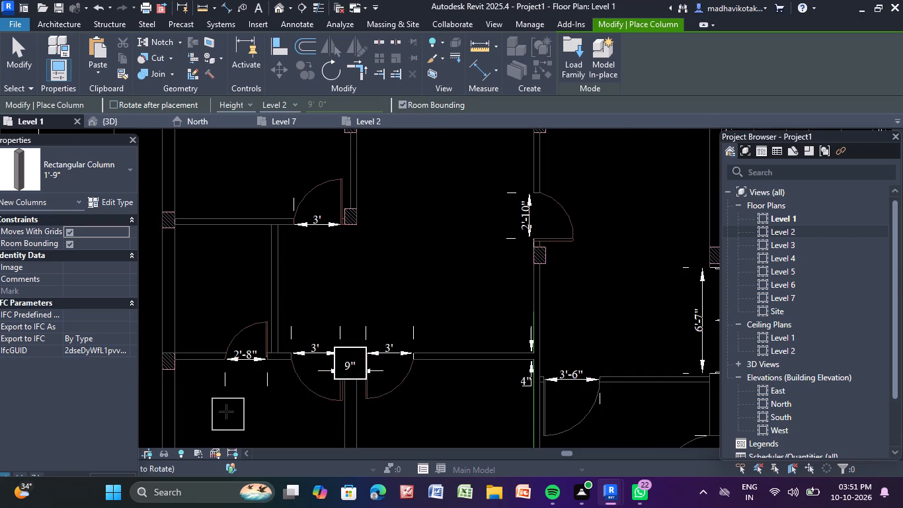
scroll(225, 404, down, 3)
middle_drag(326, 374, 472, 334)
scroll(326, 341, up, 5)
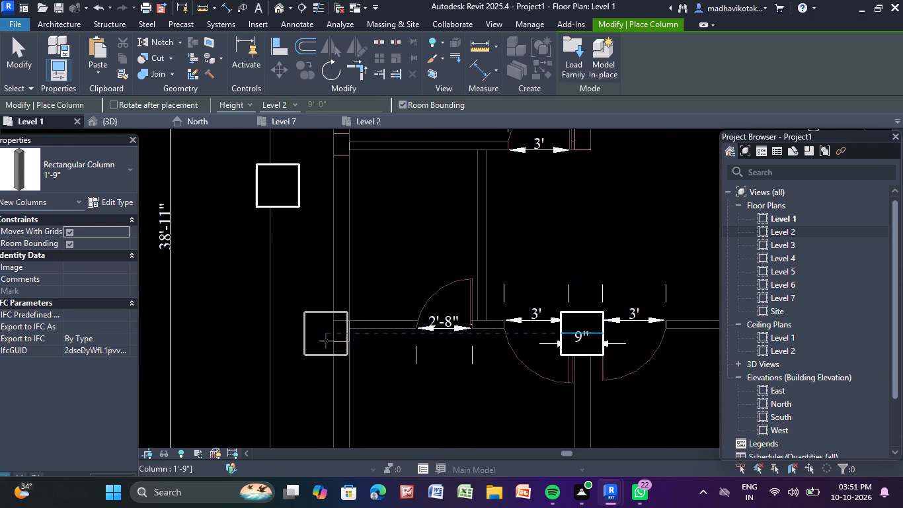
scroll(340, 334, up, 7)
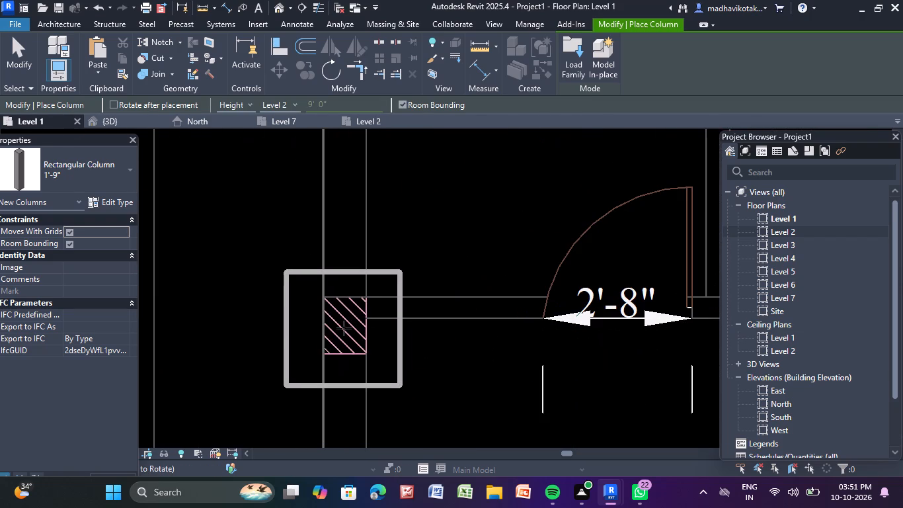
click(344, 328)
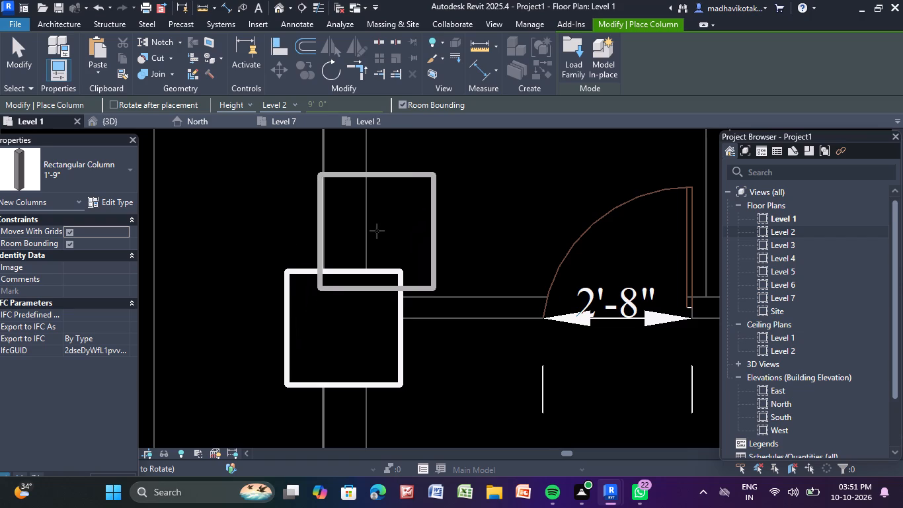
Place a 1'-9" type column over the hatched column beside the single 3' door in the plan's upper-left room.
scroll(377, 231, down, 5)
middle_drag(377, 231, 148, 486)
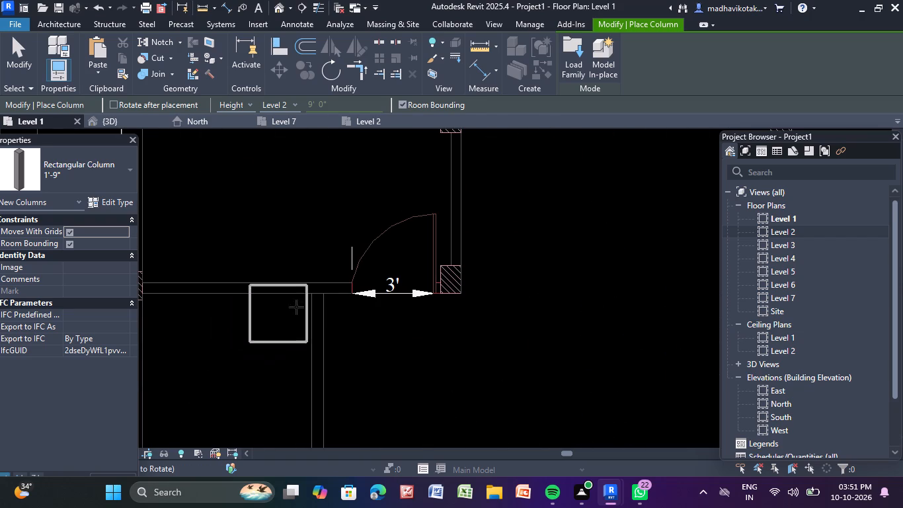
scroll(362, 280, down, 1)
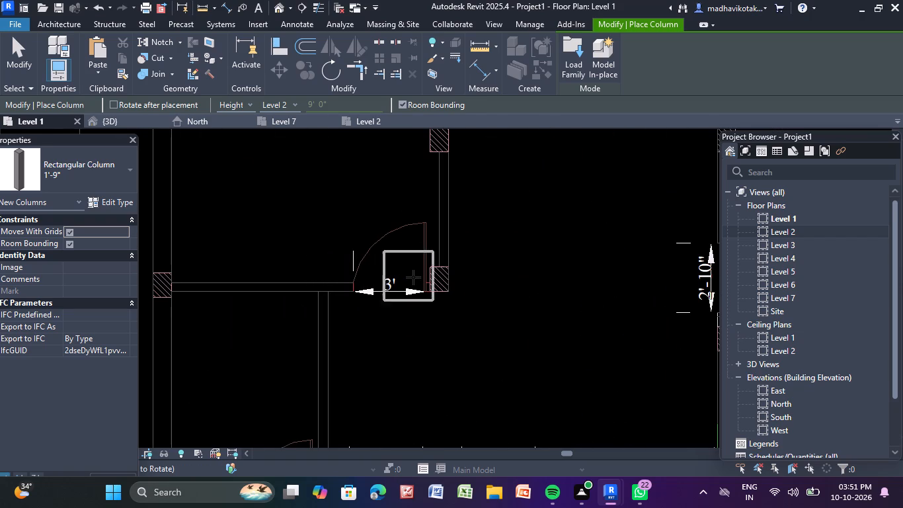
scroll(440, 278, up, 5)
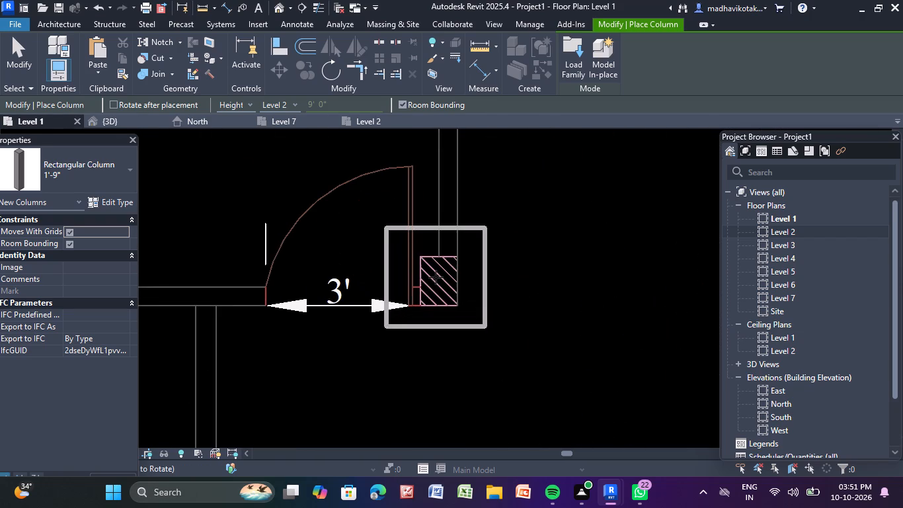
click(439, 279)
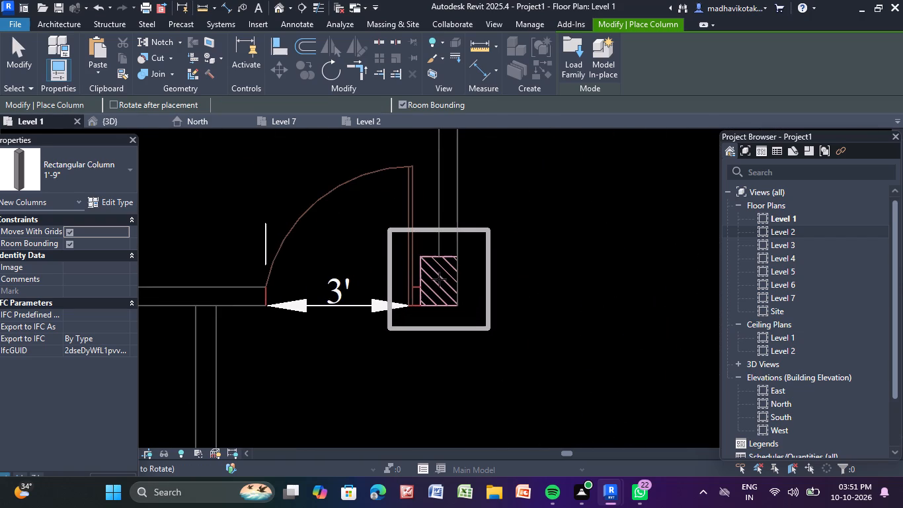
Place 1'-9" type columns over the two remaining hatched columns on the left outer wall, at and above the single 3' door wall.
scroll(453, 258, down, 5)
scroll(479, 207, down, 4)
middle_drag(482, 206, 399, 353)
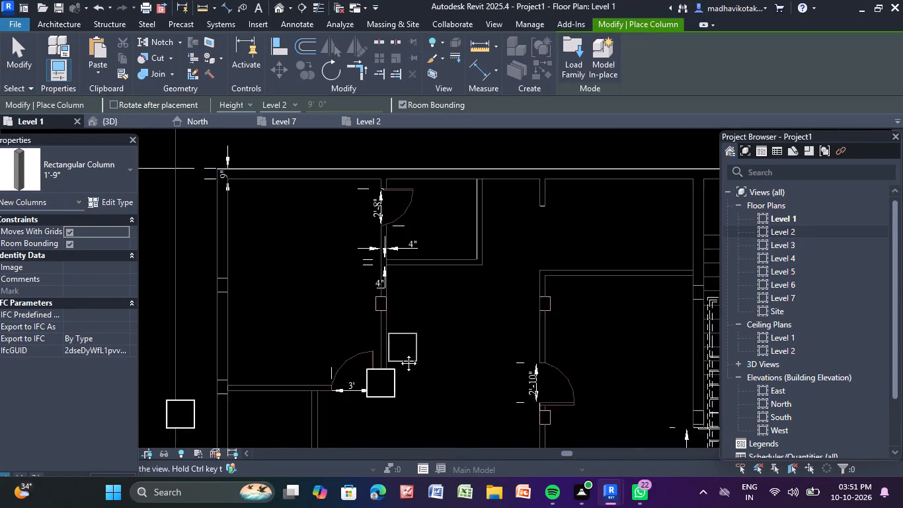
middle_drag(399, 353, 489, 400)
middle_drag(340, 378, 350, 255)
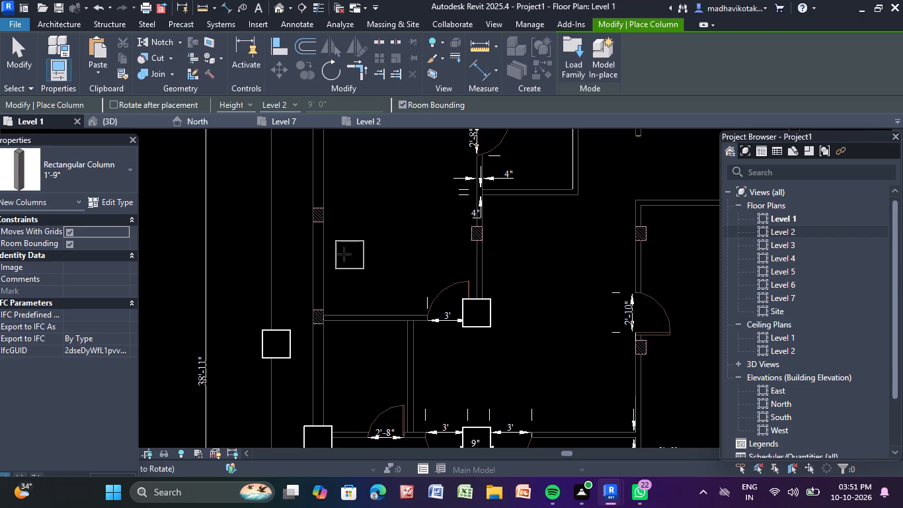
scroll(318, 216, up, 4)
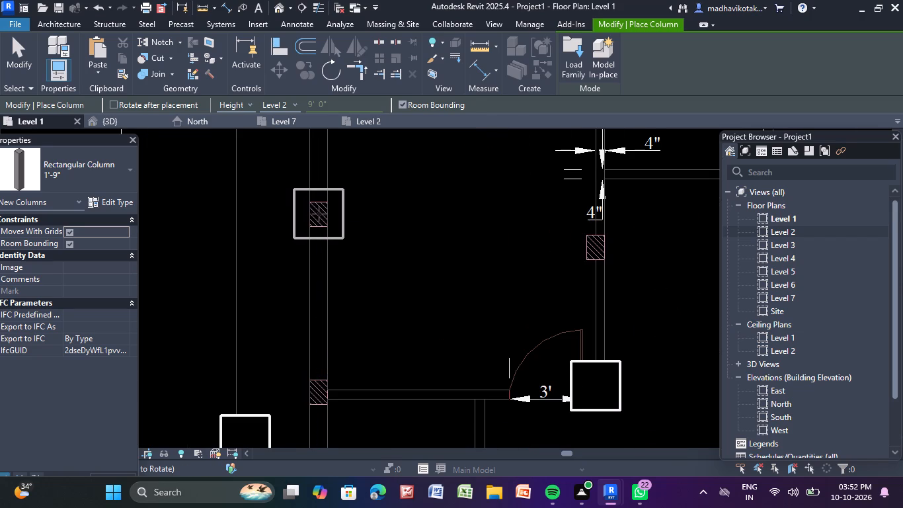
click(321, 212)
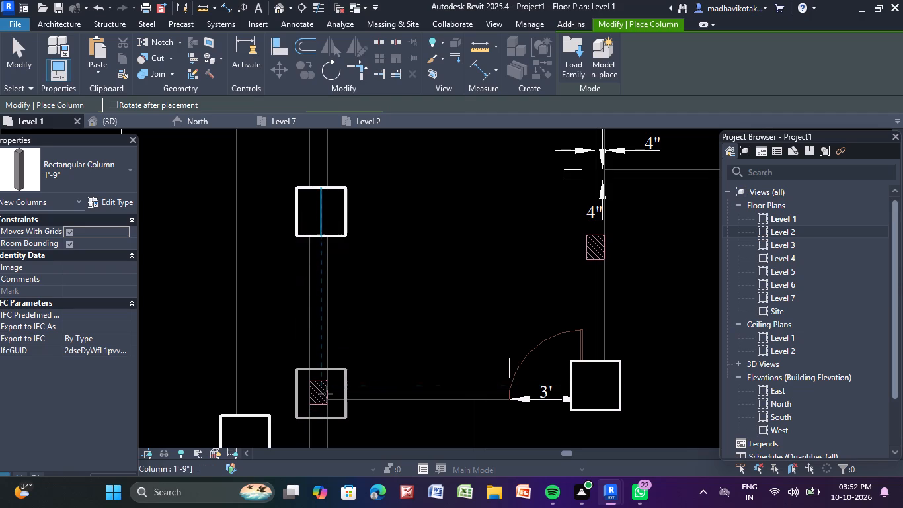
click(321, 394)
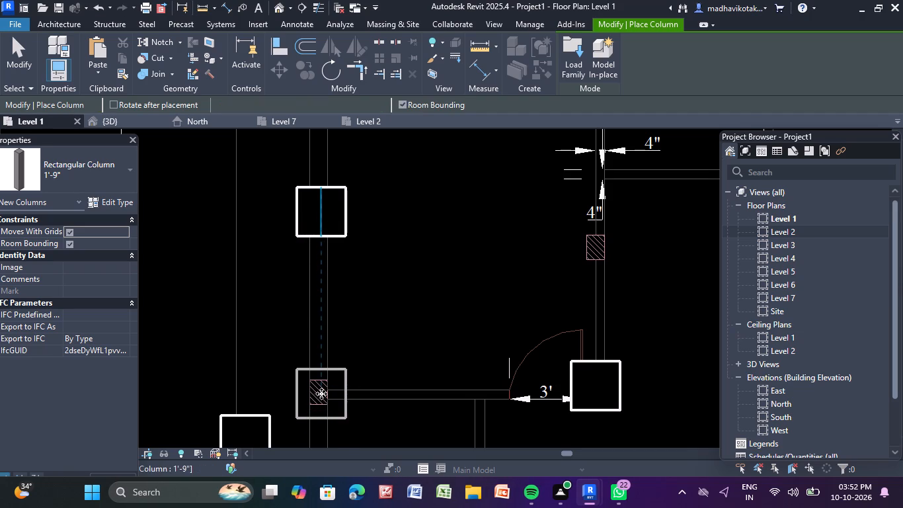
Examine the plan's upper-left corner for a hatched column.
scroll(335, 303, down, 8)
scroll(338, 238, up, 1)
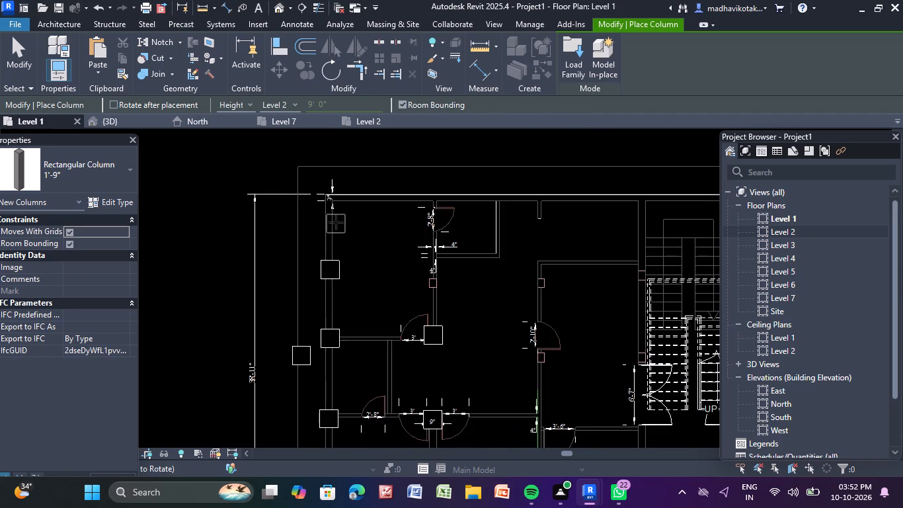
scroll(336, 222, up, 1)
middle_drag(335, 219, 336, 309)
scroll(340, 271, up, 5)
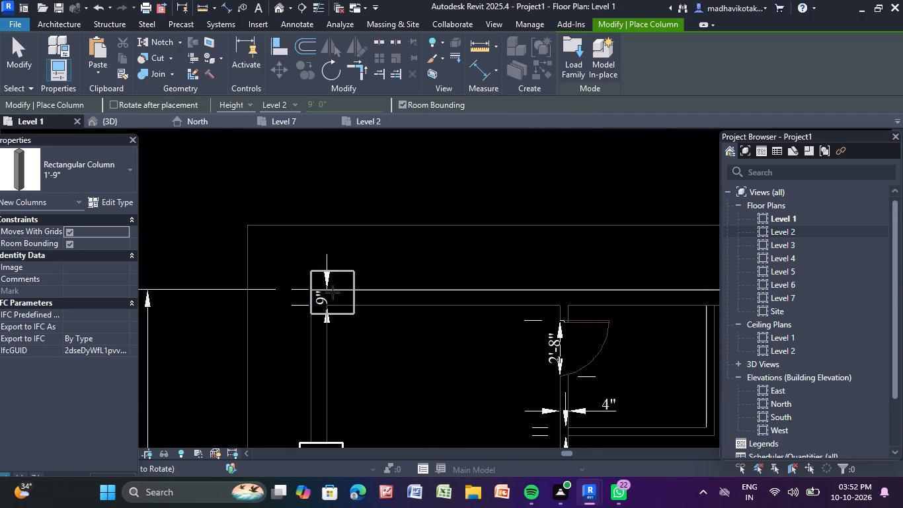
scroll(331, 292, up, 5)
scroll(427, 283, down, 14)
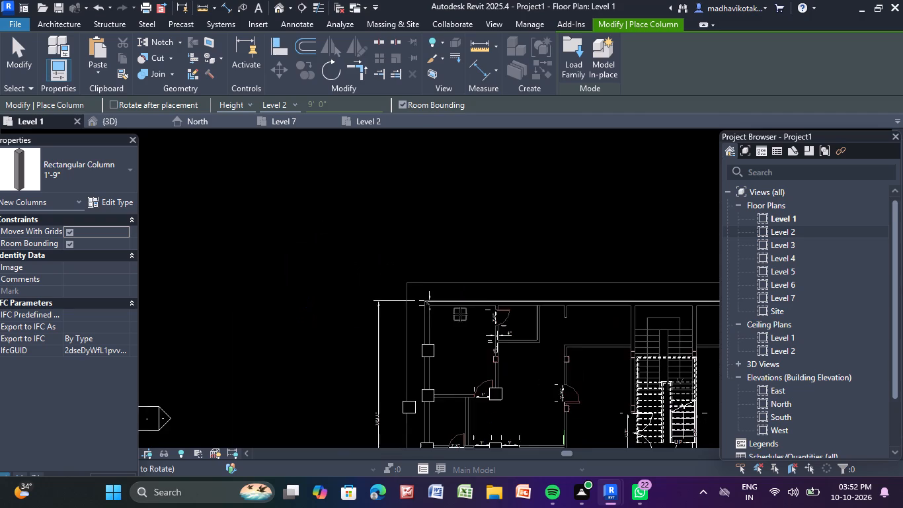
Place 1'-9" type columns over the two hatched columns below and above the 2'-10" door in the wall left of the staircase.
middle_drag(460, 314, 175, 237)
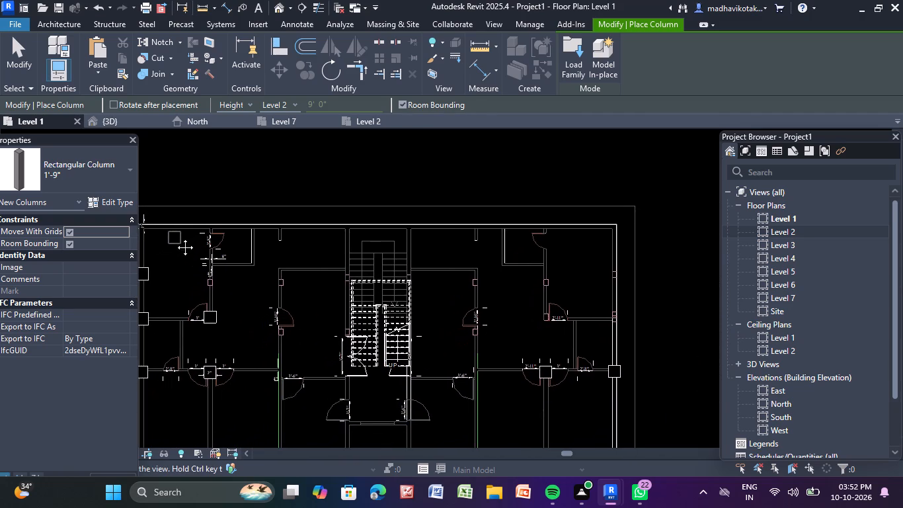
middle_drag(175, 237, 223, 249)
scroll(315, 334, up, 5)
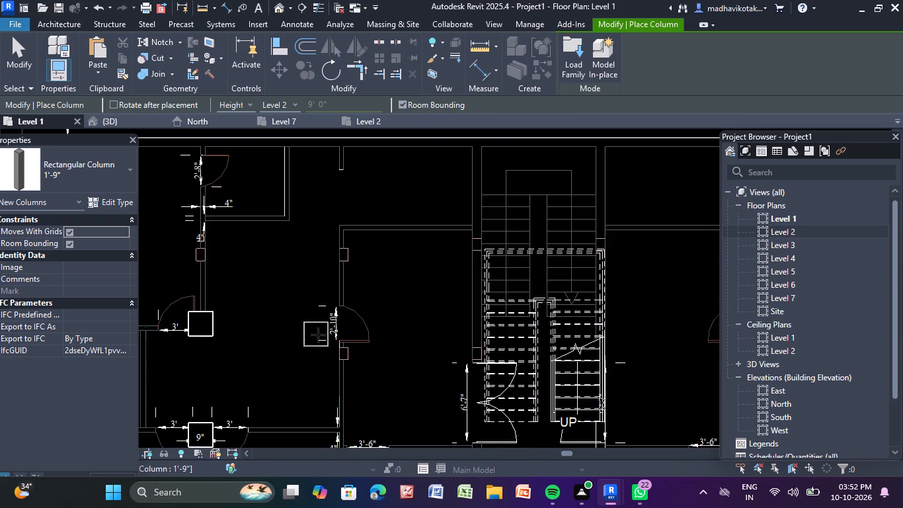
scroll(336, 356, up, 10)
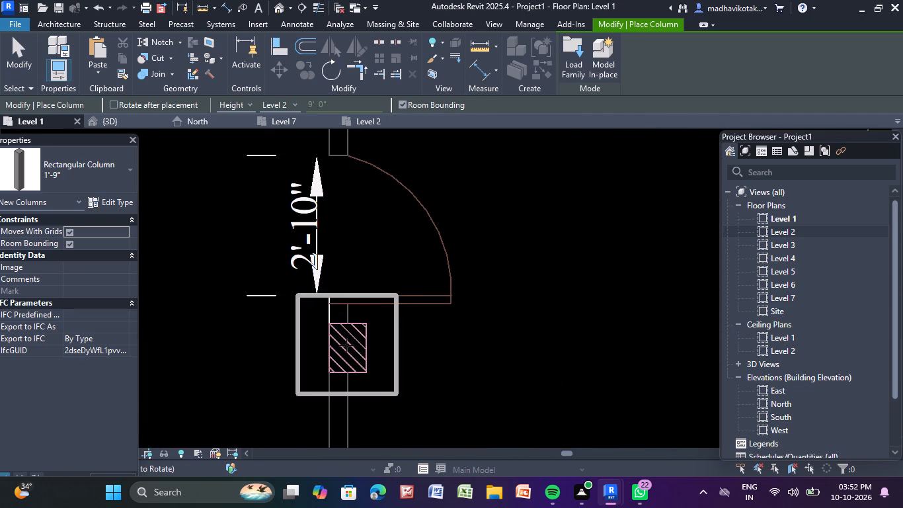
click(346, 345)
scroll(348, 222, down, 5)
middle_drag(346, 221, 348, 251)
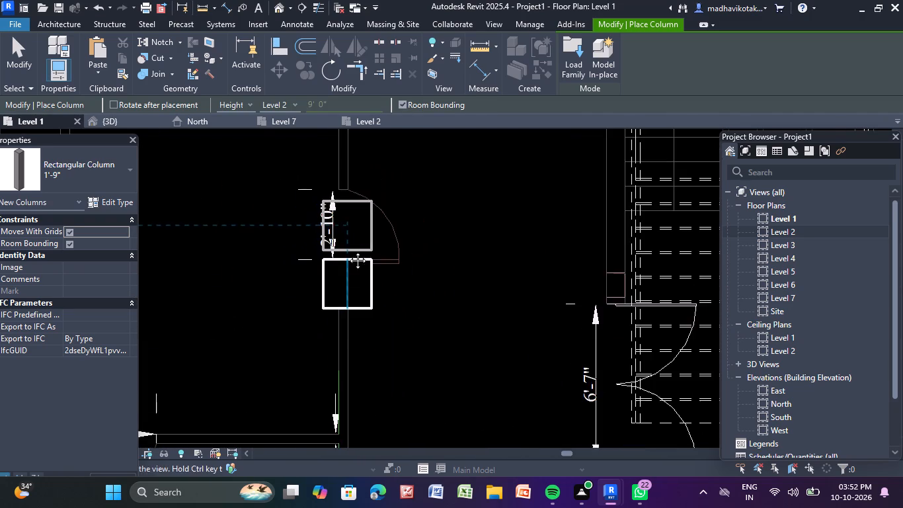
middle_drag(348, 251, 378, 419)
scroll(379, 288, up, 4)
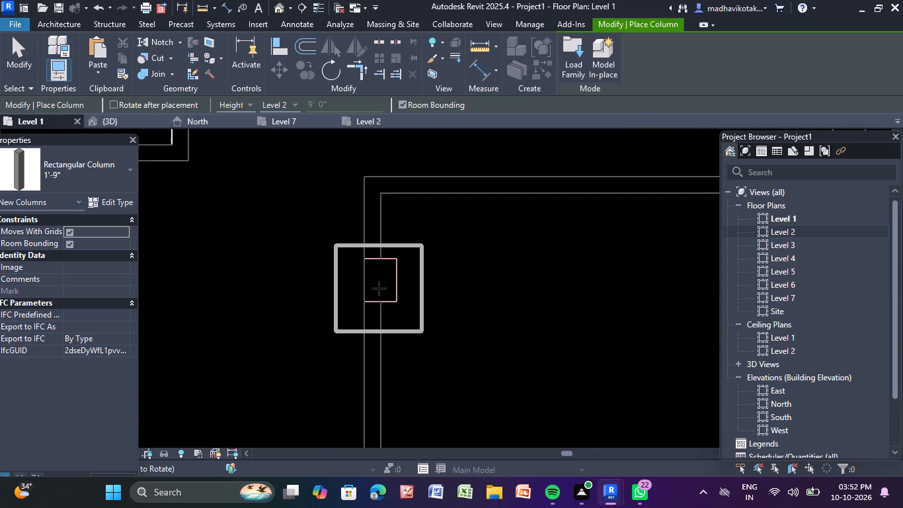
click(383, 282)
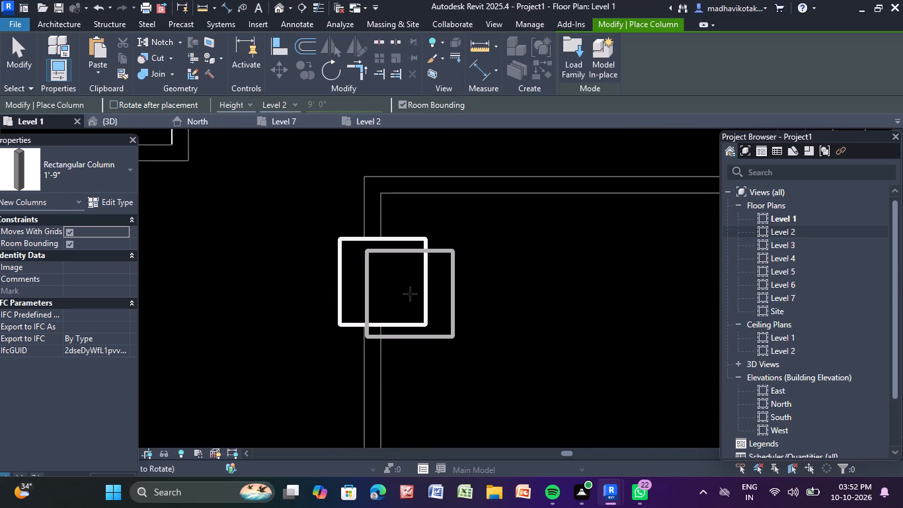
Place a 1'-9" type column over the hatched column above the single 3' door, just below the 4" wall dimensions.
scroll(410, 294, down, 6)
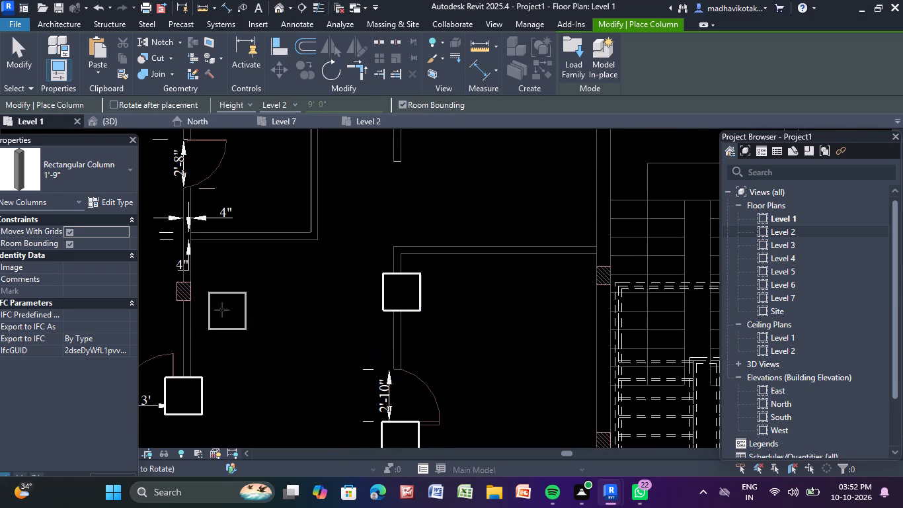
middle_drag(210, 310, 262, 321)
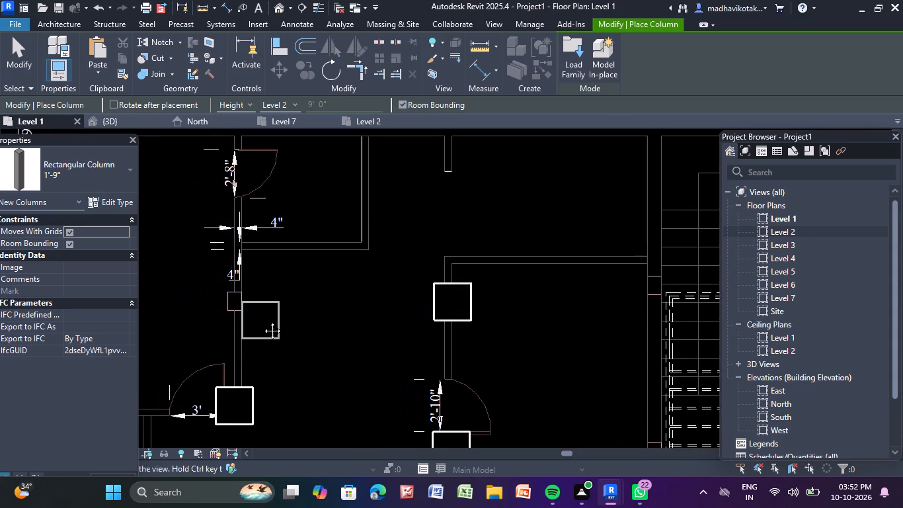
middle_drag(262, 321, 266, 323)
scroll(243, 306, up, 4)
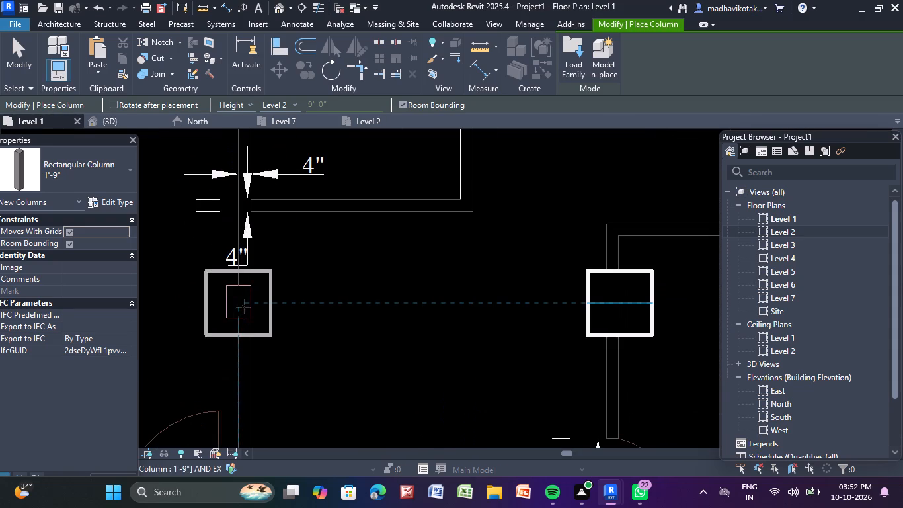
click(243, 306)
Place 1'-9" type columns over the upper hatched columns on the left and right walls of the staircase.
scroll(253, 310, down, 6)
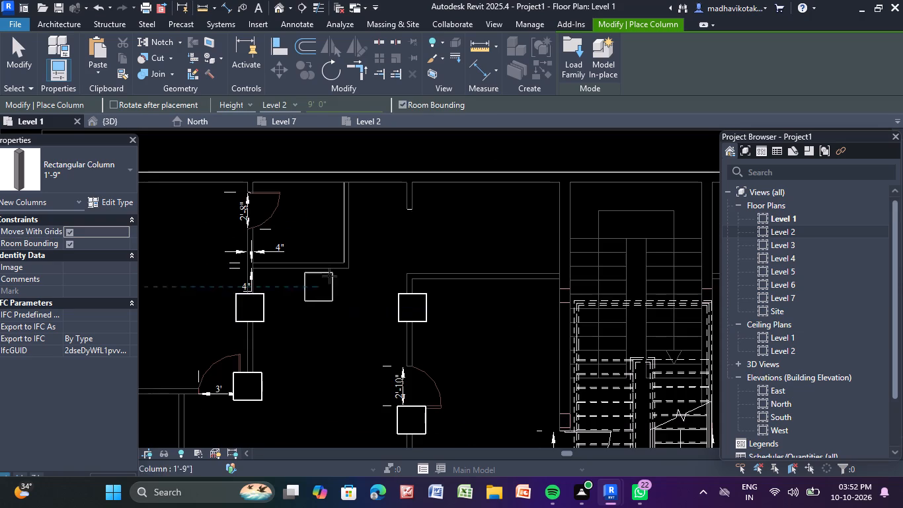
scroll(434, 258, down, 2)
scroll(535, 282, up, 5)
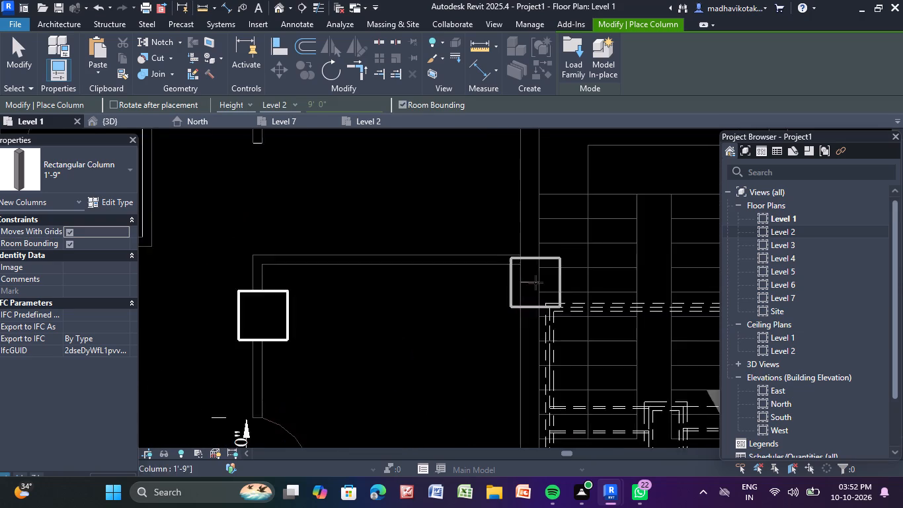
scroll(535, 282, up, 3)
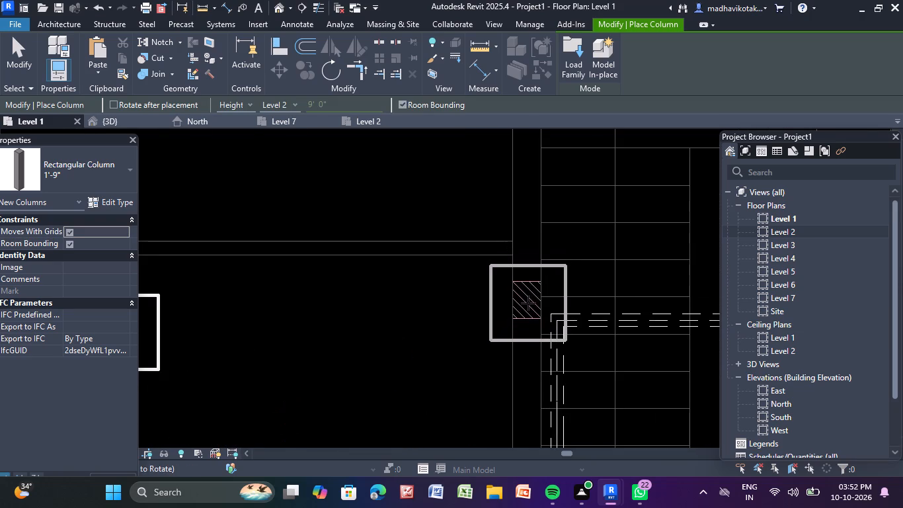
click(527, 302)
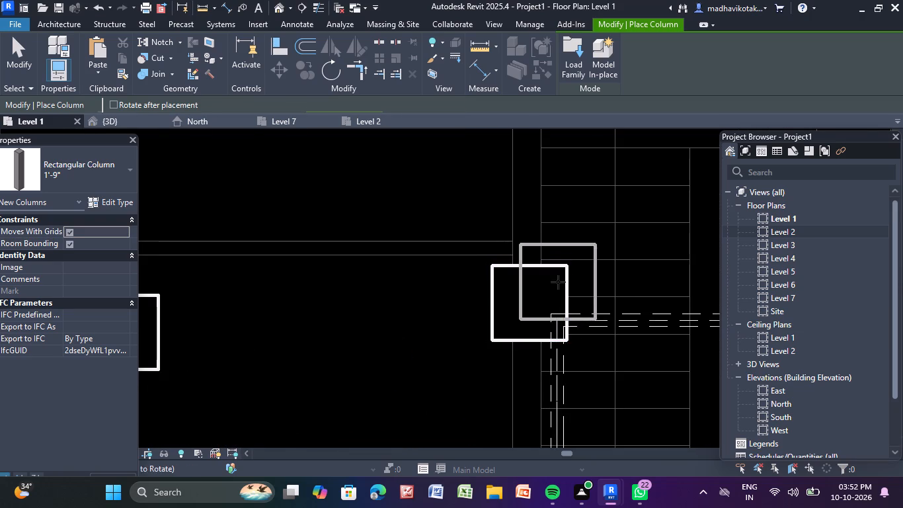
scroll(588, 266, down, 6)
middle_drag(592, 259, 297, 257)
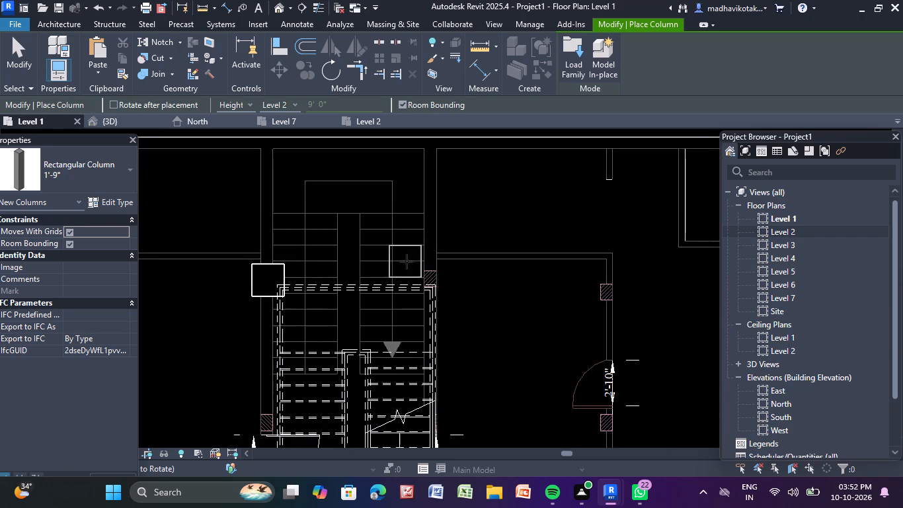
scroll(430, 277, up, 4)
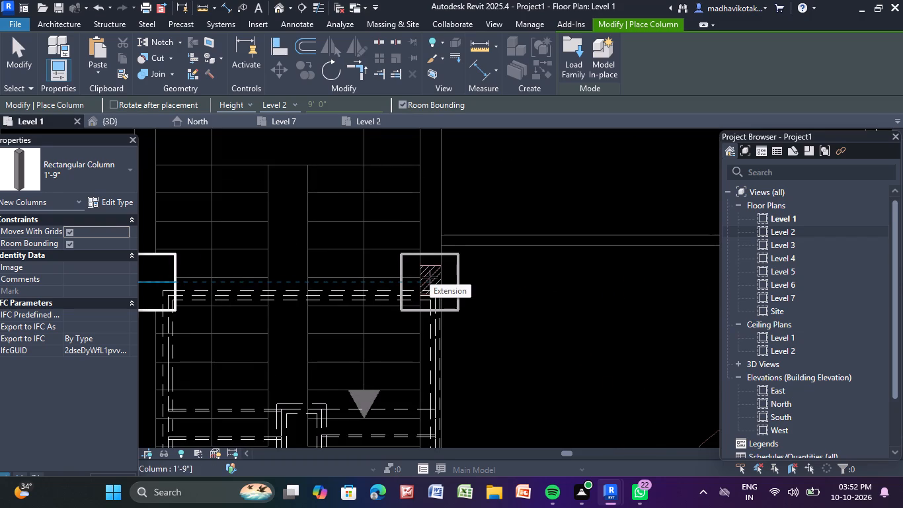
click(430, 277)
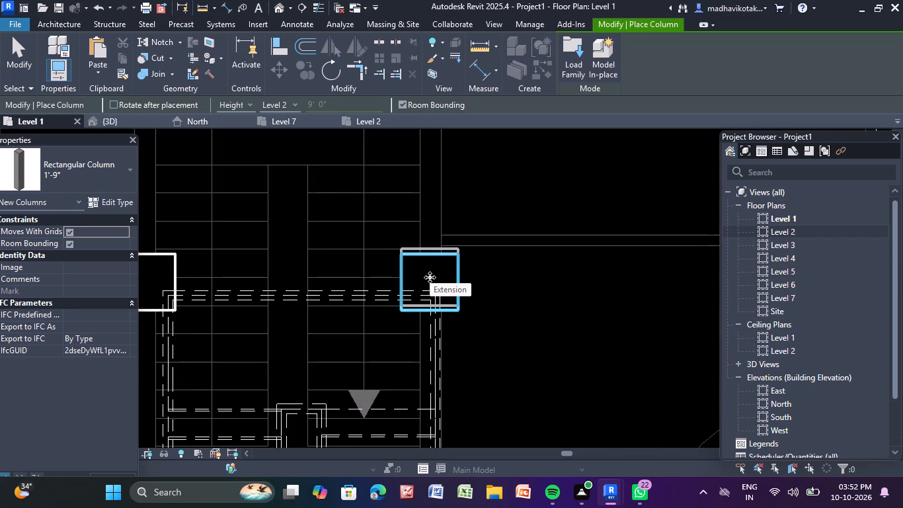
Place a 1'-9" type column over the hatched column directly below the 2'-10" door, right of the staircase.
scroll(428, 277, down, 4)
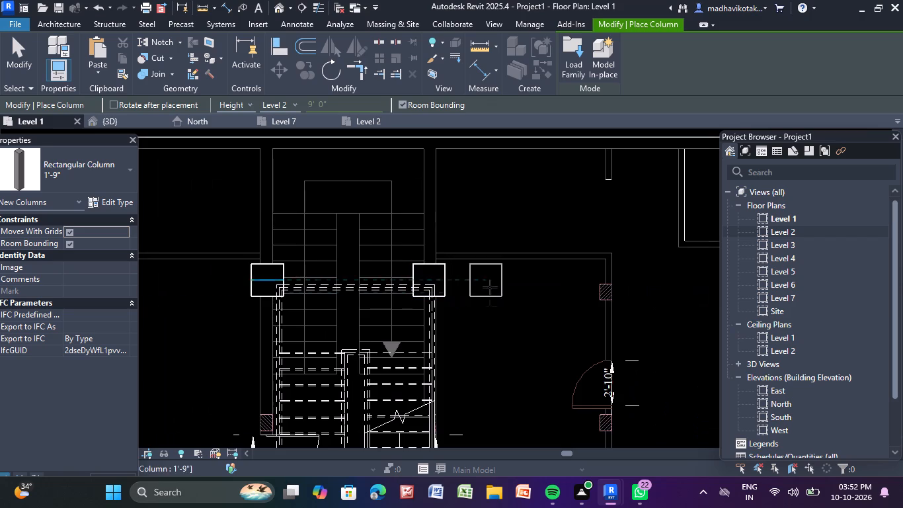
middle_drag(490, 287, 347, 320)
scroll(460, 326, up, 4)
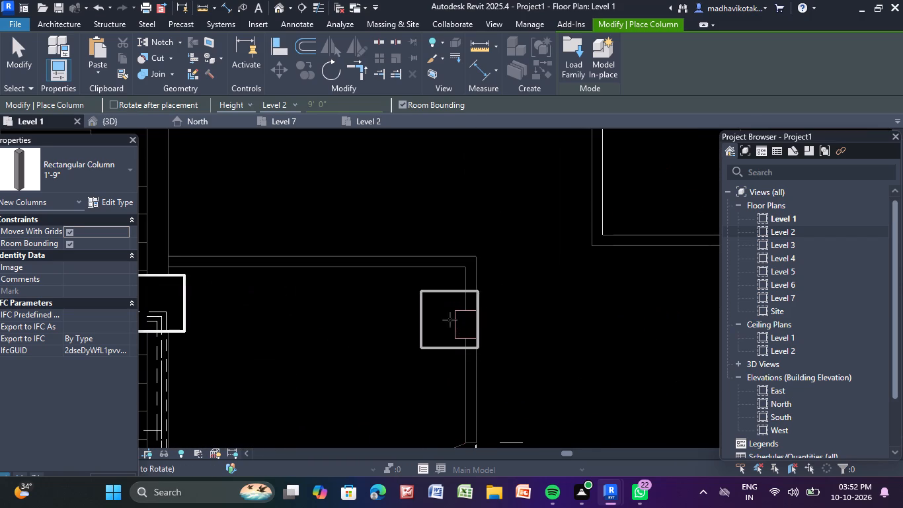
scroll(455, 325, down, 3)
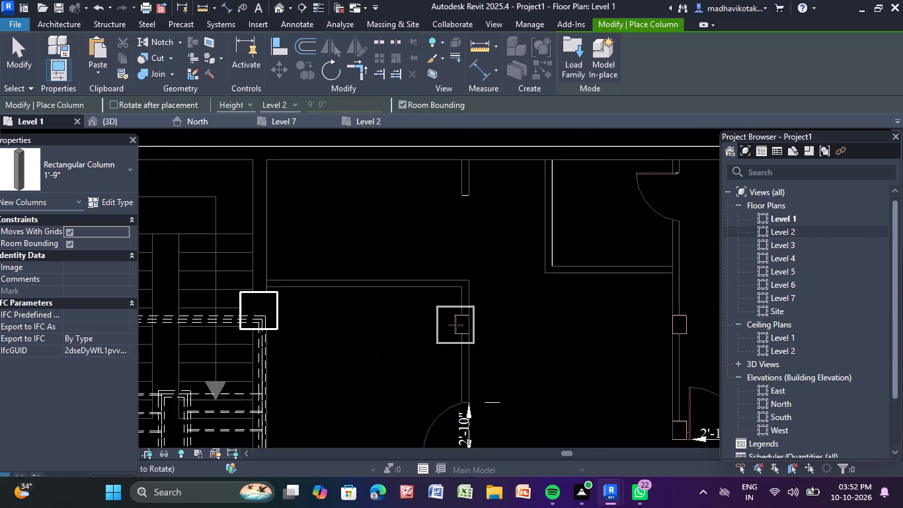
middle_drag(451, 316, 416, 149)
scroll(457, 271, down, 5)
scroll(459, 330, down, 5)
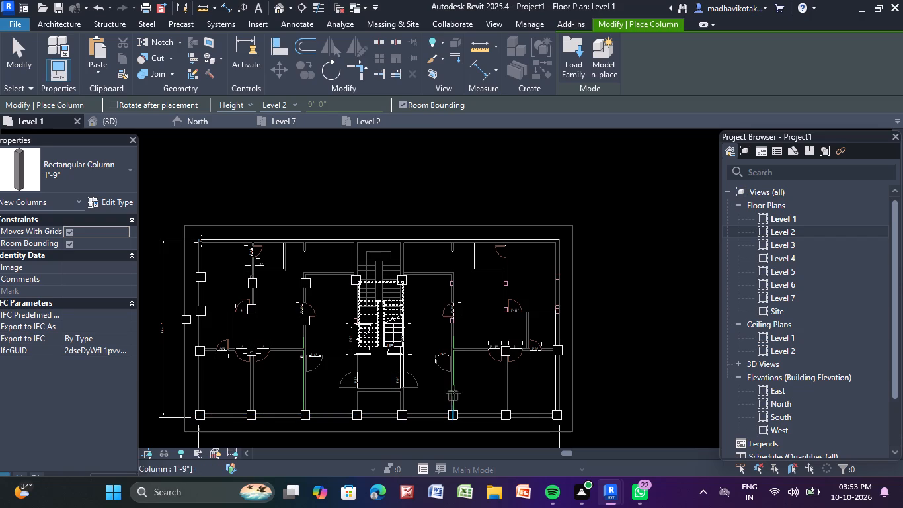
scroll(455, 321, up, 4)
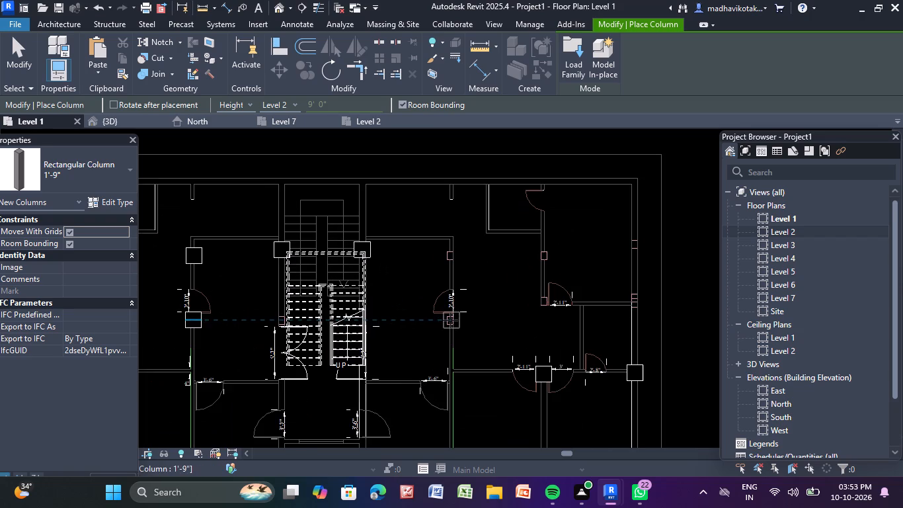
scroll(451, 321, up, 8)
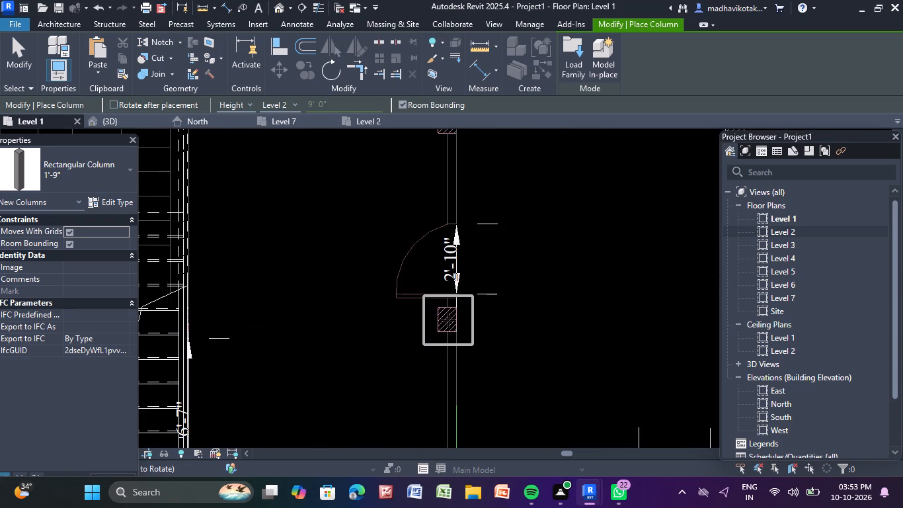
click(448, 321)
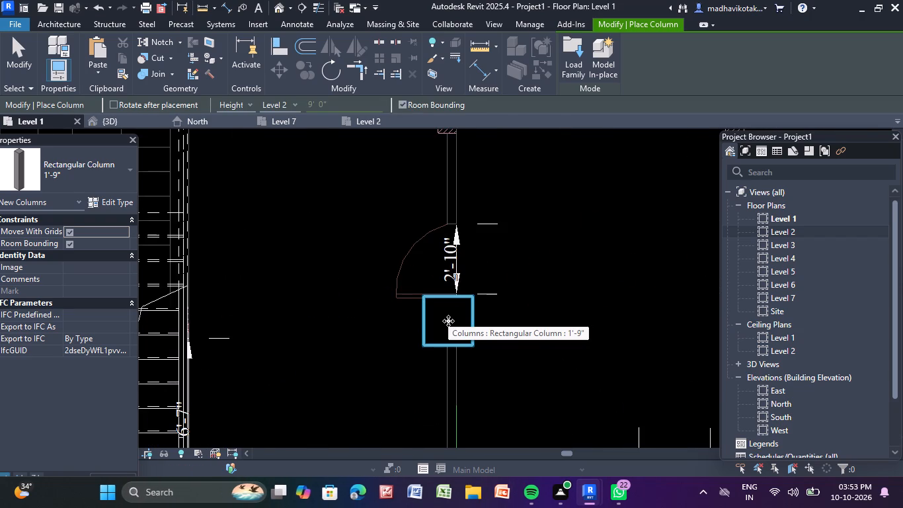
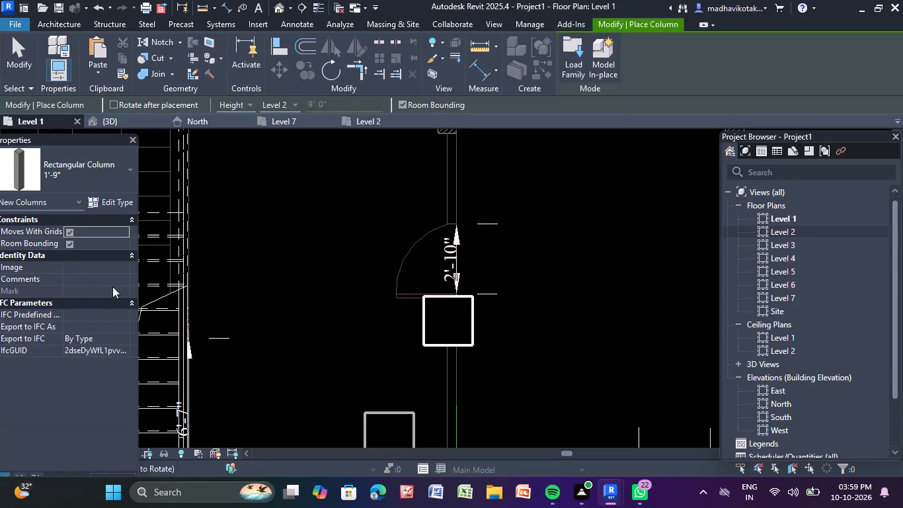
Place 1'-9" type columns over the hatched columns beside and above the 2'-11" door, and above the 2'-10" door right of the staircase.
scroll(455, 184, down, 5)
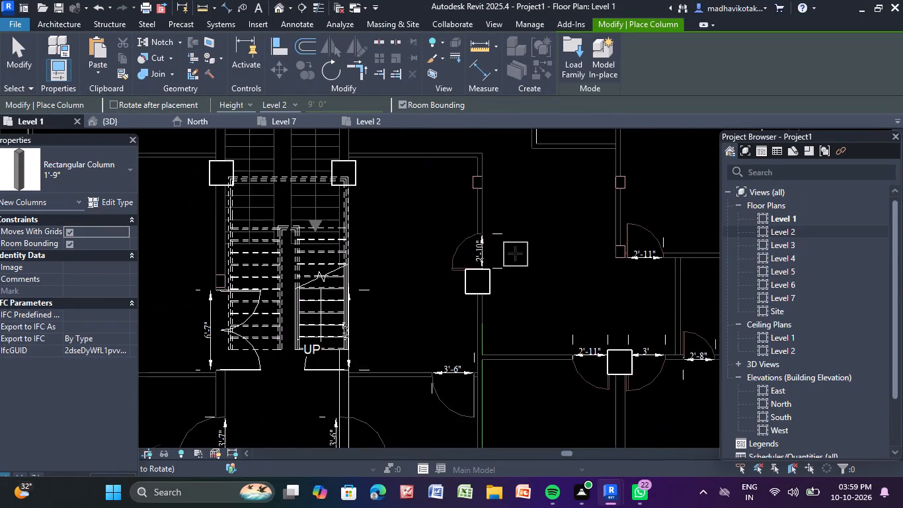
middle_drag(514, 253, 506, 335)
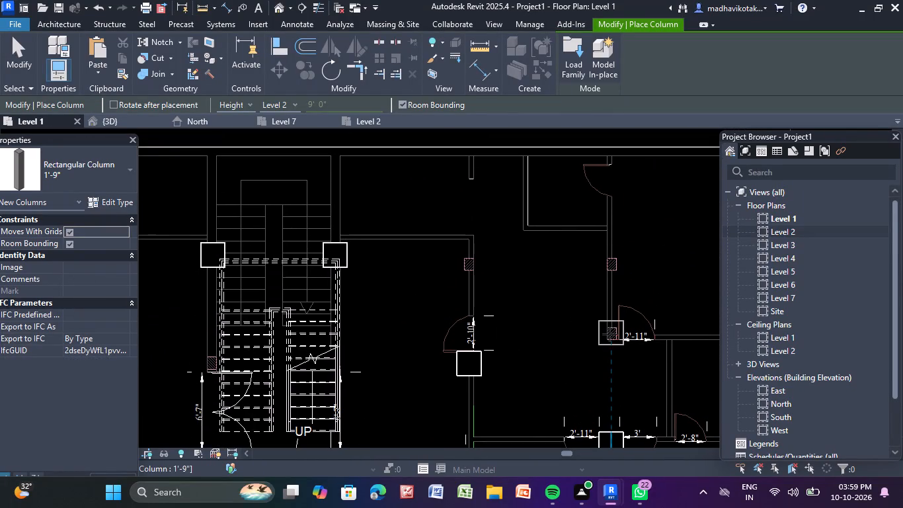
click(613, 336)
click(613, 266)
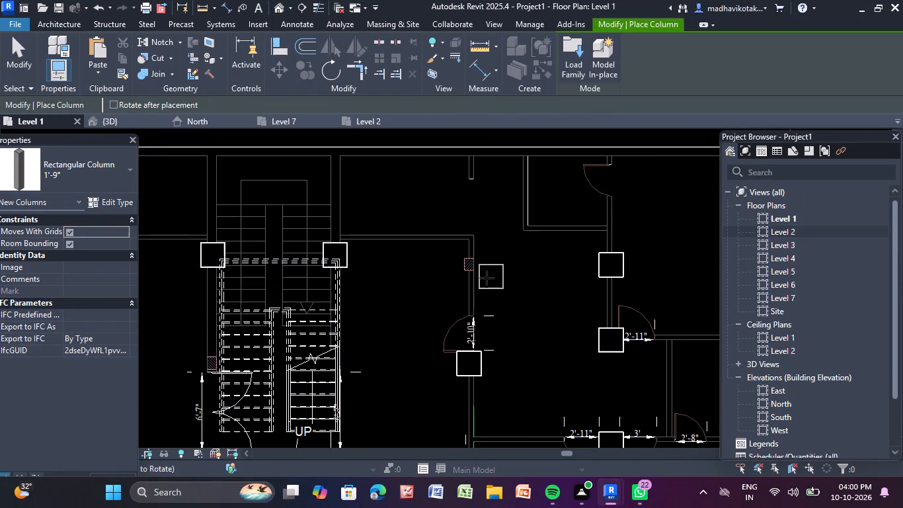
click(469, 263)
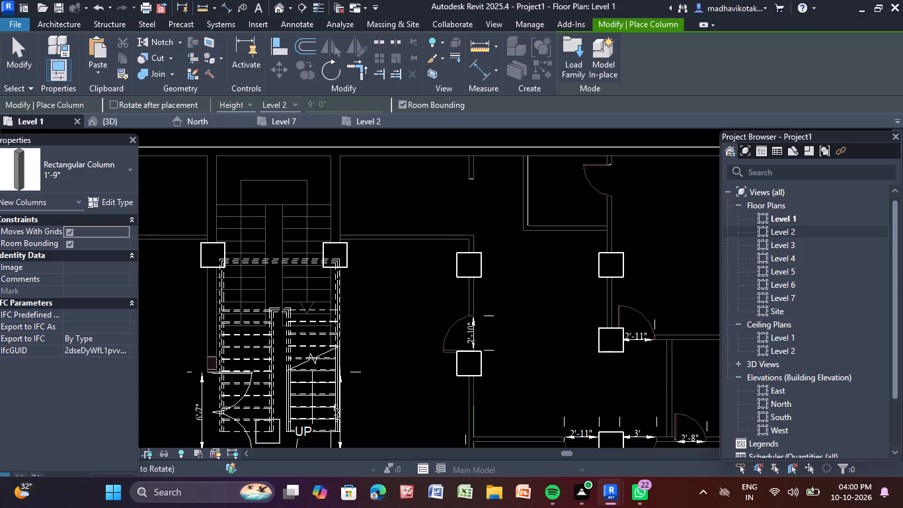
Place a 1'-9" type column over the hatched column at the 6'-7" double door on the staircase's left wall.
scroll(23, 418, down, 2)
scroll(221, 365, up, 4)
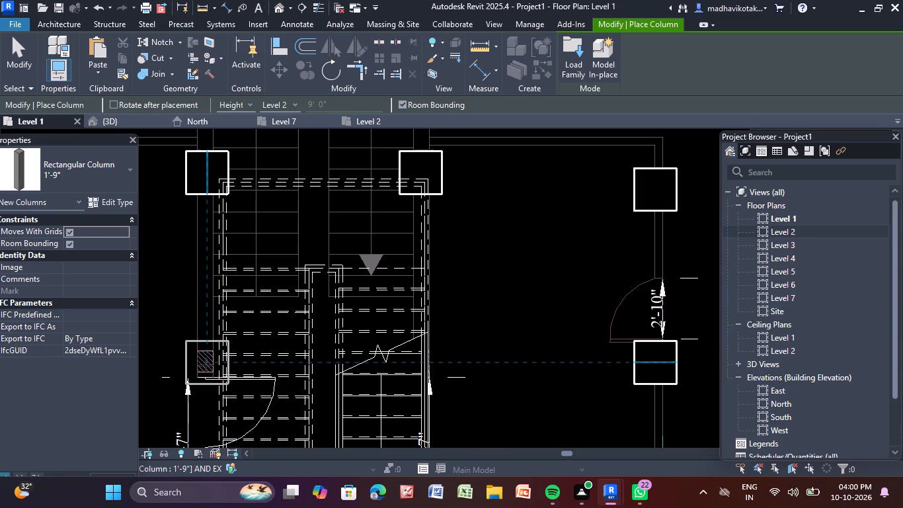
click(206, 365)
Place 1'-9" type columns over the two remaining hatched columns on the right exterior wall and finish column placement, dismissing the save reminder.
scroll(320, 347, down, 4)
middle_drag(341, 341, 361, 276)
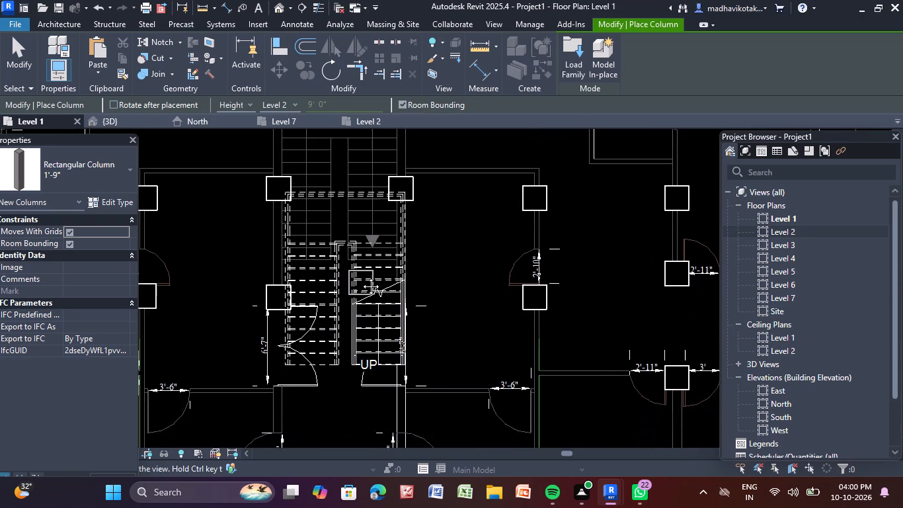
middle_drag(361, 276, 362, 269)
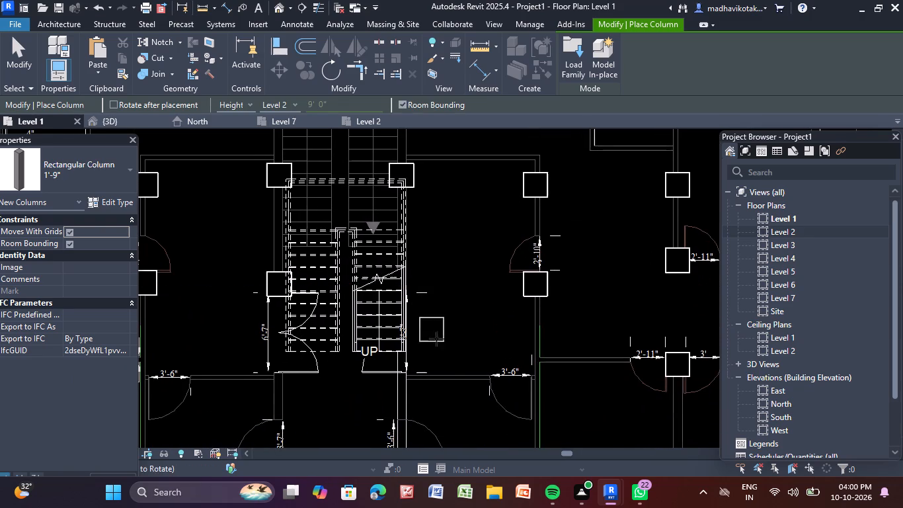
scroll(420, 365, up, 5)
scroll(411, 343, down, 7)
scroll(589, 283, down, 4)
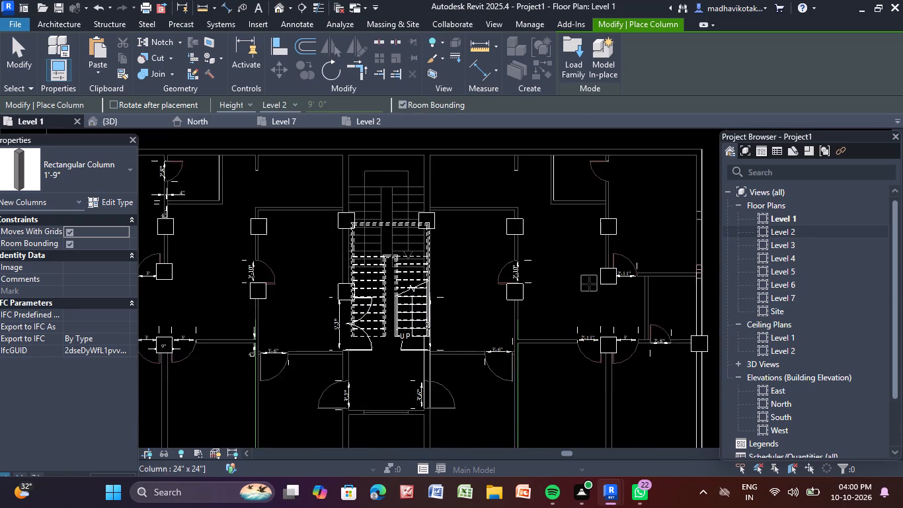
middle_drag(535, 286, 405, 323)
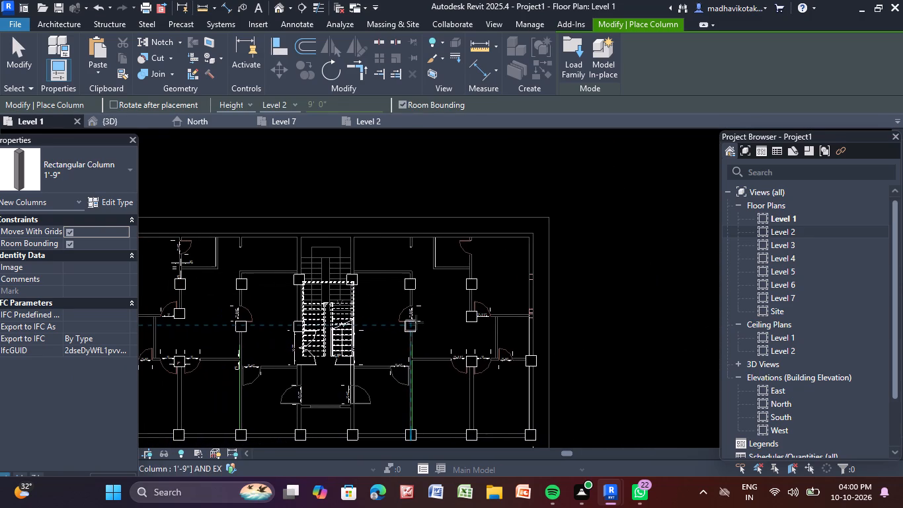
scroll(530, 243, up, 5)
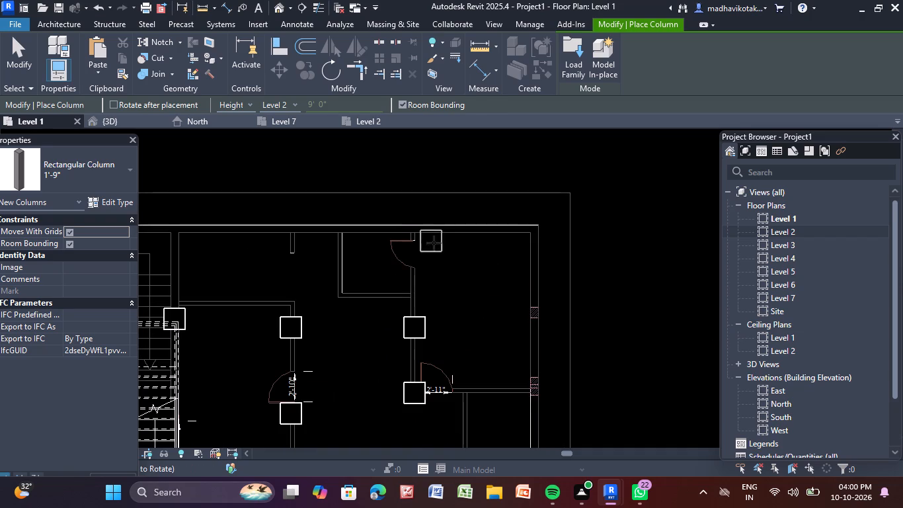
scroll(534, 312, up, 3)
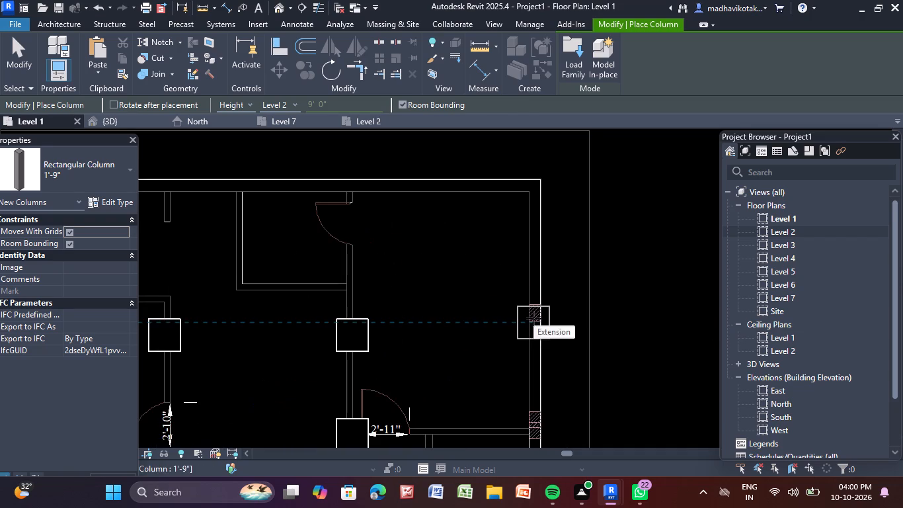
scroll(541, 382, down, 3)
middle_drag(539, 379, 522, 284)
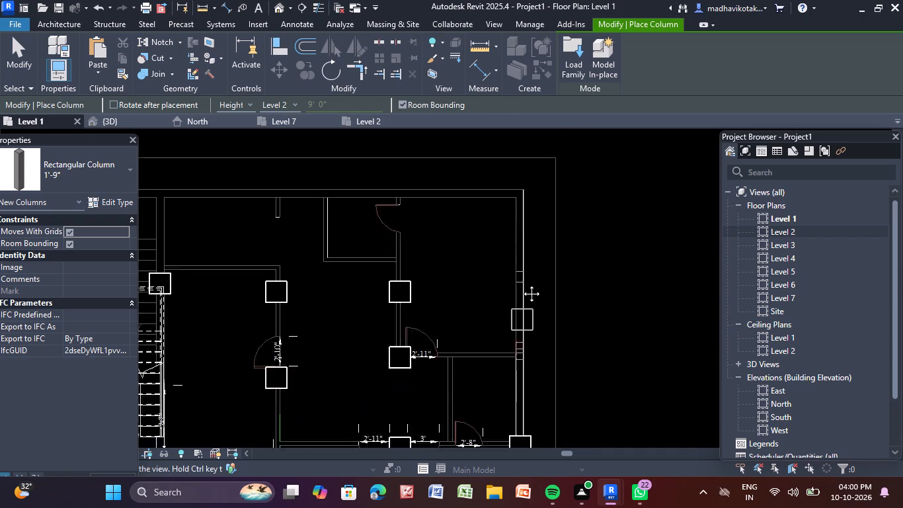
middle_drag(522, 284, 506, 244)
scroll(504, 267, up, 5)
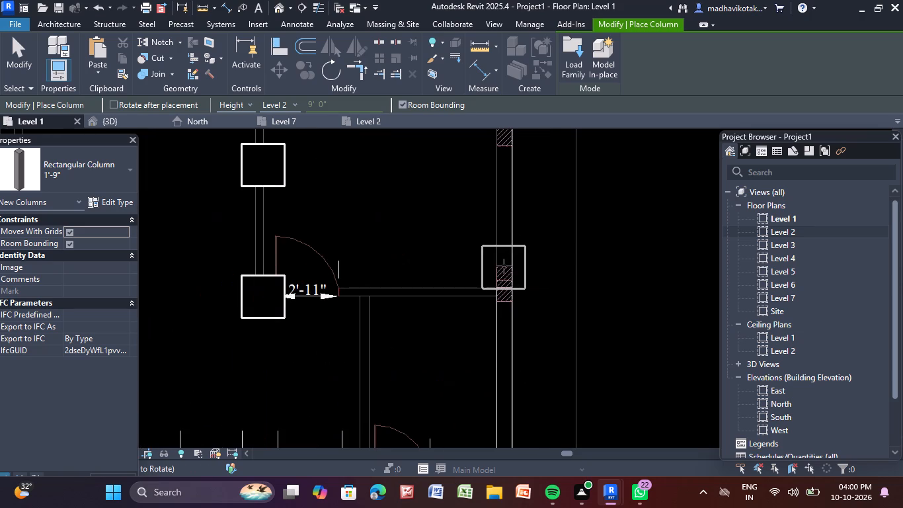
scroll(506, 259, up, 4)
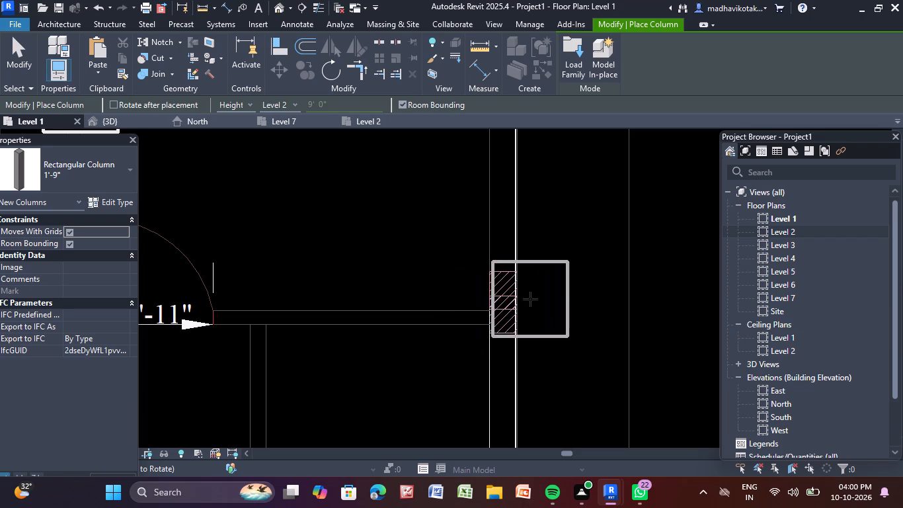
scroll(537, 339, down, 3)
middle_drag(468, 350, 418, 350)
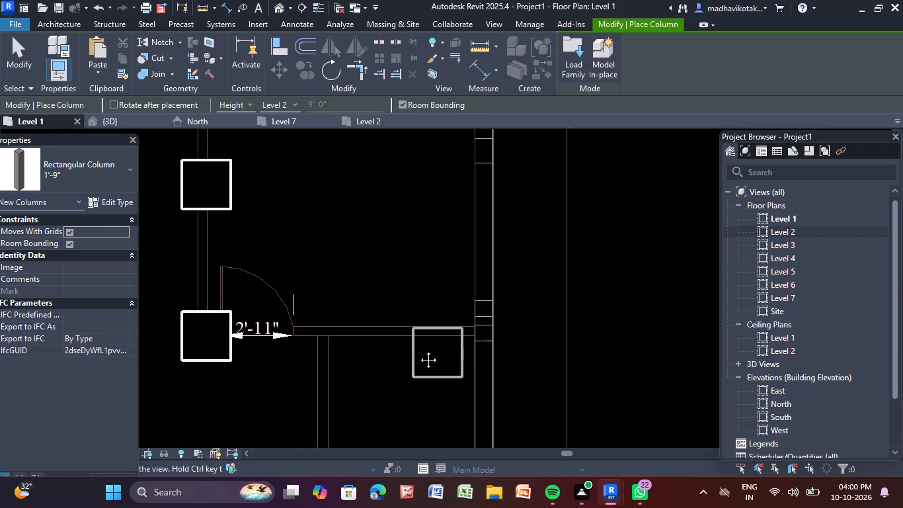
middle_drag(418, 350, 327, 343)
scroll(451, 278, up, 5)
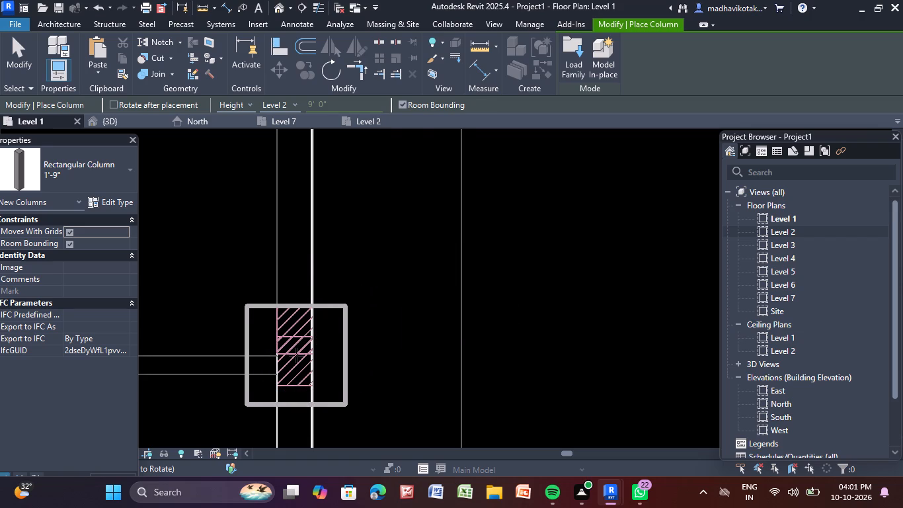
scroll(301, 347, down, 10)
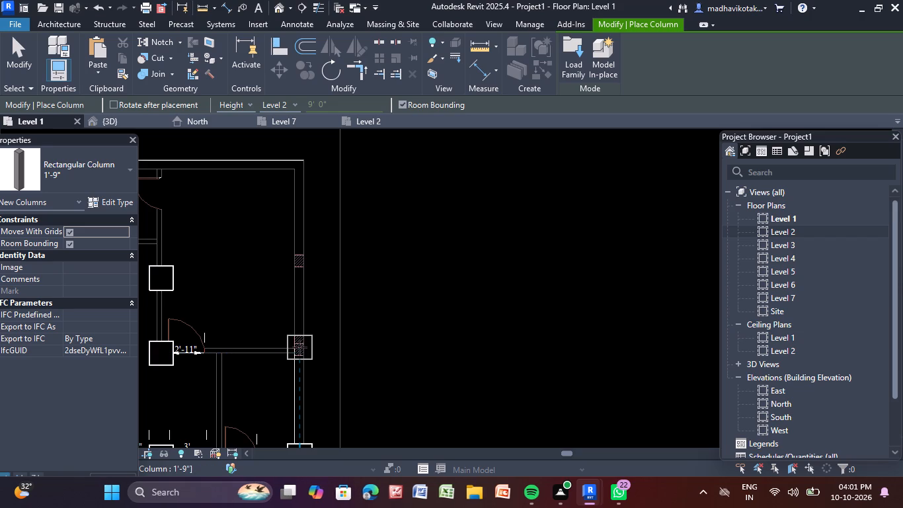
click(299, 347)
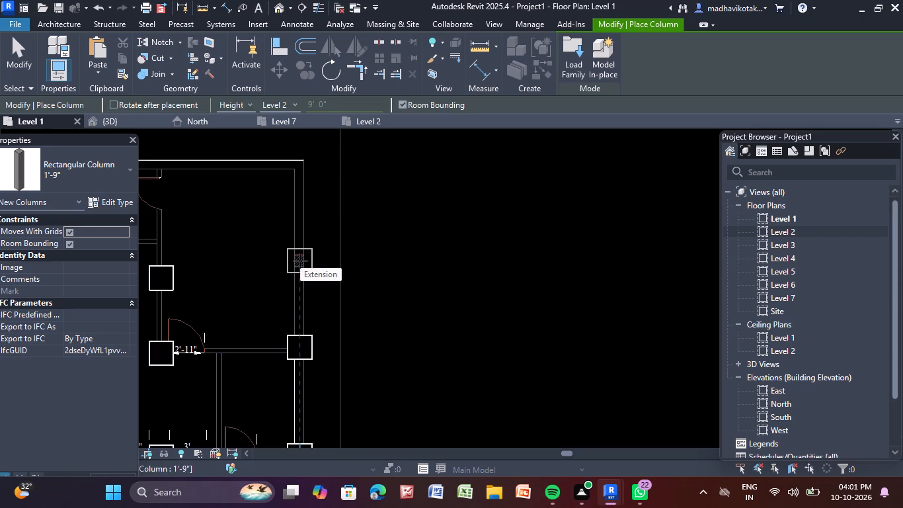
click(300, 261)
scroll(331, 209, down, 6)
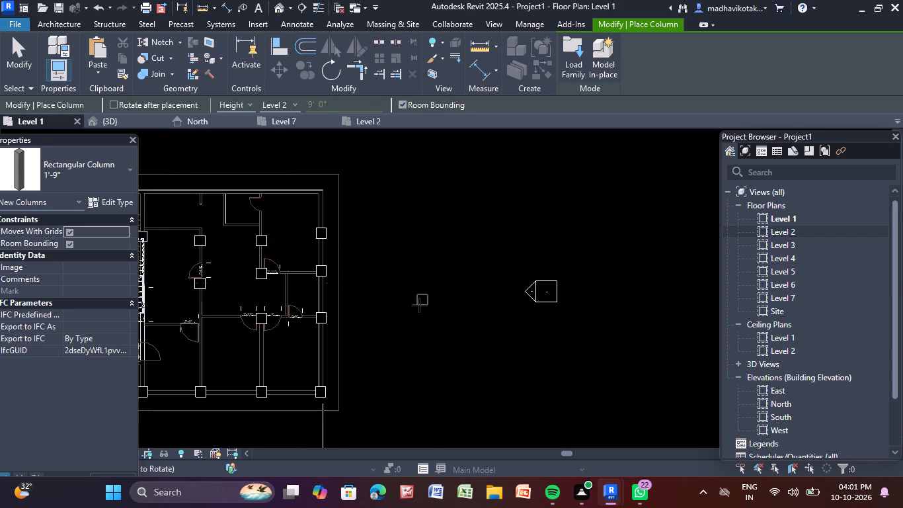
scroll(399, 380, down, 4)
middle_drag(403, 382, 504, 391)
scroll(248, 358, up, 5)
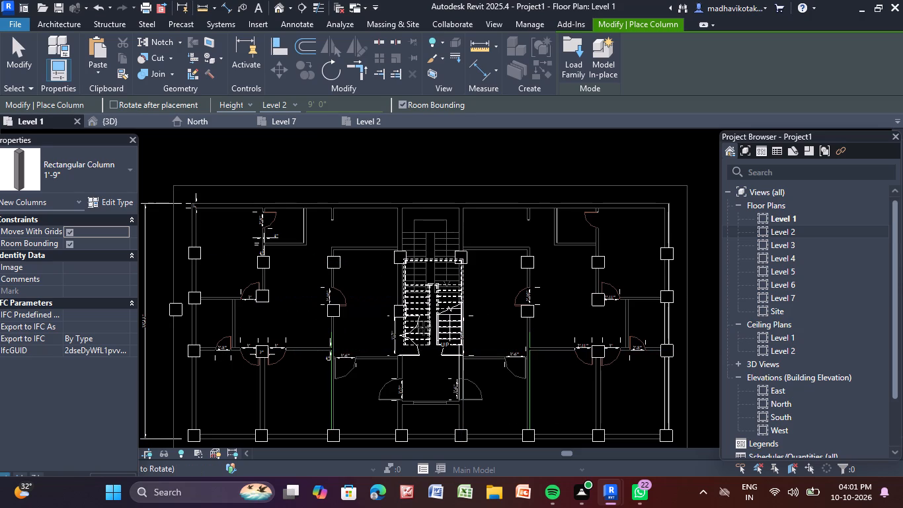
key(Escape)
key(Escape)
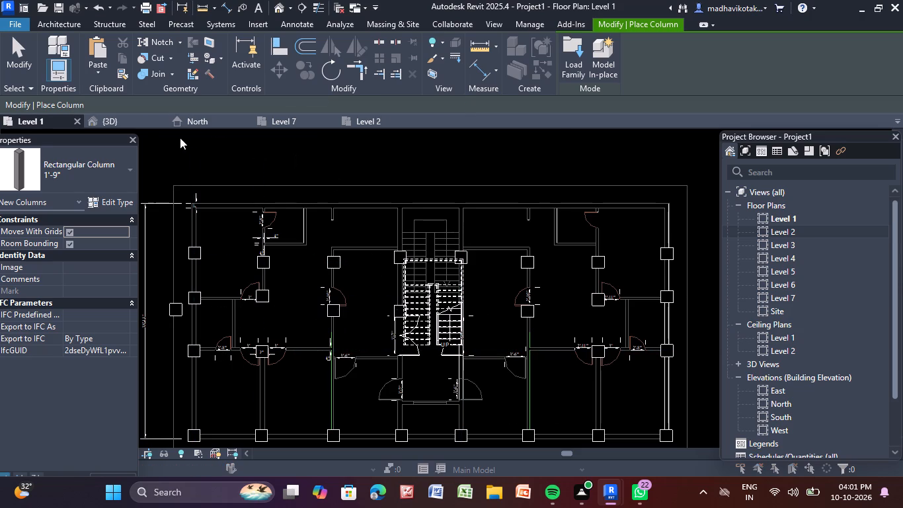
click(551, 131)
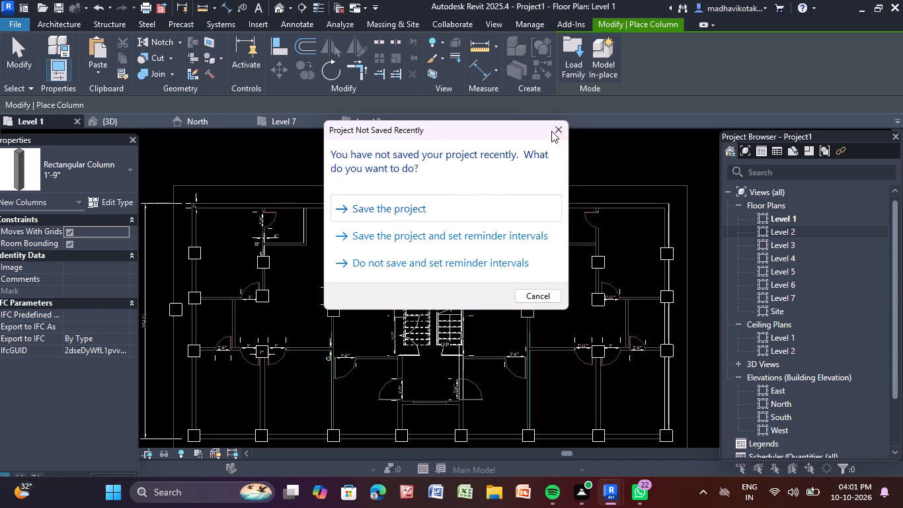
Examine the ground-storey columns beneath the building from several sides in the 3D view.
click(130, 123)
scroll(387, 367, down, 3)
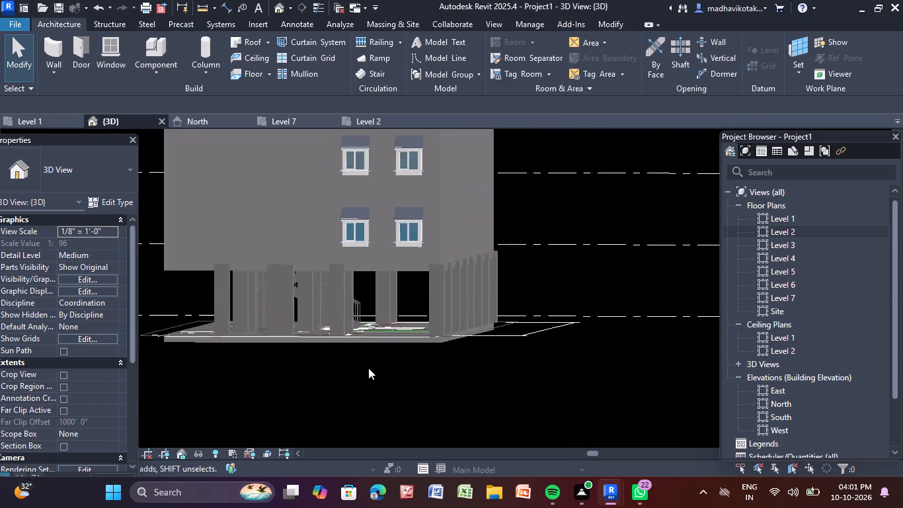
scroll(368, 368, down, 1)
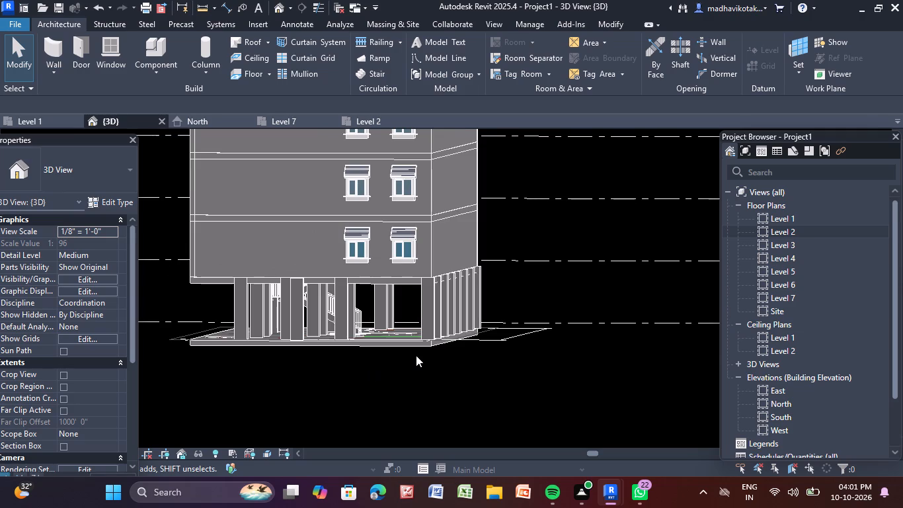
middle_drag(416, 355, 371, 366)
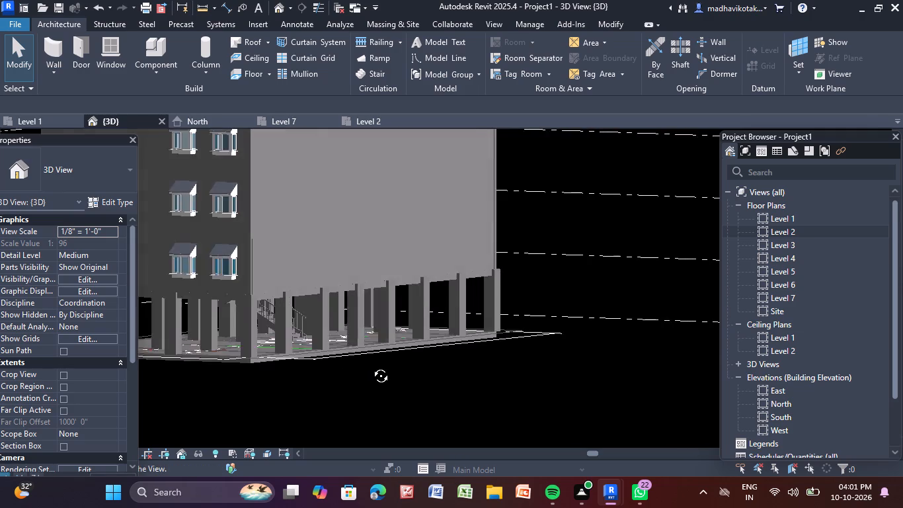
middle_drag(371, 366, 357, 370)
scroll(357, 370, down, 5)
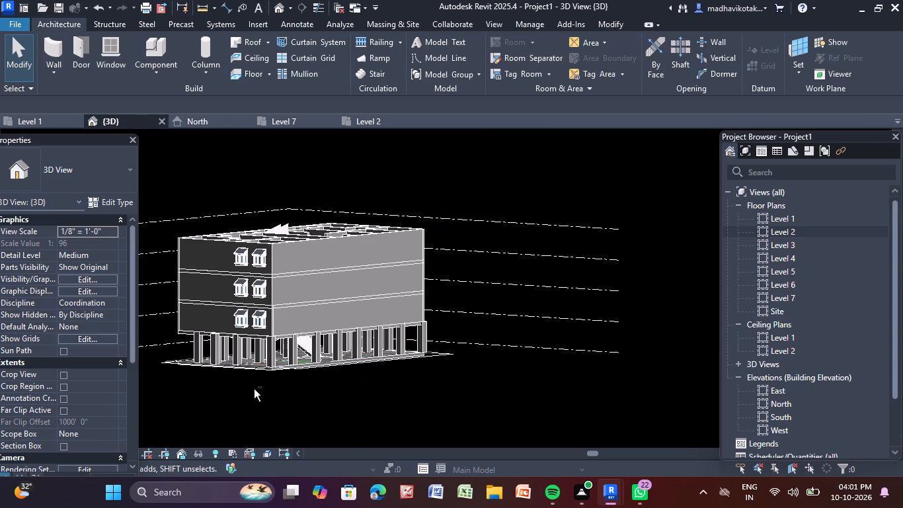
shift+middle_drag(227, 392, 315, 413)
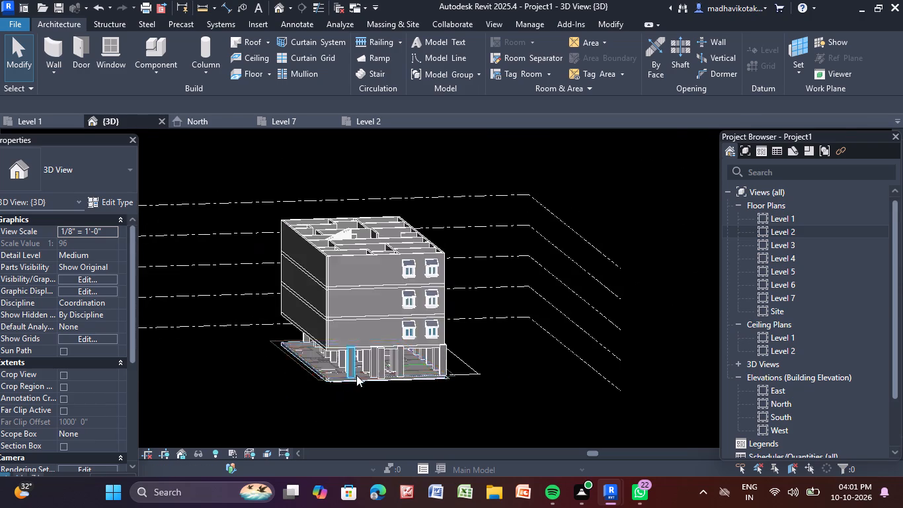
scroll(356, 375, up, 7)
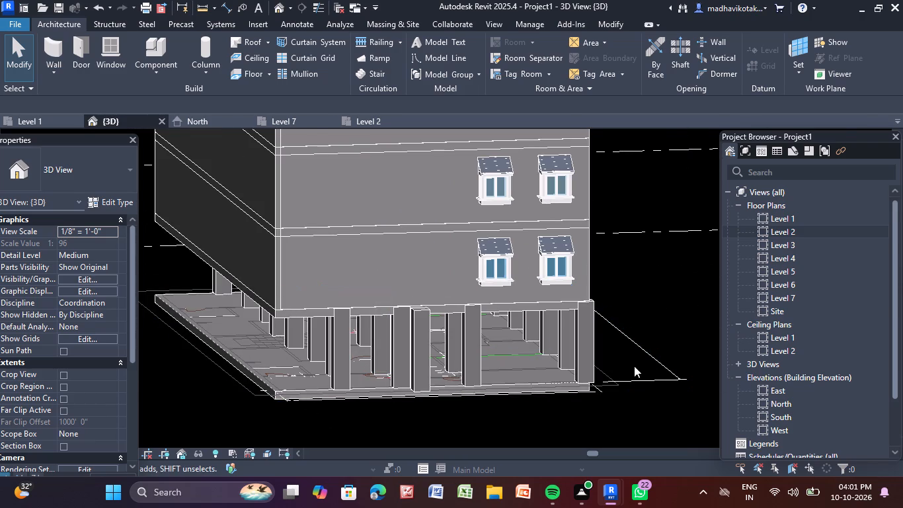
middle_drag(634, 366, 628, 358)
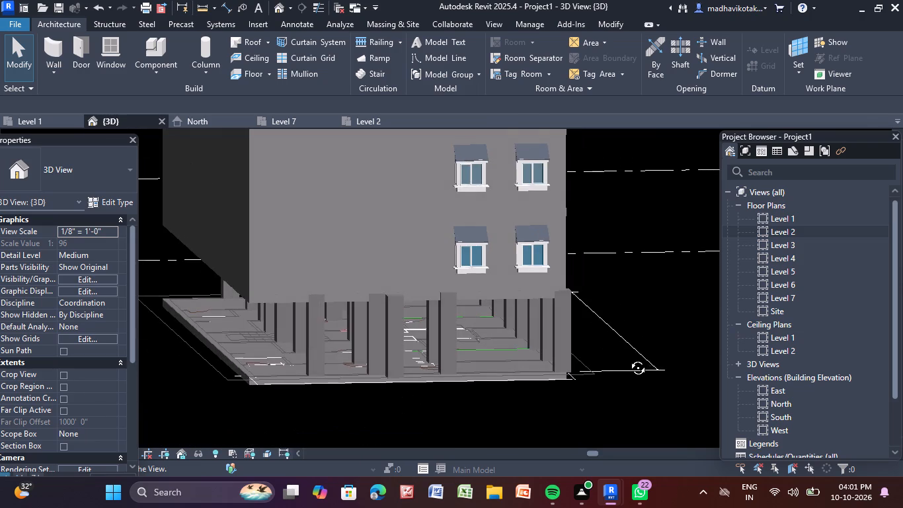
middle_drag(628, 358, 625, 360)
scroll(358, 321, up, 9)
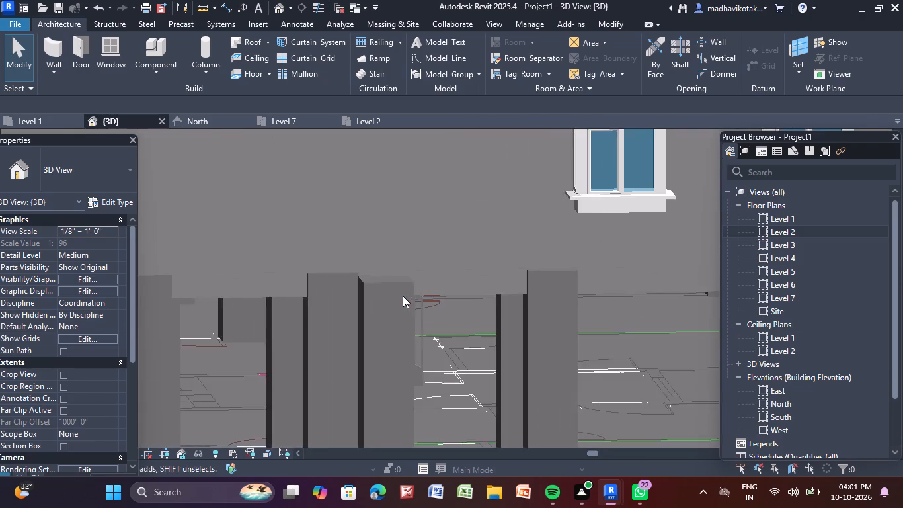
Delete the extra 24" x 24" column that stands directly beside another column in front of the ground-storey stair.
click(388, 282)
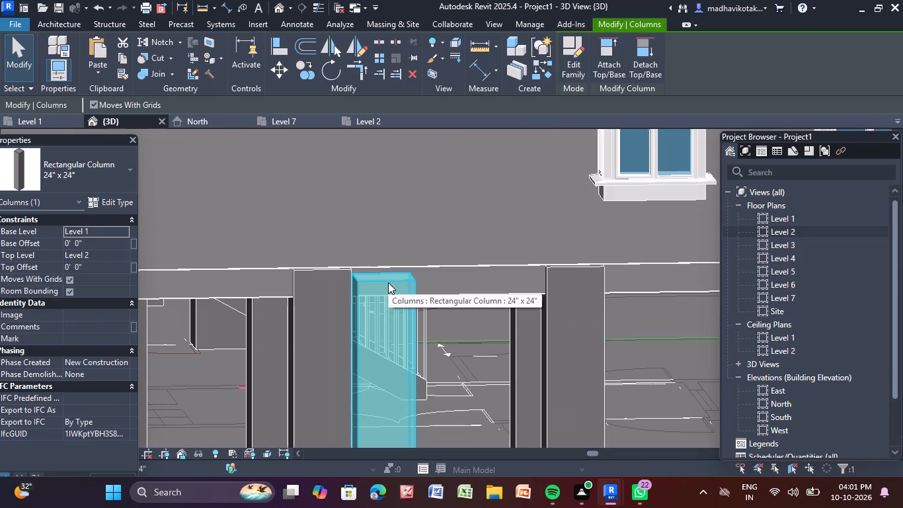
key(Escape)
scroll(388, 282, down, 4)
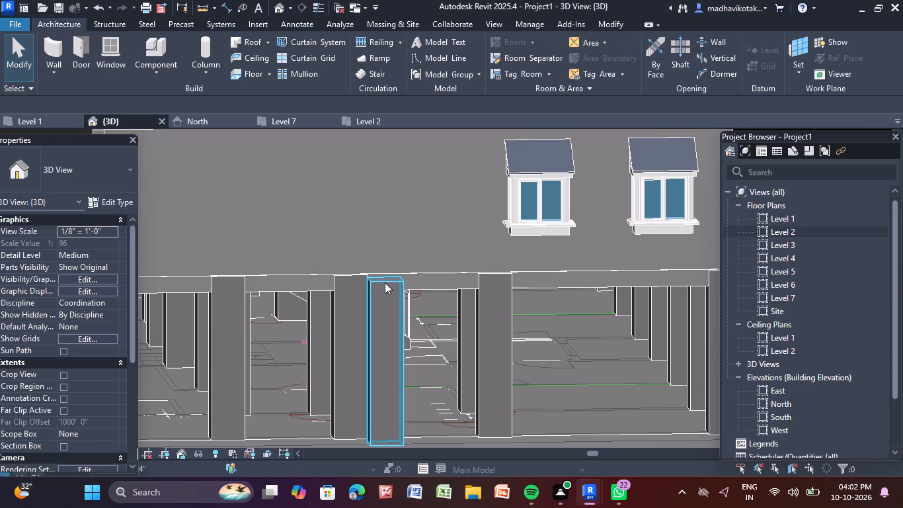
click(385, 282)
click(385, 282)
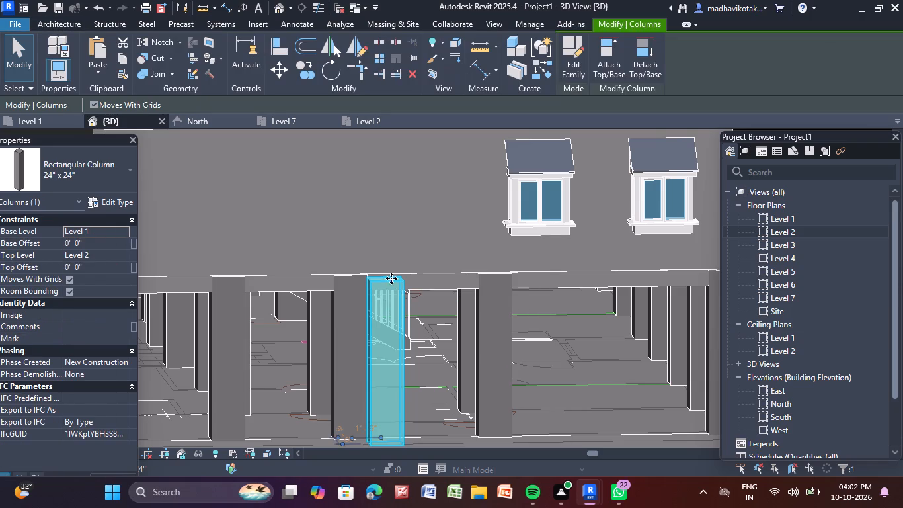
key(Delete)
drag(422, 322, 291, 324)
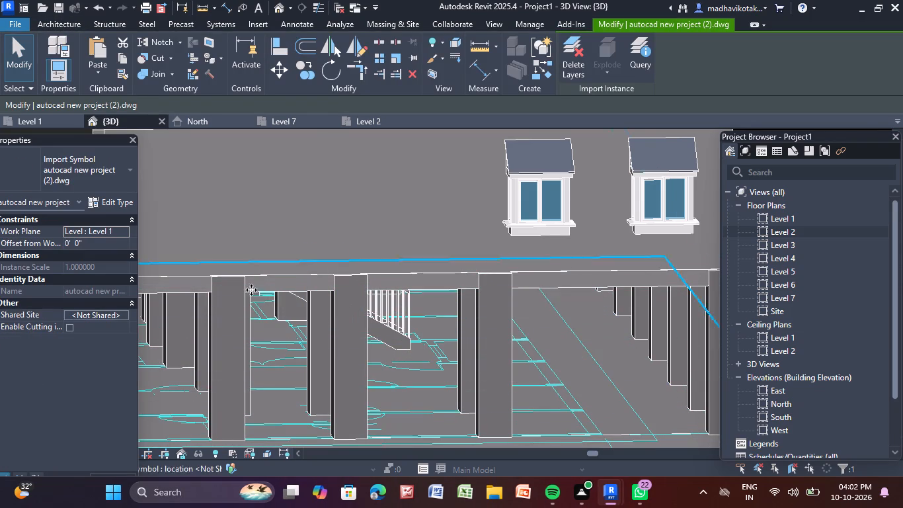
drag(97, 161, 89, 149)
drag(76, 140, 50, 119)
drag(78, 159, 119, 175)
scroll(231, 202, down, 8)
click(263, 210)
Examine the ground-storey columns and stair from a low side angle in the 3D view.
middle_drag(266, 209, 372, 261)
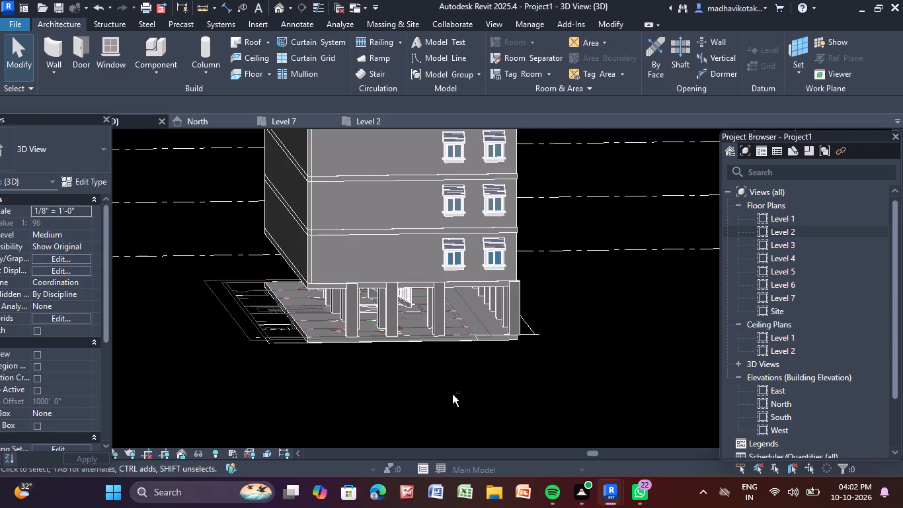
shift+middle_drag(448, 393, 430, 361)
shift+middle_drag(460, 353, 466, 355)
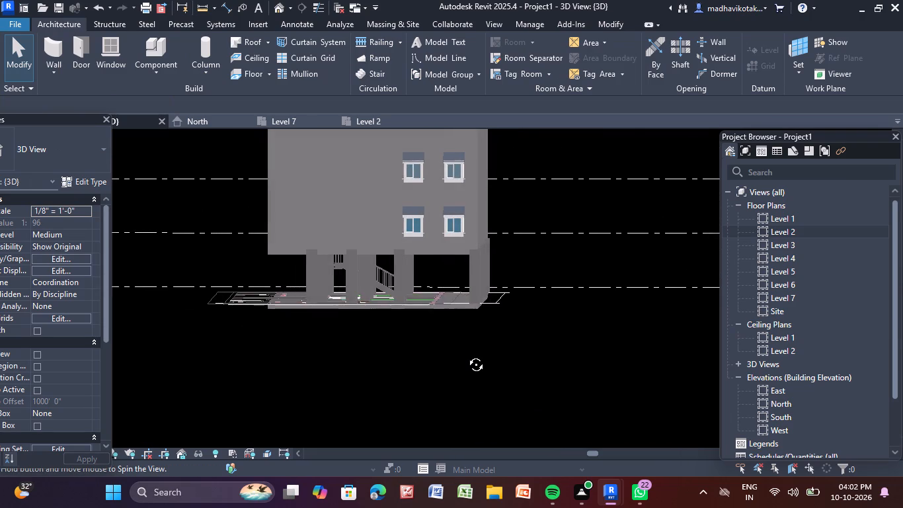
shift+middle_drag(466, 355, 466, 348)
middle_drag(443, 336, 444, 339)
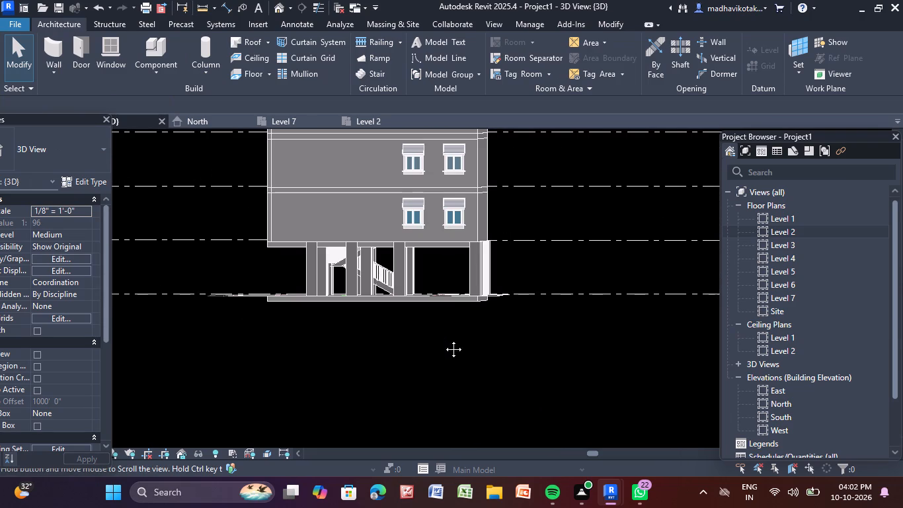
middle_drag(444, 339, 434, 375)
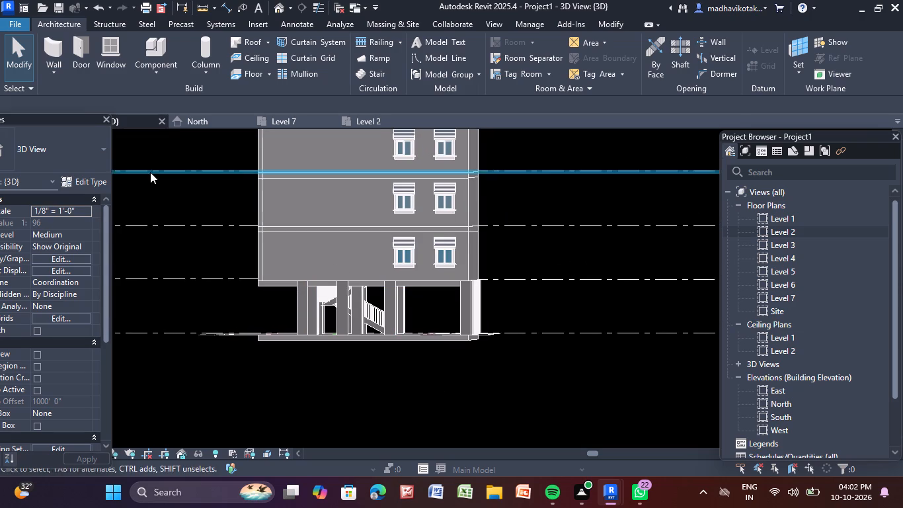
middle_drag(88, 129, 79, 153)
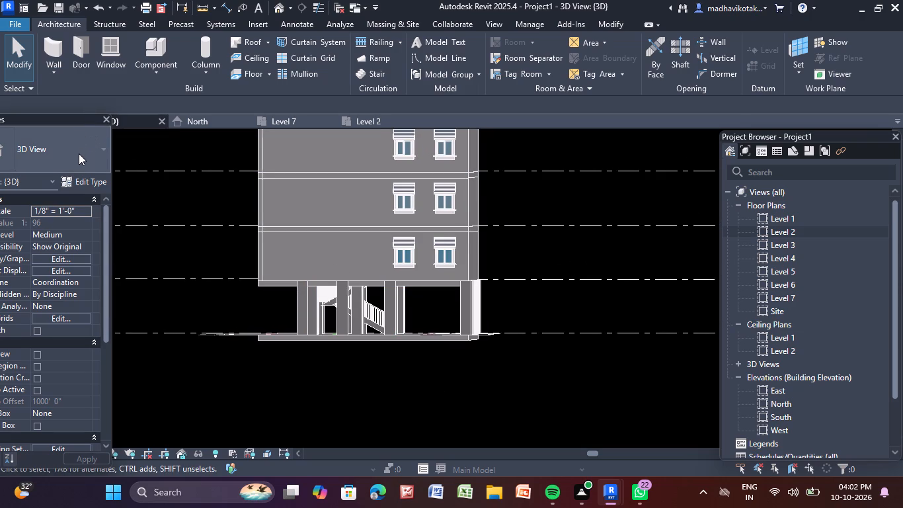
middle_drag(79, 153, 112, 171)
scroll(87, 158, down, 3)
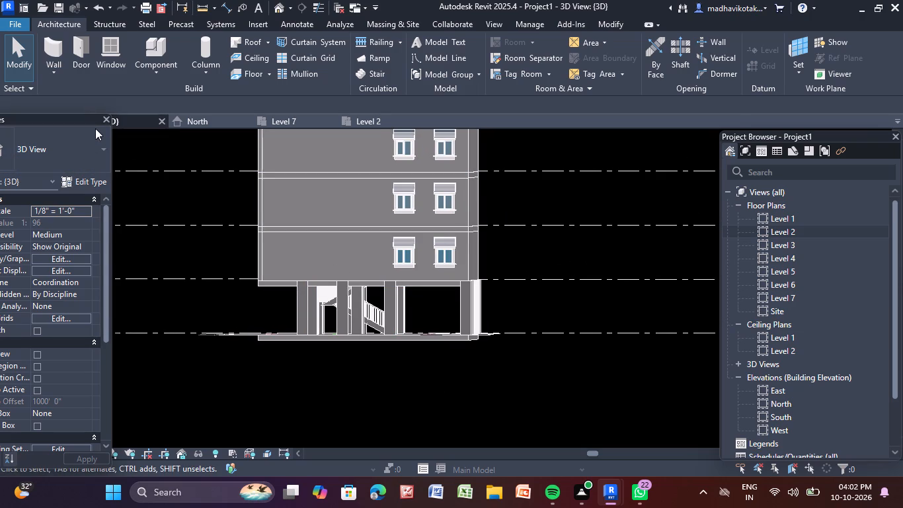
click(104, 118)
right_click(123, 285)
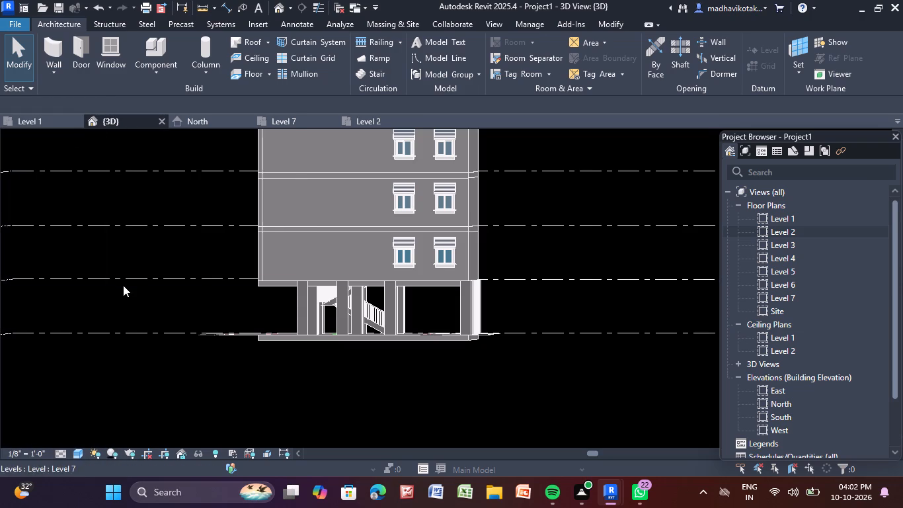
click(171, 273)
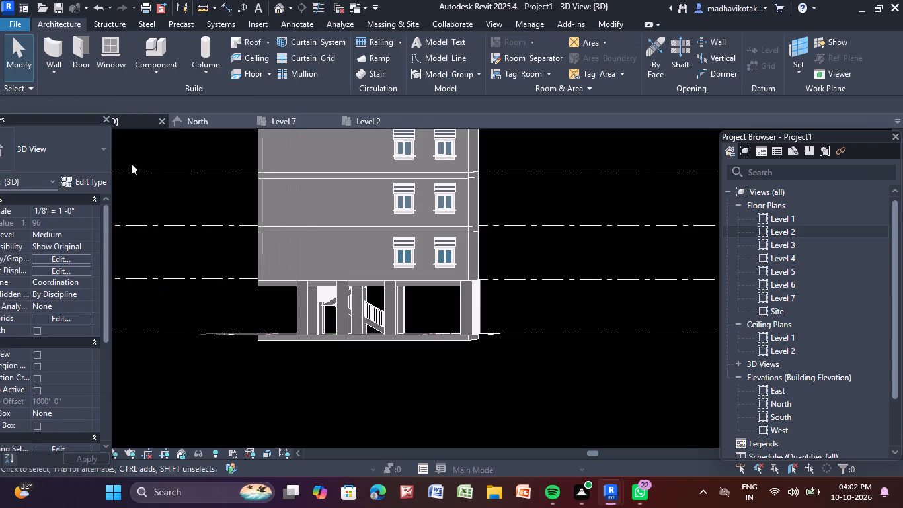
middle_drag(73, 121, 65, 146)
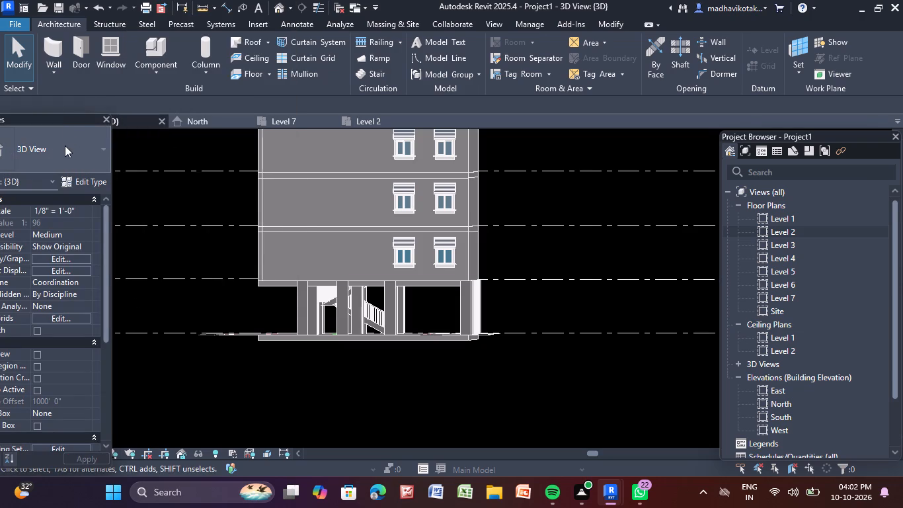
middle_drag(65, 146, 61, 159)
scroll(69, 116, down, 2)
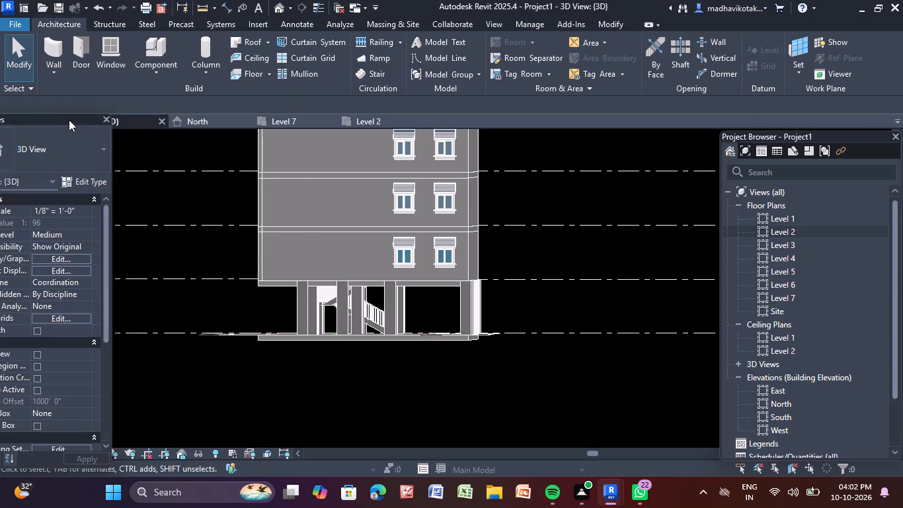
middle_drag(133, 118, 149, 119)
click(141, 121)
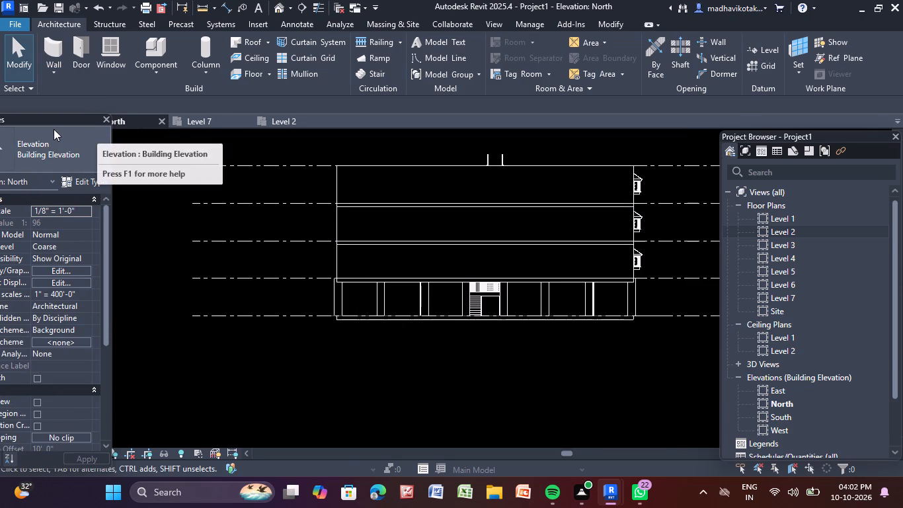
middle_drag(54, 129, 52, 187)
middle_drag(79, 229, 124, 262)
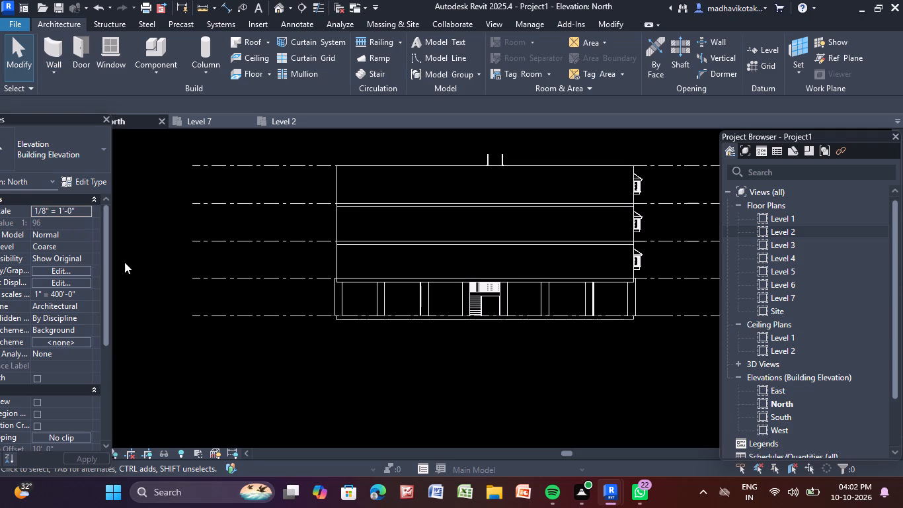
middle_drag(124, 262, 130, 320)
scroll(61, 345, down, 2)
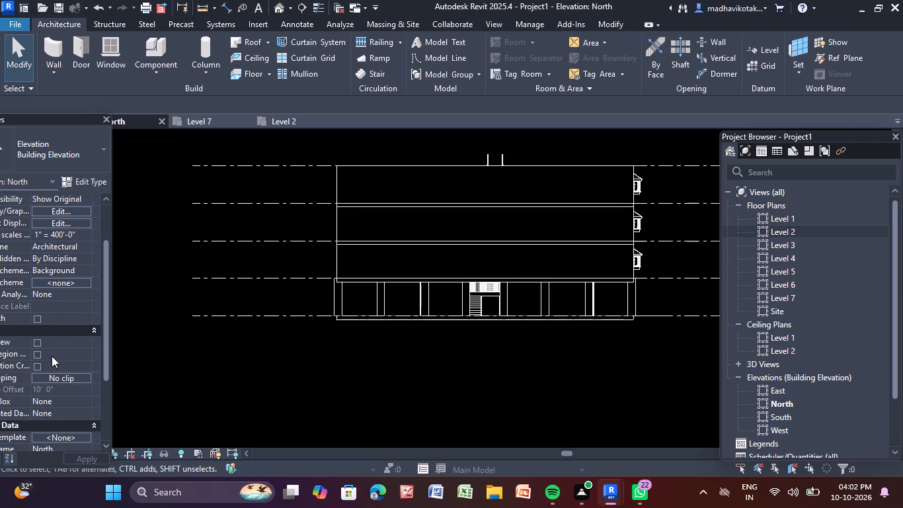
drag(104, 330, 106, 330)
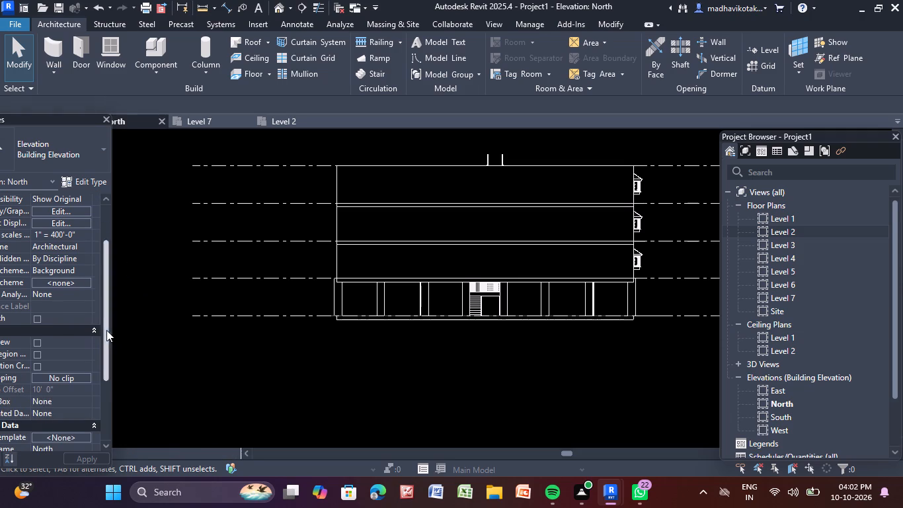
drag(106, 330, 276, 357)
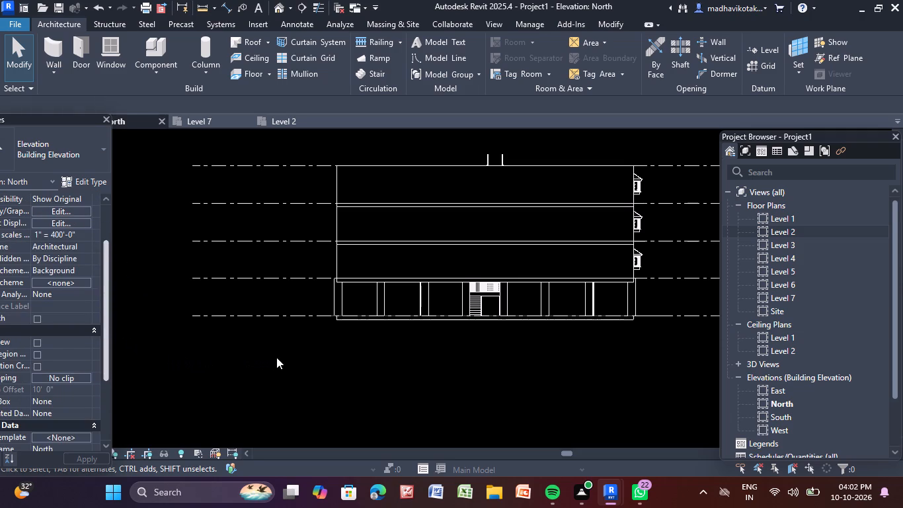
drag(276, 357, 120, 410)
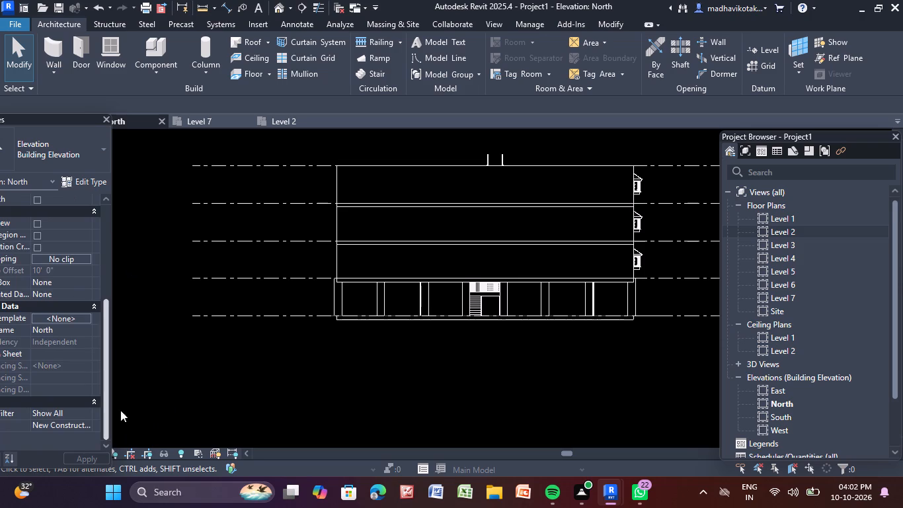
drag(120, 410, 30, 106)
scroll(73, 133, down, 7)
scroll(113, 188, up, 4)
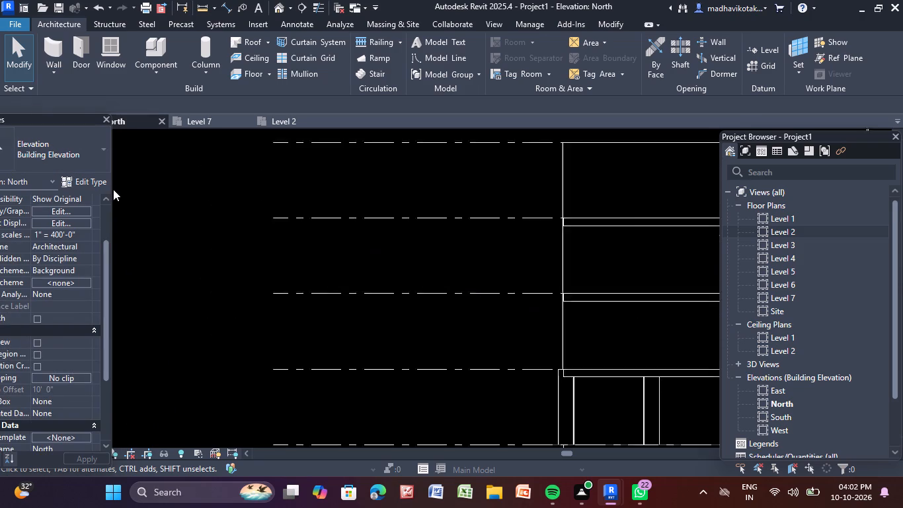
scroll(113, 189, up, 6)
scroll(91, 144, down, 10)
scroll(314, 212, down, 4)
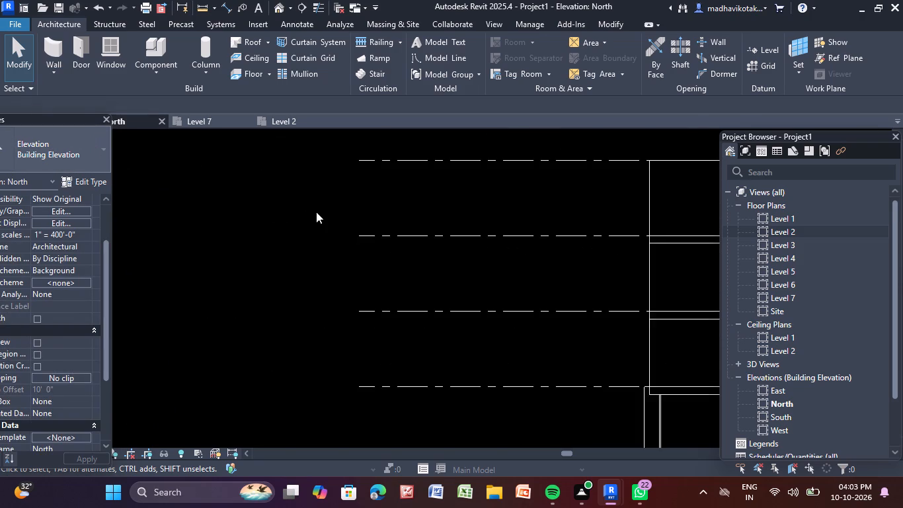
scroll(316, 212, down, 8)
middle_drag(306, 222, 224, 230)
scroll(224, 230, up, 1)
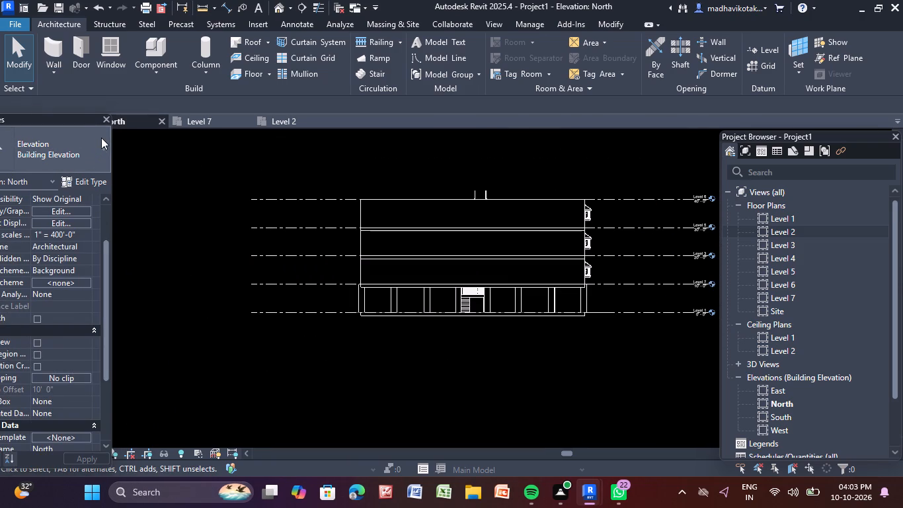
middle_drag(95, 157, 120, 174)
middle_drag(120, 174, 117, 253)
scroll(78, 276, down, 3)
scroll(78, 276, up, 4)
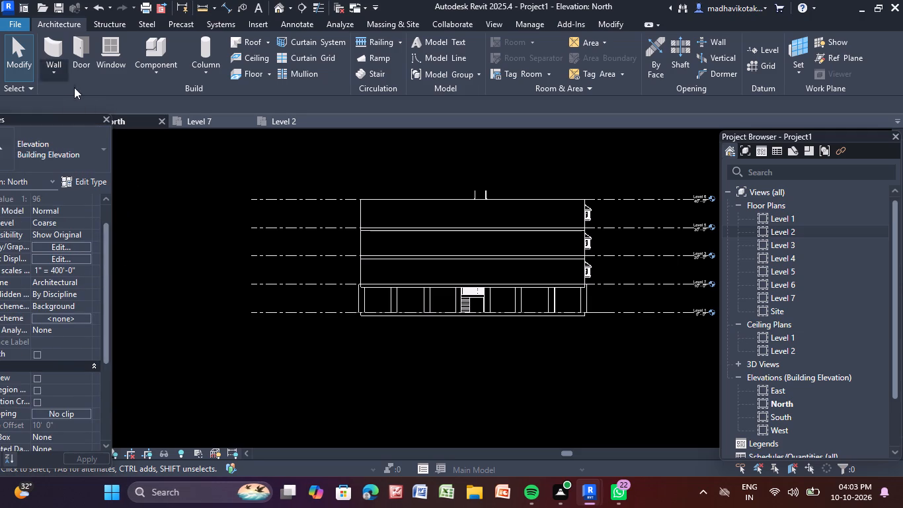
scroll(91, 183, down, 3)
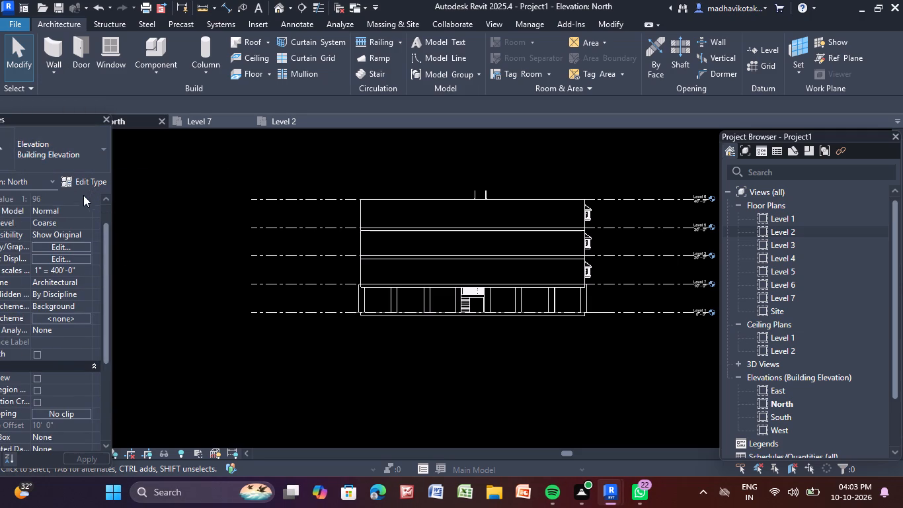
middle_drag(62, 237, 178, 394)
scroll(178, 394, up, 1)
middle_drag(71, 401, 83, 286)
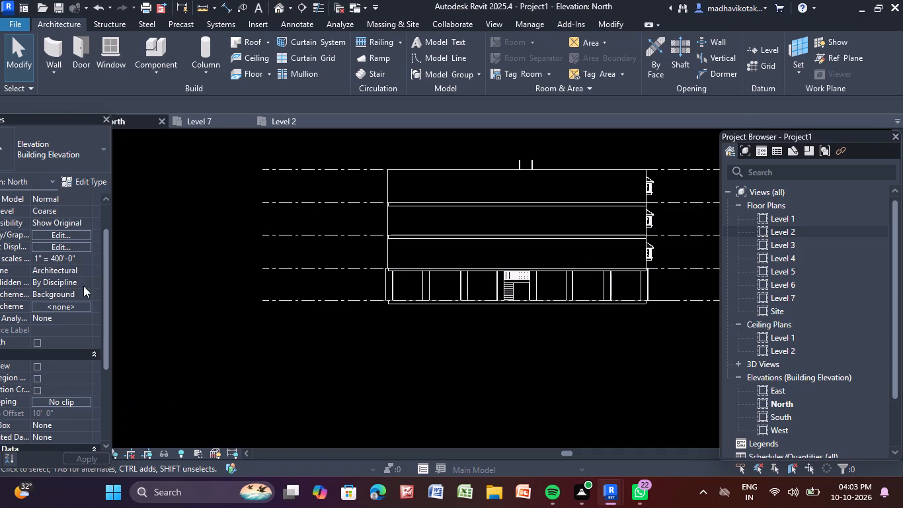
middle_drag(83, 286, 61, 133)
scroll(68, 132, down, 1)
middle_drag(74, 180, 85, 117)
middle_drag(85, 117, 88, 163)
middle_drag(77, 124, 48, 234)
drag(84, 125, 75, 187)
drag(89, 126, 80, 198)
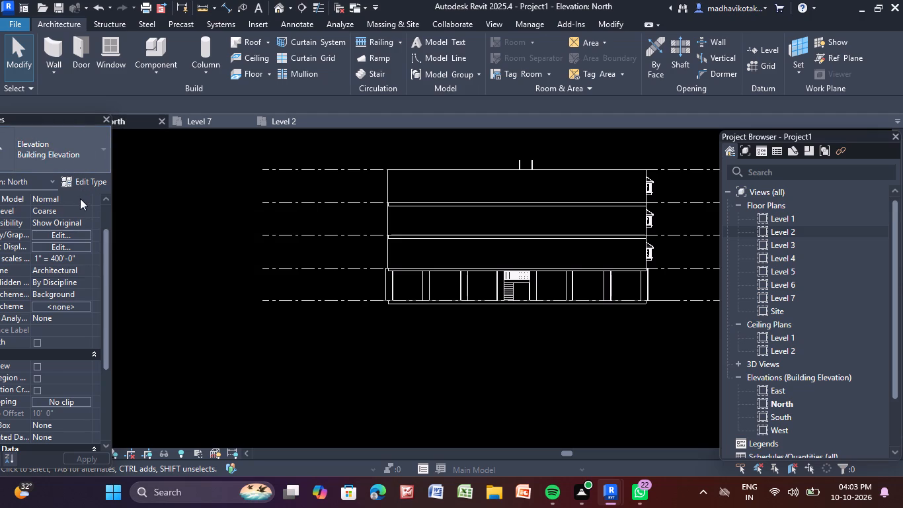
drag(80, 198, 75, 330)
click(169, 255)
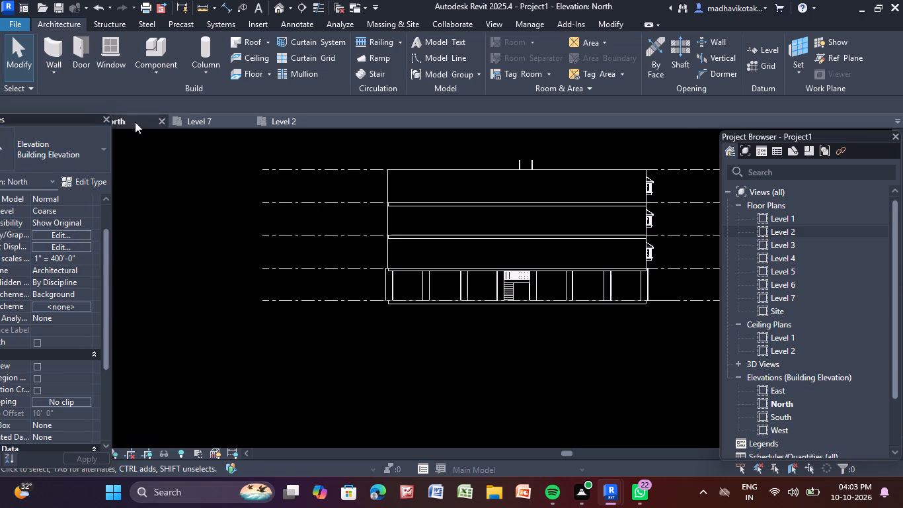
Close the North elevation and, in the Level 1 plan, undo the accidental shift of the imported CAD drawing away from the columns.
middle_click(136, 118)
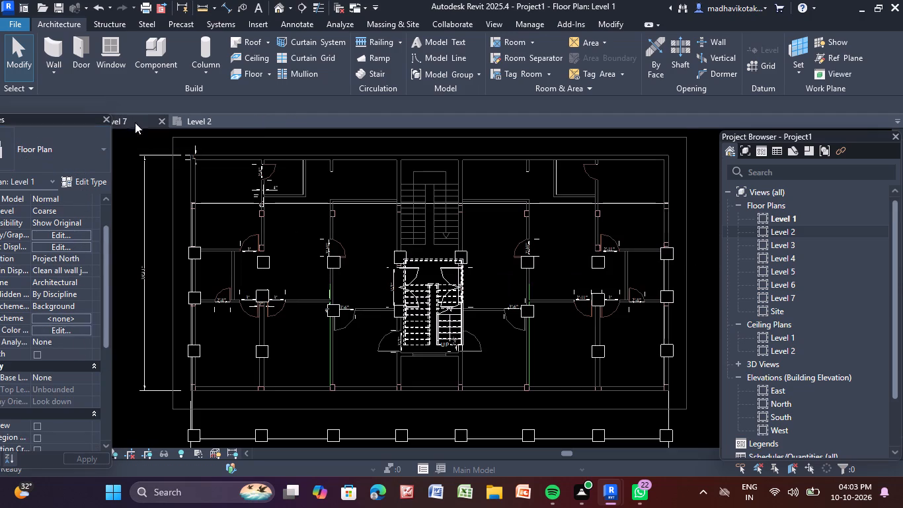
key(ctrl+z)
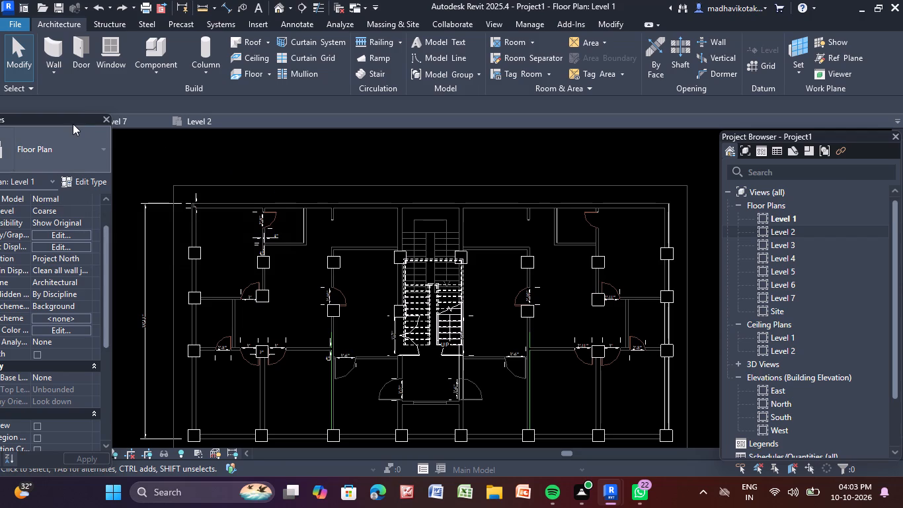
Reopen the default 3D view of the building.
click(281, 1)
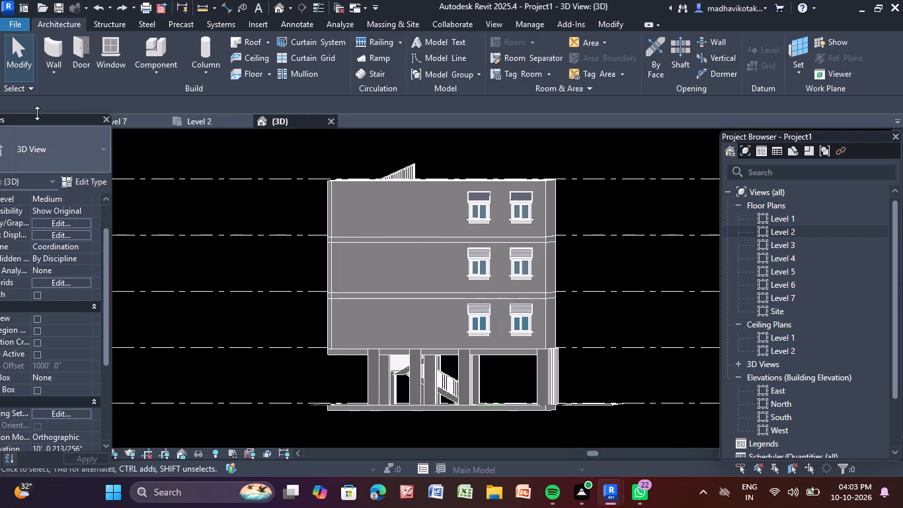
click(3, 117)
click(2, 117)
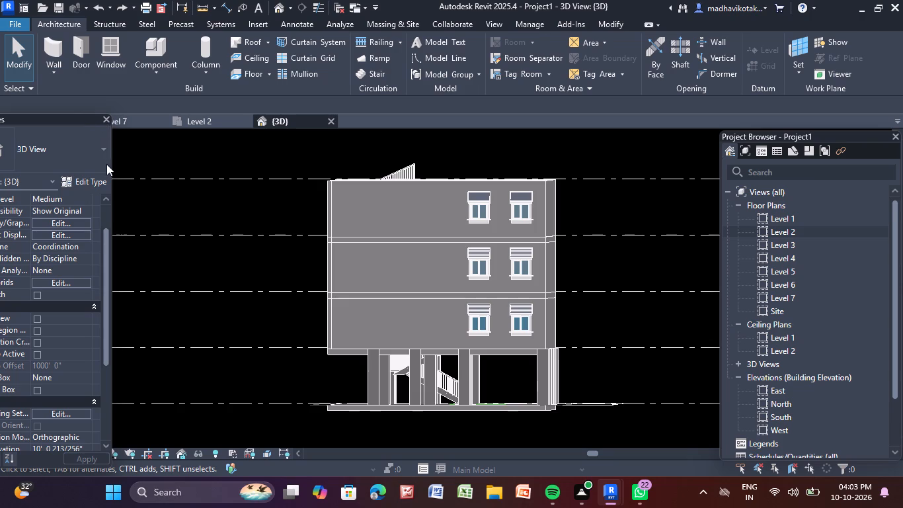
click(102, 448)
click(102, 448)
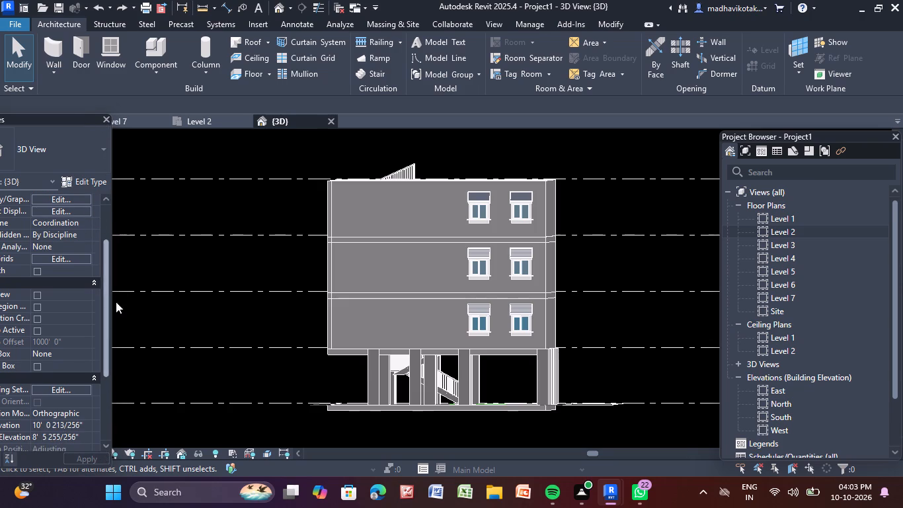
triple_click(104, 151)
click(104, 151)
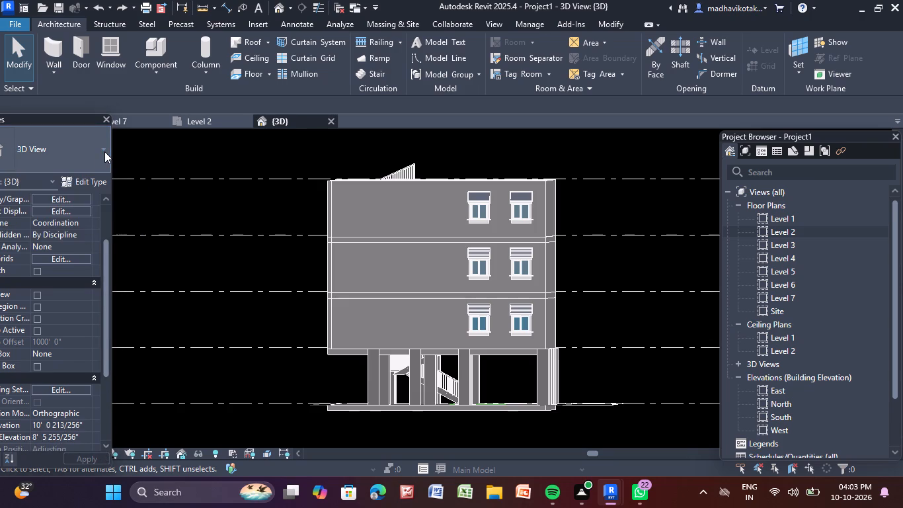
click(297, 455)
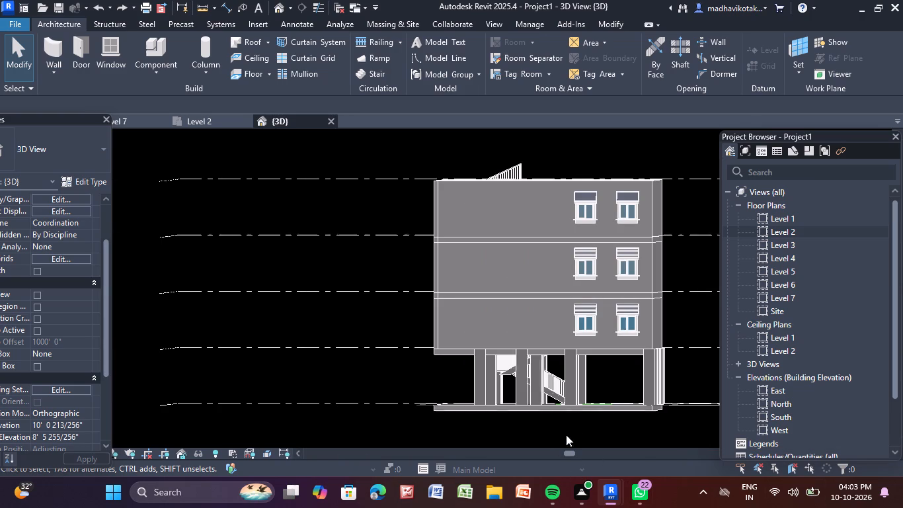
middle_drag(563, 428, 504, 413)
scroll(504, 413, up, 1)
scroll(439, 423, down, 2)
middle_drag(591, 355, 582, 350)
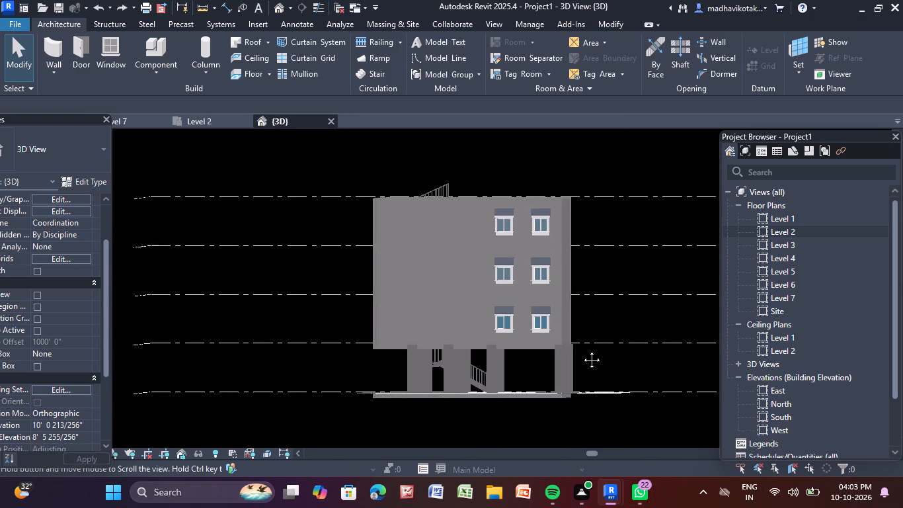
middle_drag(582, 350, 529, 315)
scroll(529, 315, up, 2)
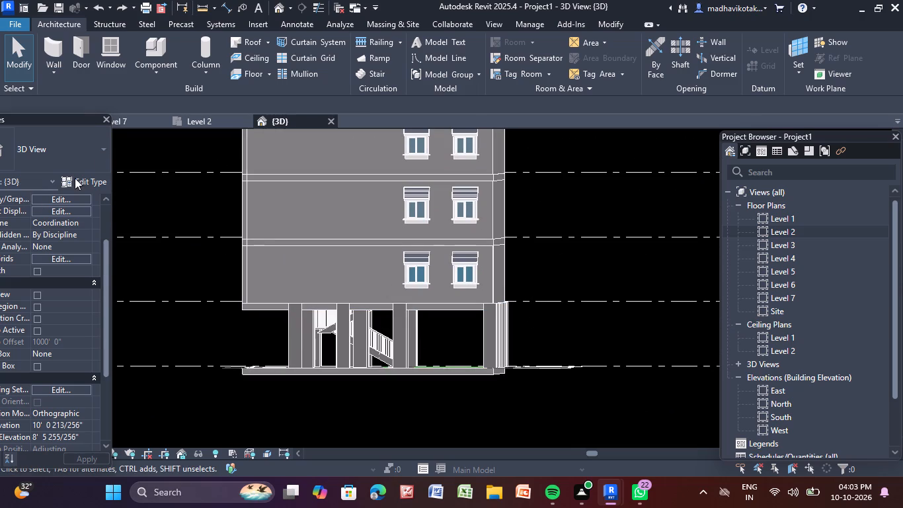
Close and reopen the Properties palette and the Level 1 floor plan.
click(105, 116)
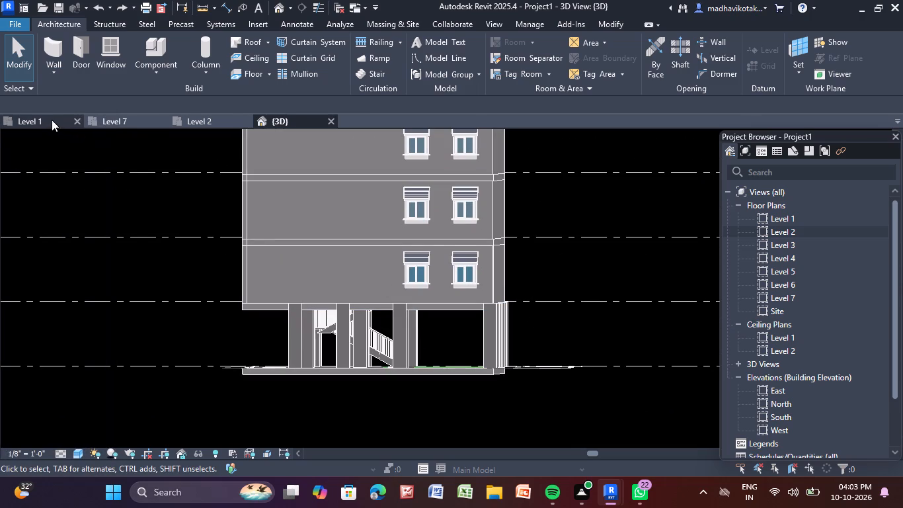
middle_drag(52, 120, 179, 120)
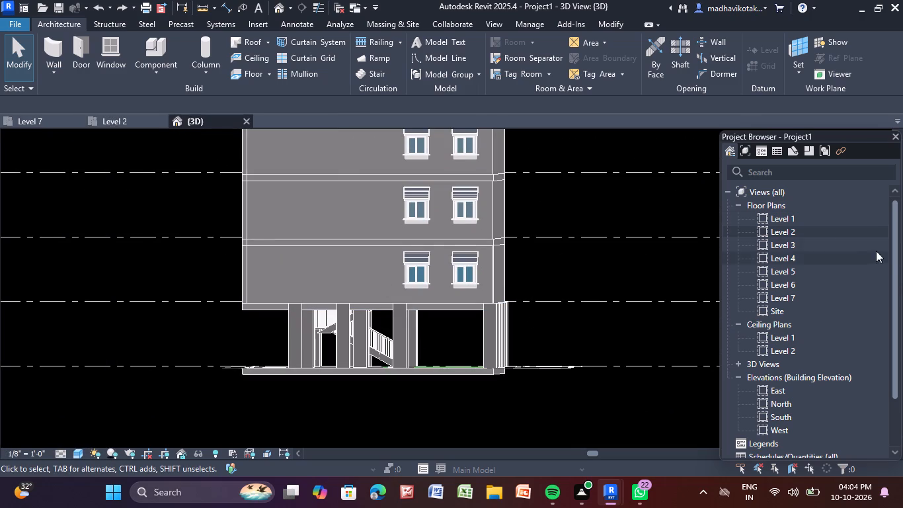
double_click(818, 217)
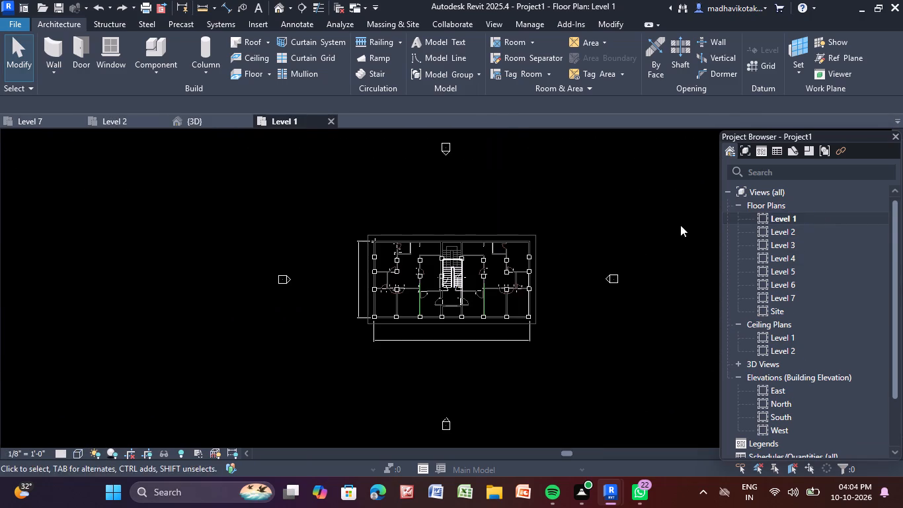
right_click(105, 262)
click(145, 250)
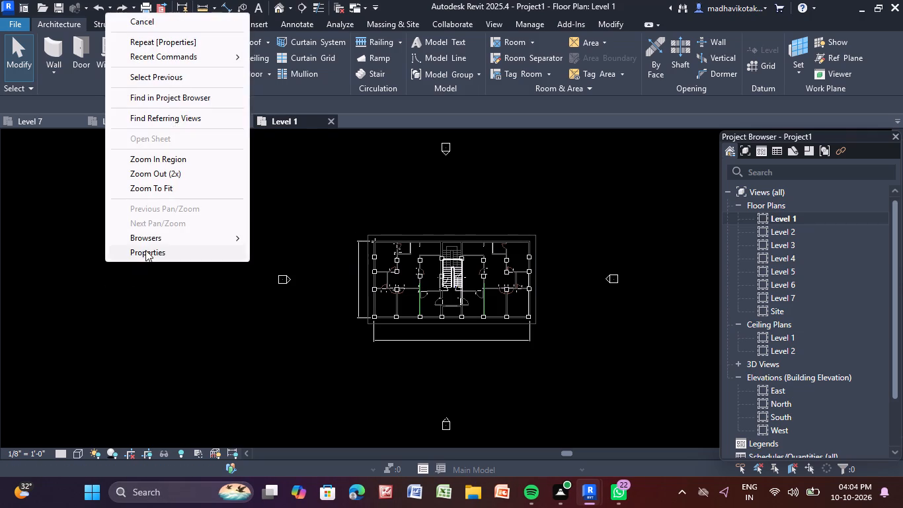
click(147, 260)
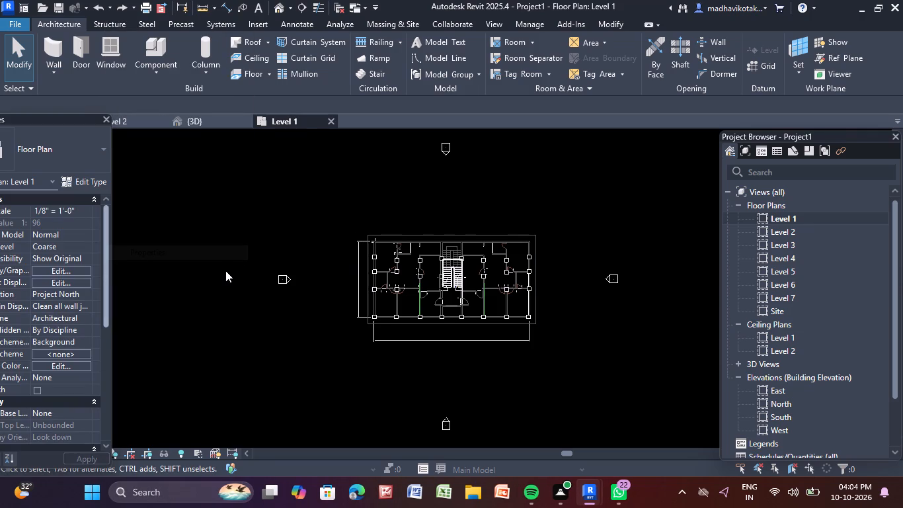
Examine the building's window side, long facade and open ground storey with its columns and stair from several angles in the 3D view.
click(201, 115)
scroll(399, 179, down, 1)
middle_drag(397, 185, 399, 275)
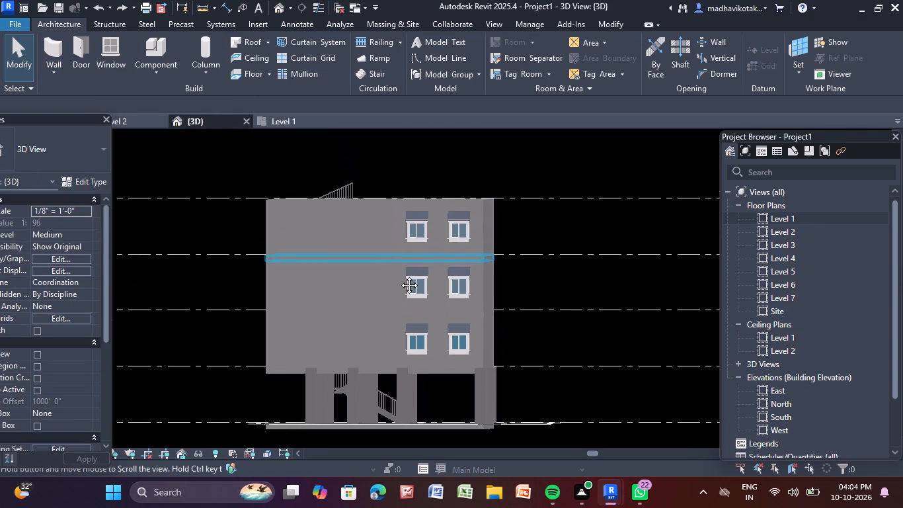
middle_drag(399, 275, 400, 276)
scroll(400, 276, up, 2)
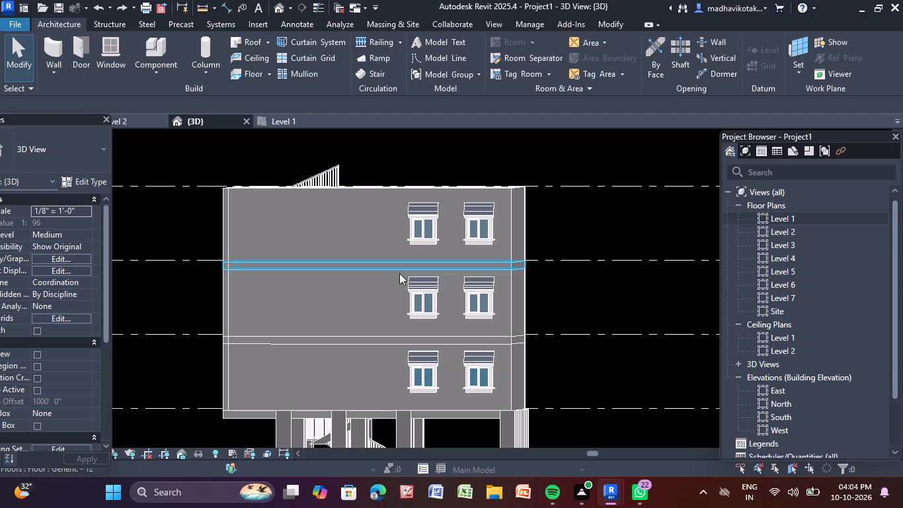
scroll(399, 273, down, 2)
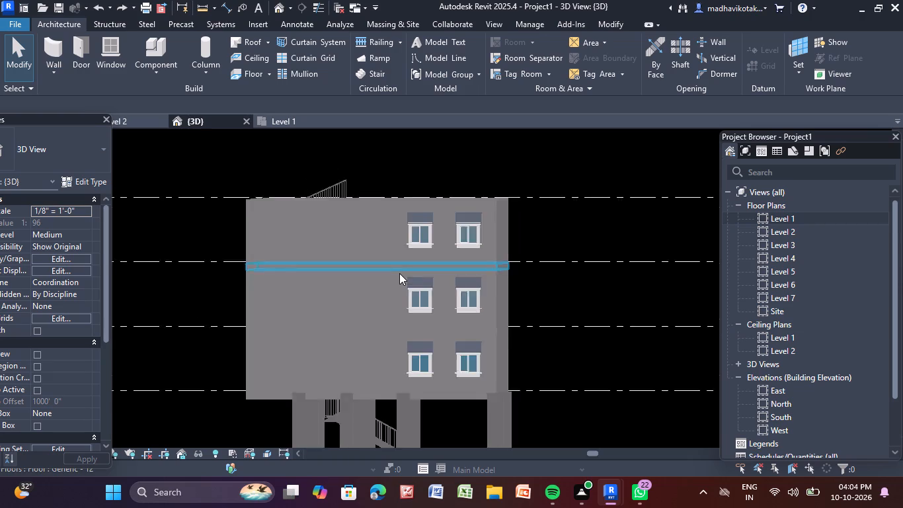
scroll(399, 273, down, 1)
middle_drag(439, 402, 432, 372)
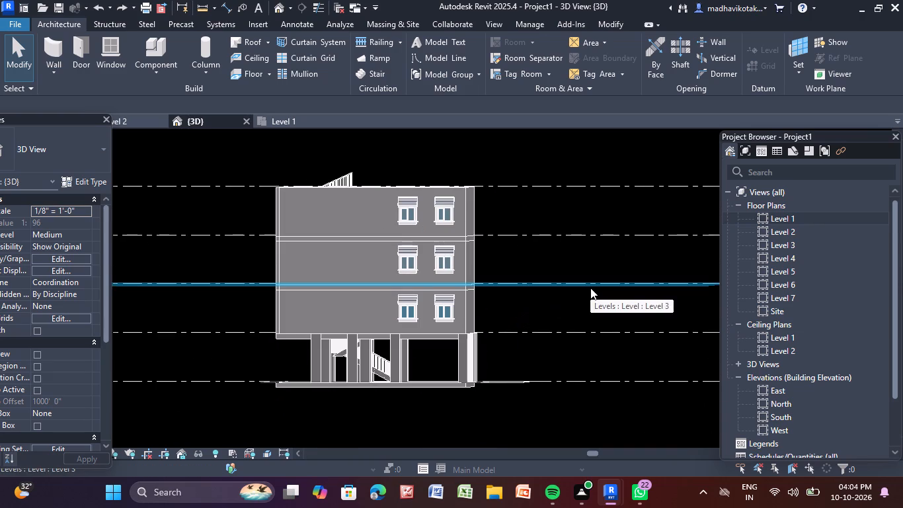
shift+middle_drag(594, 292, 557, 310)
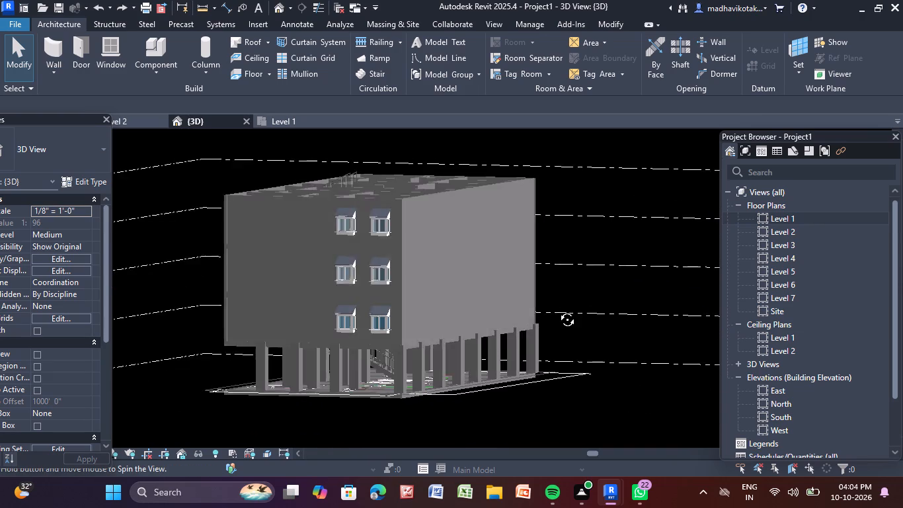
shift+middle_drag(557, 310, 470, 347)
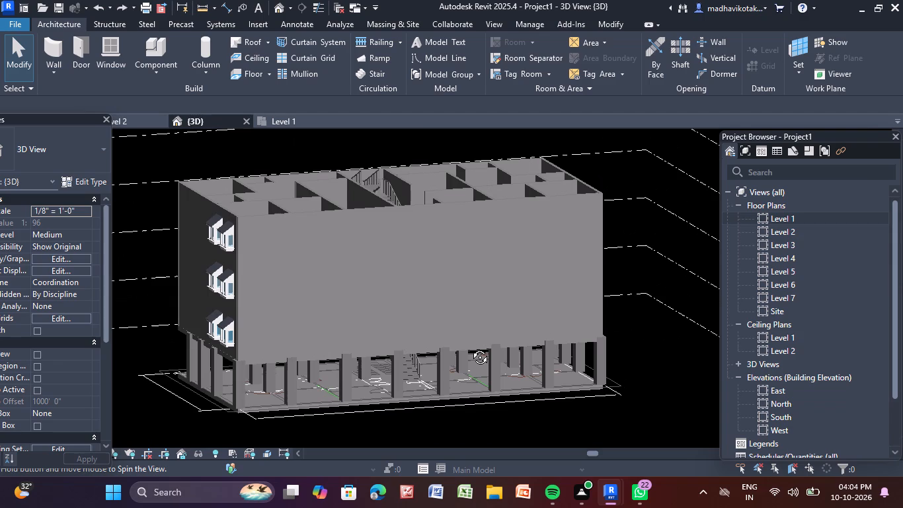
shift+middle_drag(470, 347, 459, 322)
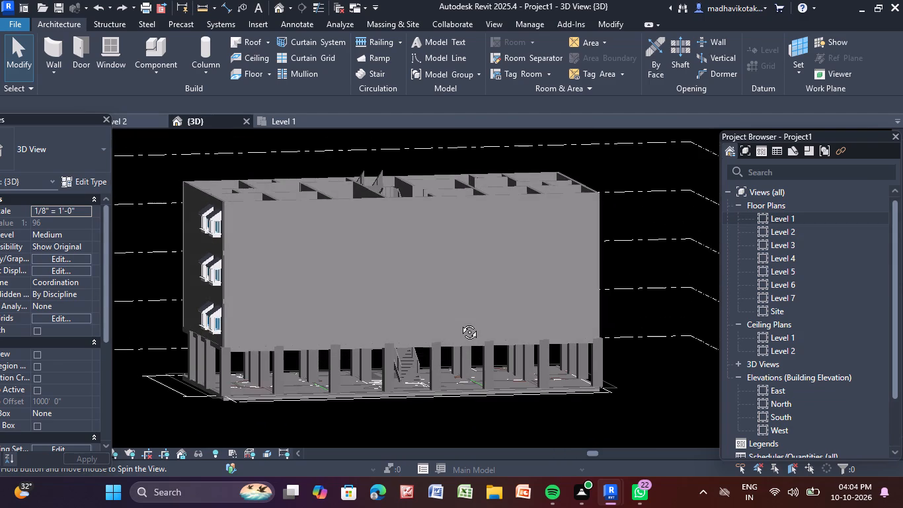
shift+middle_drag(459, 322, 451, 298)
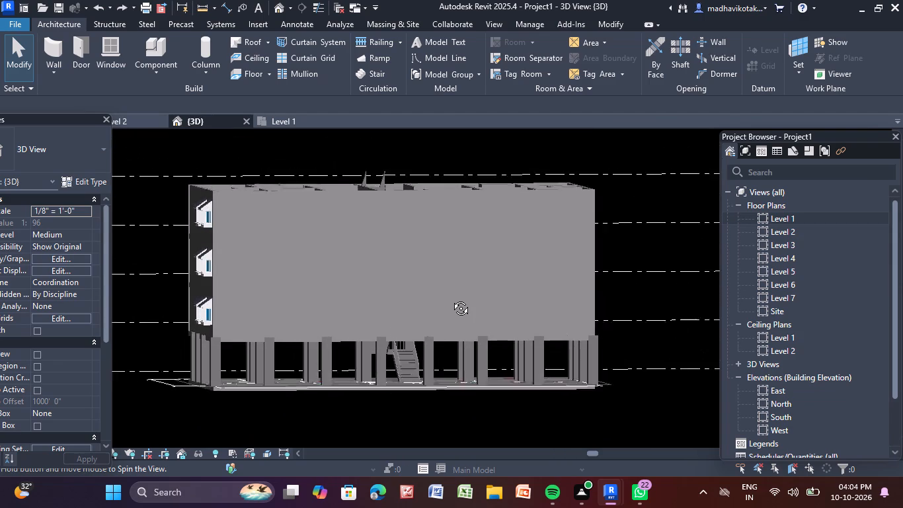
shift+middle_drag(451, 298, 494, 310)
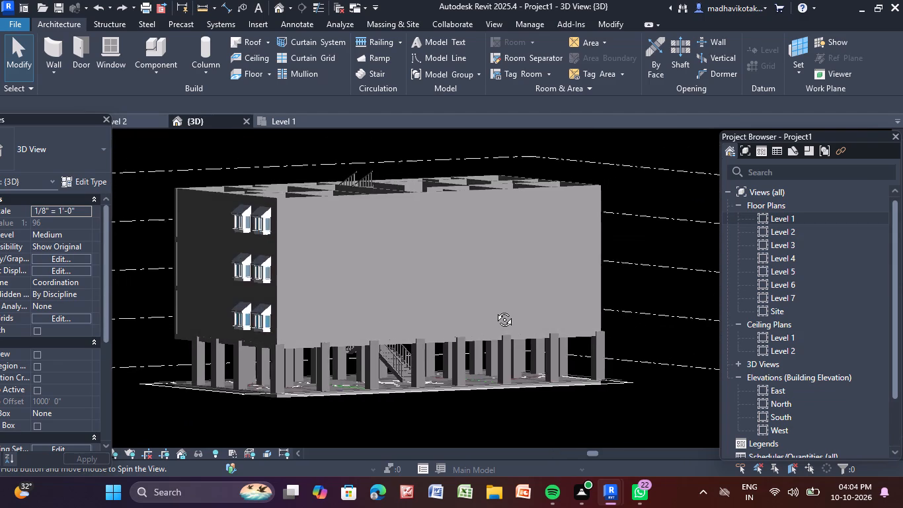
shift+middle_drag(494, 310, 451, 309)
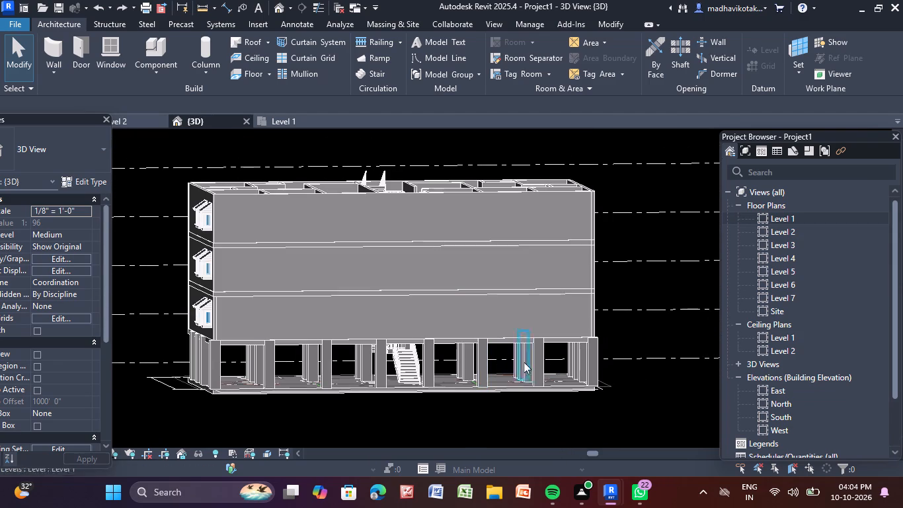
shift+middle_drag(677, 326, 648, 317)
shift+middle_drag(643, 319, 739, 320)
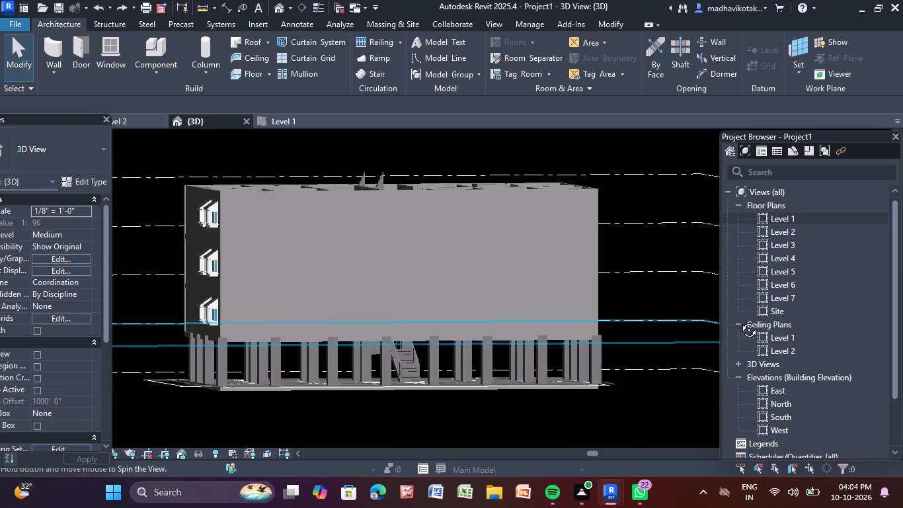
shift+middle_drag(739, 320, 834, 320)
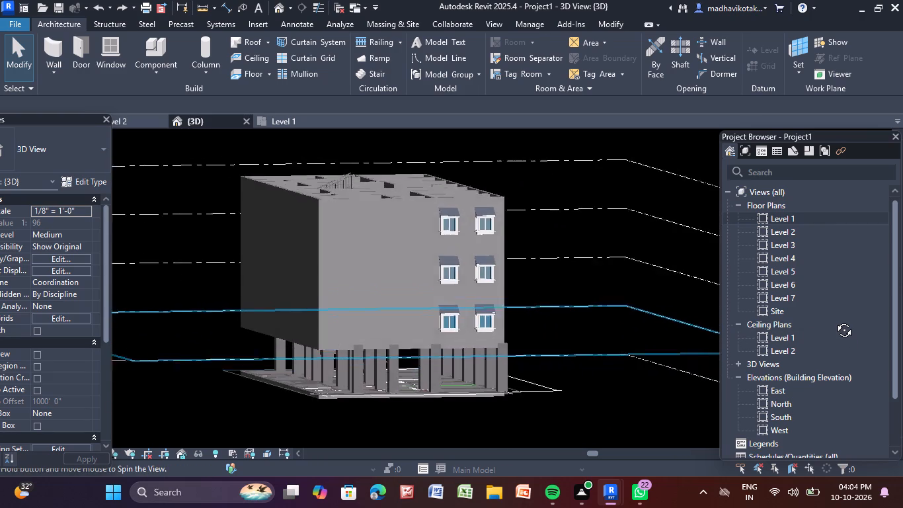
shift+middle_drag(834, 320, 806, 305)
shift+middle_drag(609, 306, 620, 314)
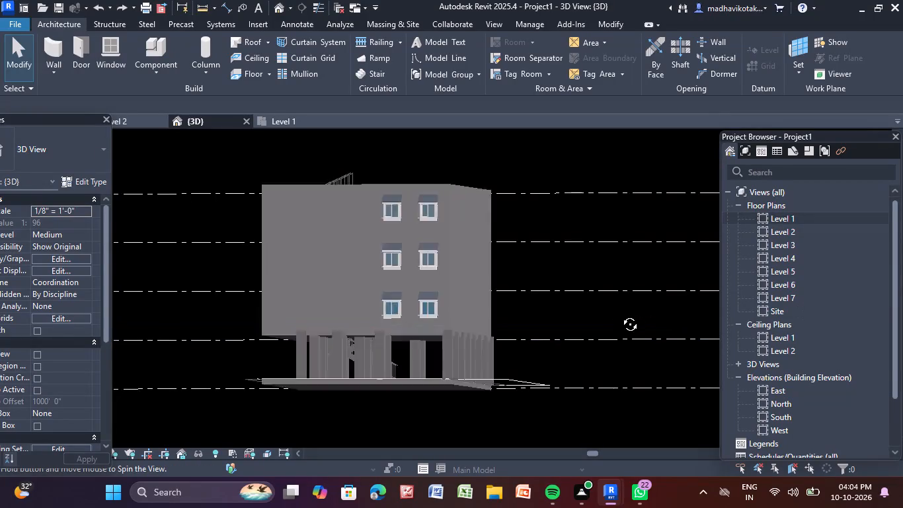
shift+middle_drag(620, 314, 627, 320)
shift+middle_drag(545, 254, 537, 261)
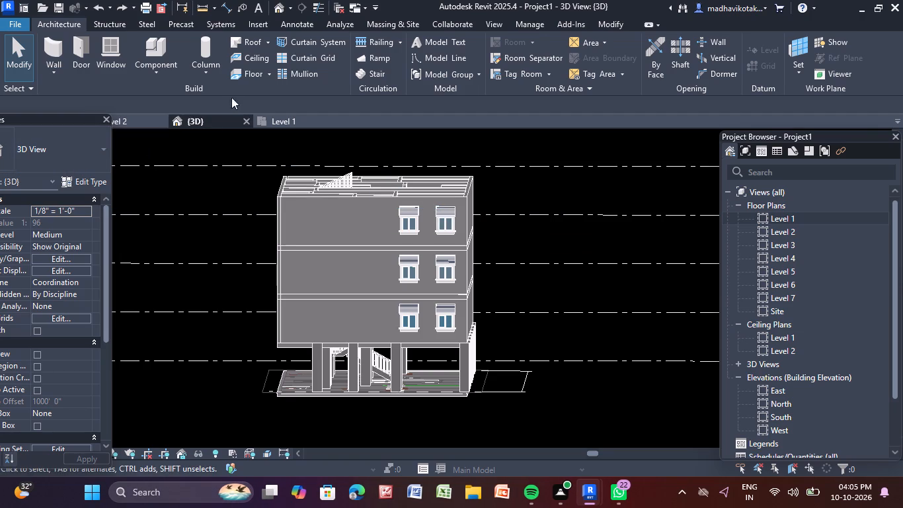
Switch to the Level 1 plan and load the Windows_Tpl_w-Glazing_Bars window family from the Autodesk family library.
click(59, 26)
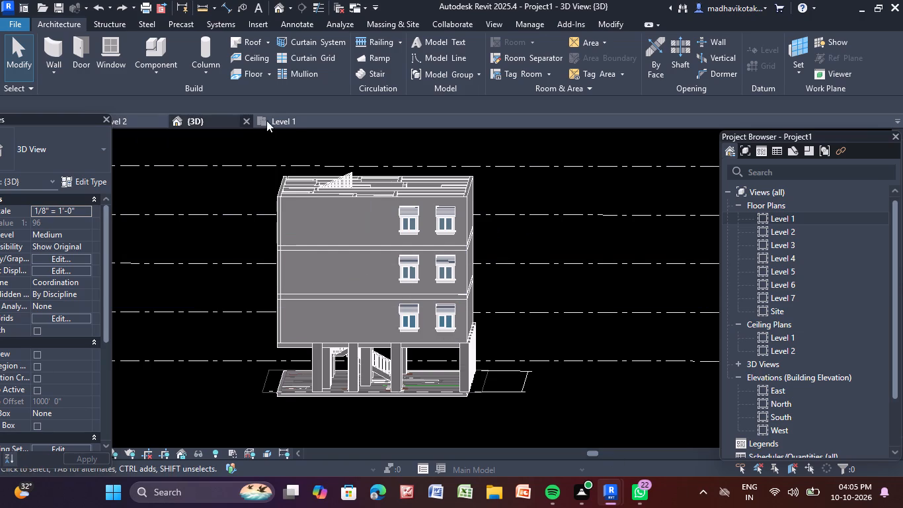
click(290, 123)
scroll(412, 331, up, 6)
scroll(455, 286, up, 5)
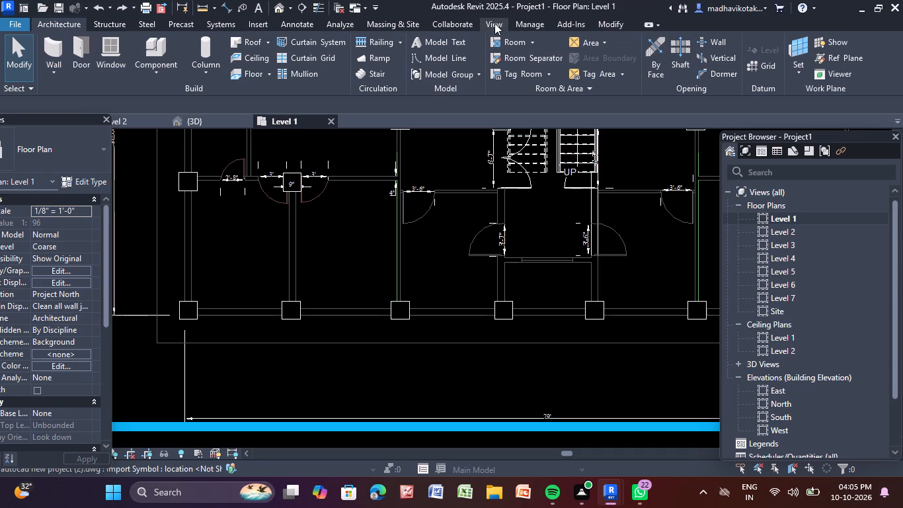
click(251, 26)
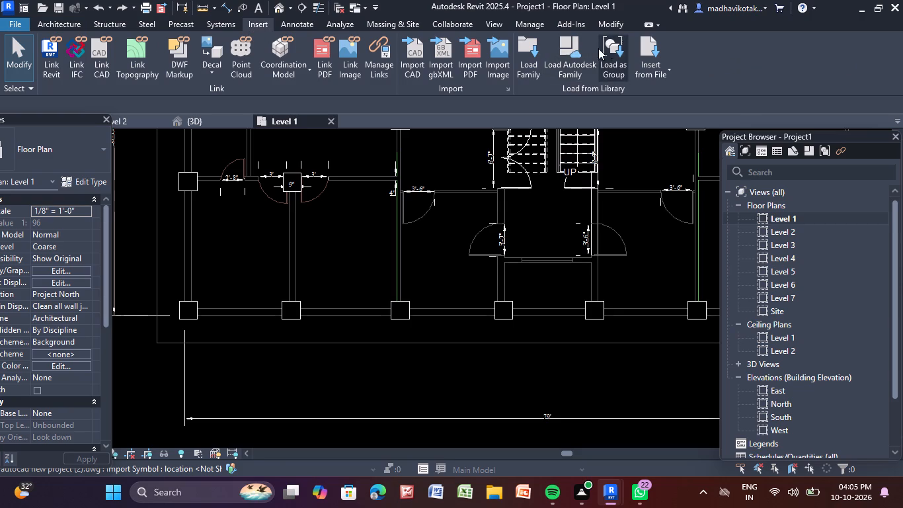
double_click(568, 47)
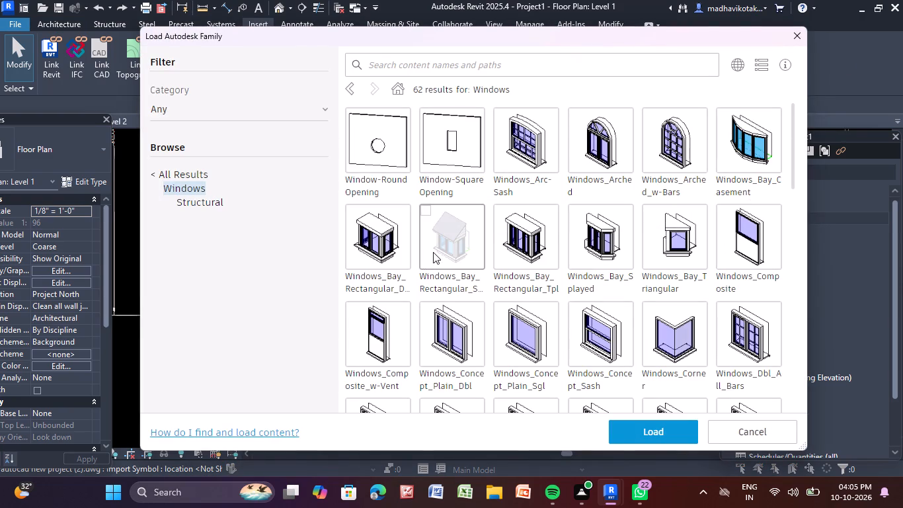
scroll(514, 314, down, 3)
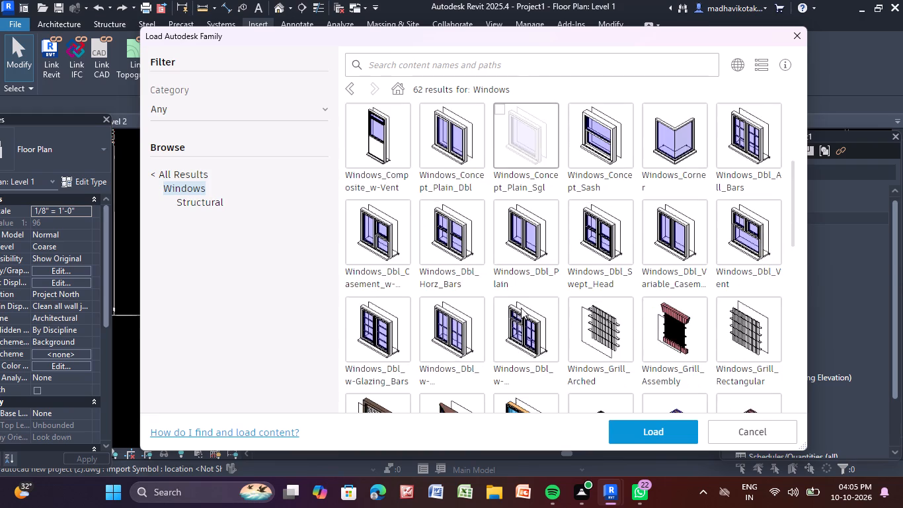
scroll(524, 306, down, 12)
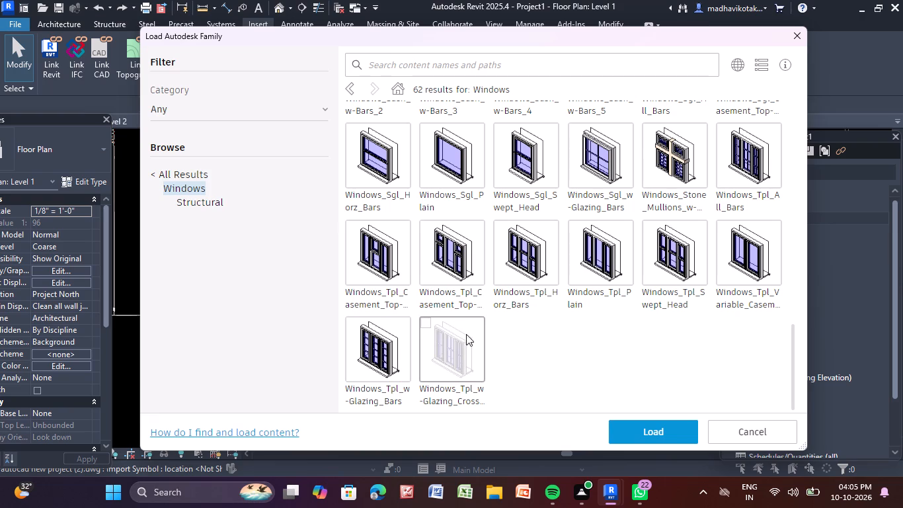
click(372, 355)
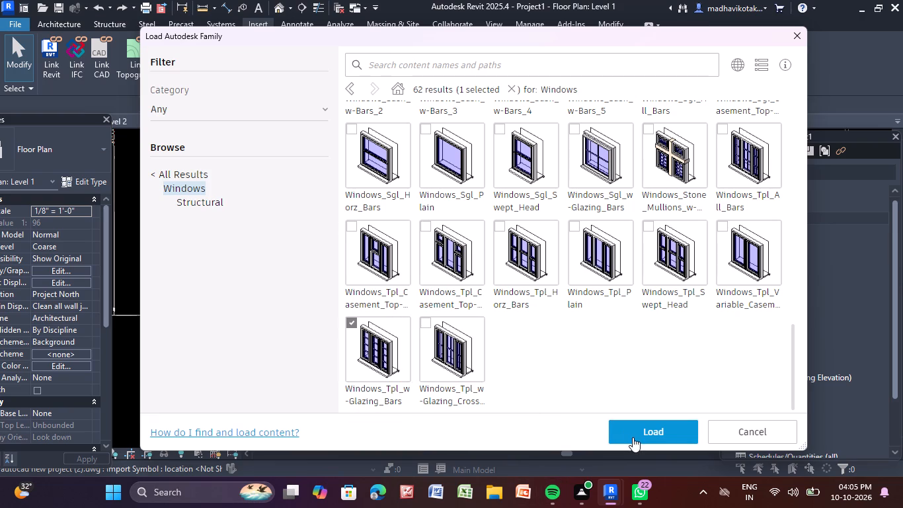
click(633, 437)
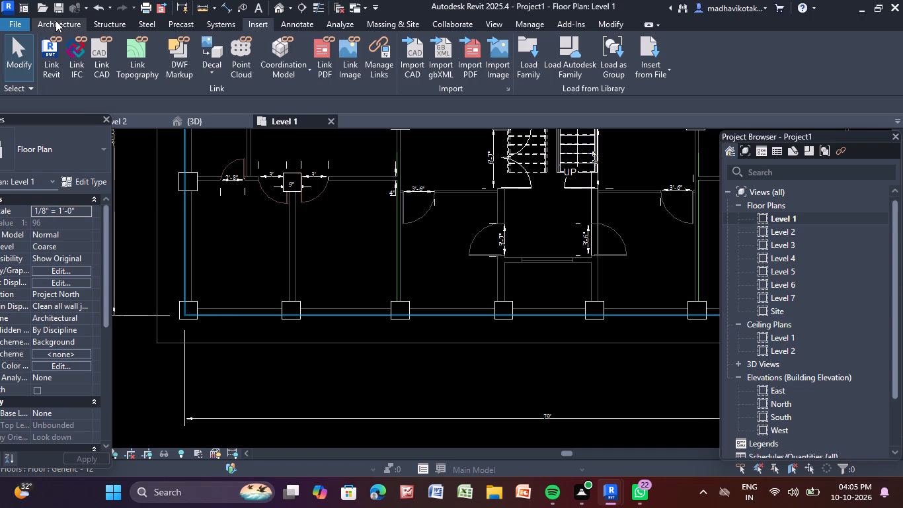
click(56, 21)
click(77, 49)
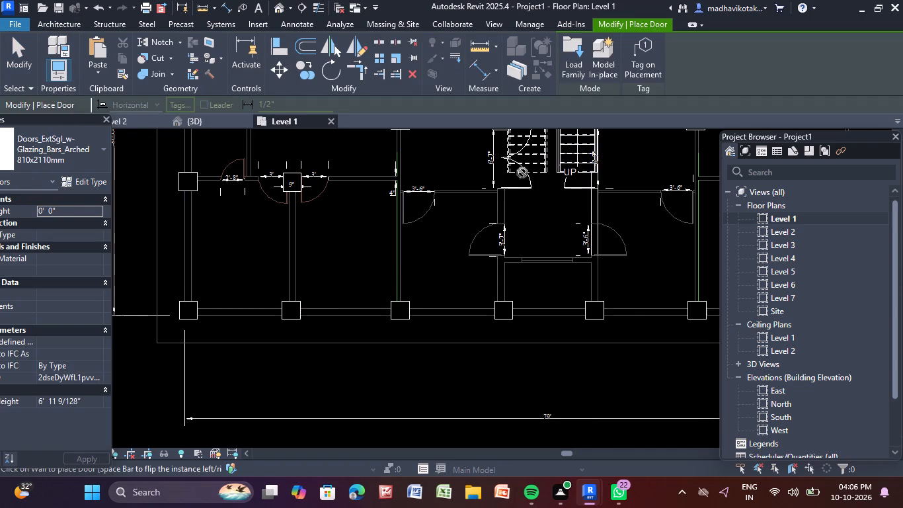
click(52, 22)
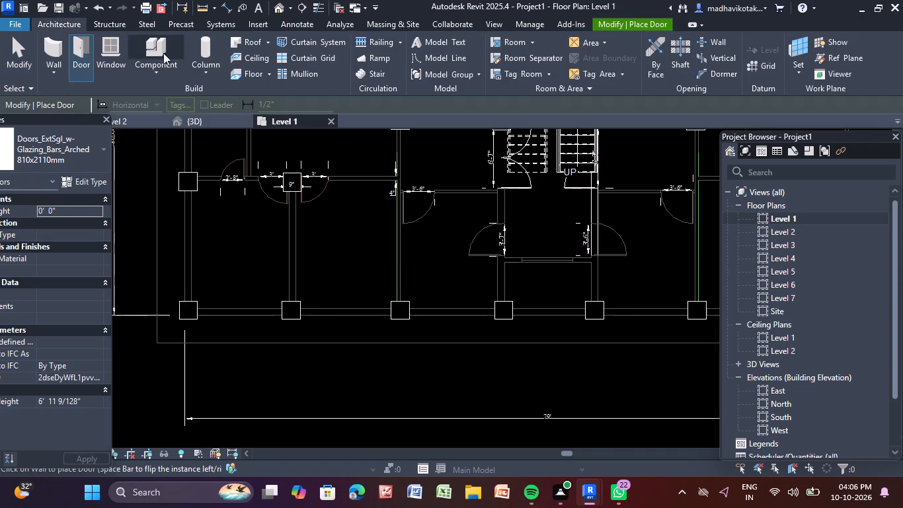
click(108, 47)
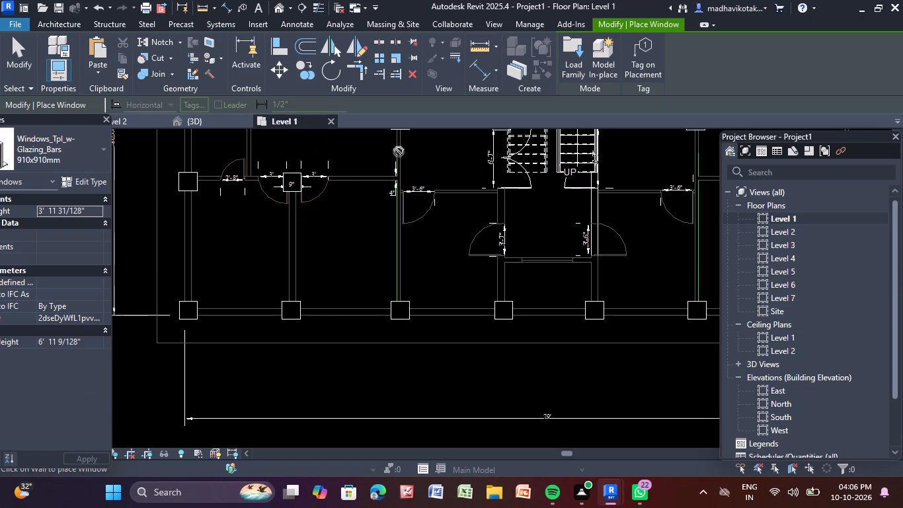
On Level 2, place seven Windows_Bay_Rectangular_Sloped 910x1210mm windows along the south wall, one centred in each bay.
double_click(785, 228)
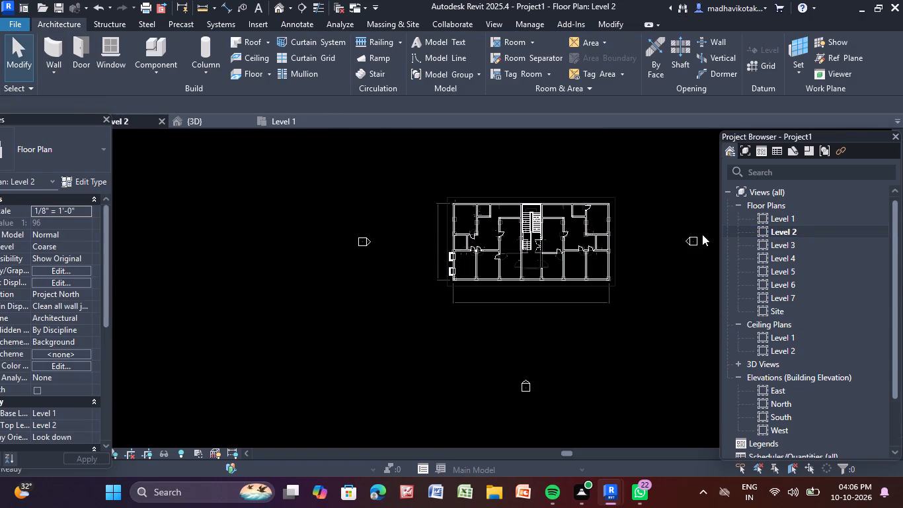
double_click(108, 40)
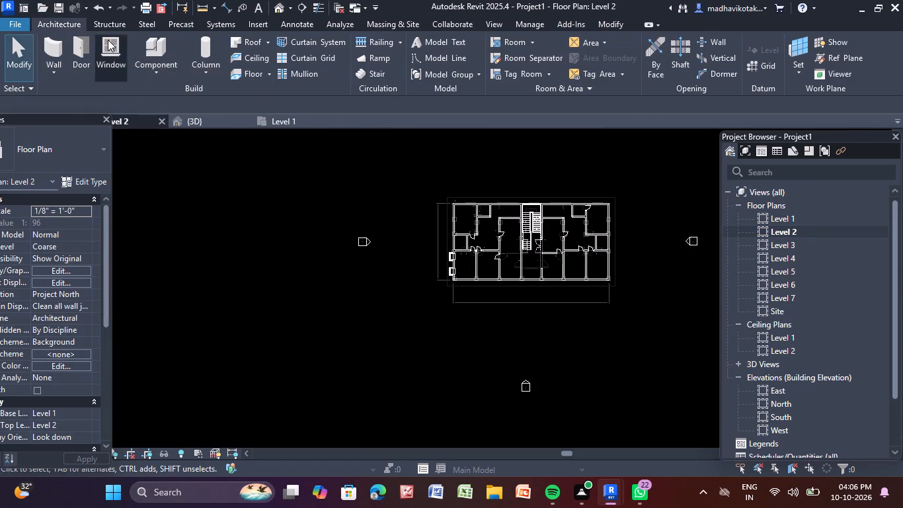
scroll(488, 273, up, 5)
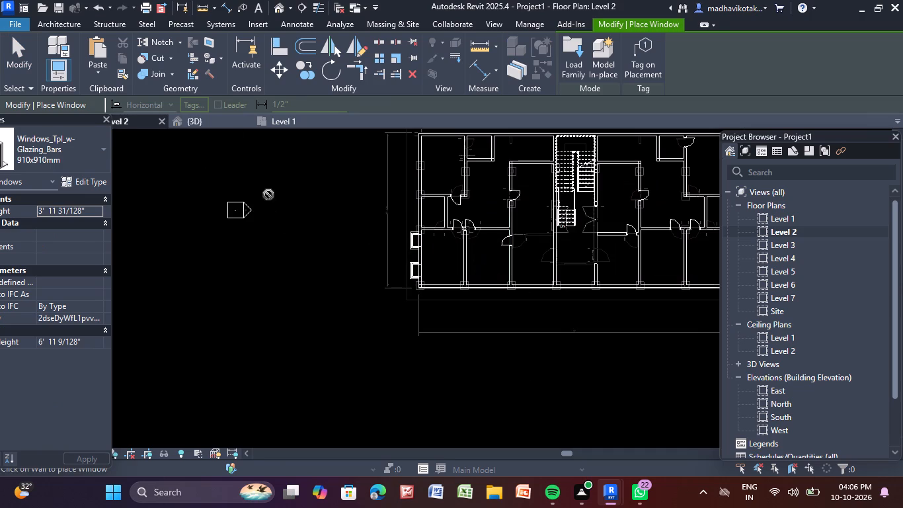
click(107, 151)
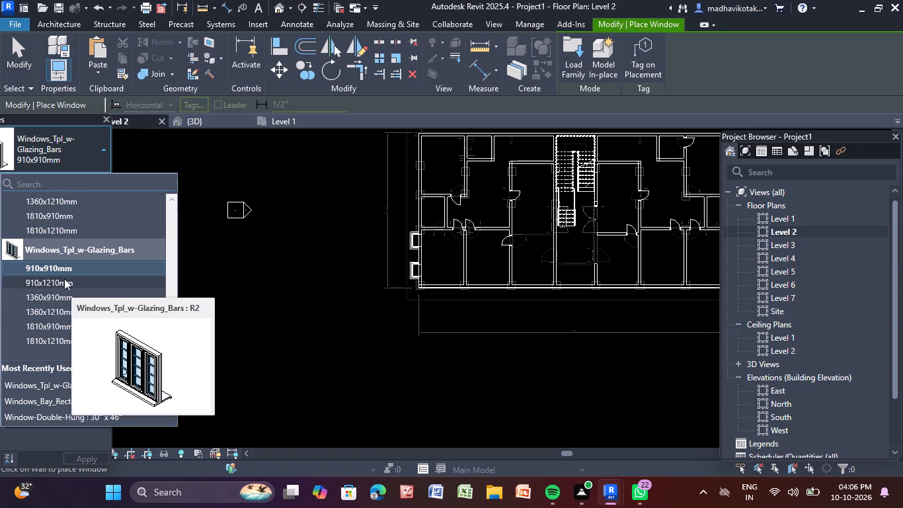
scroll(54, 281, up, 1)
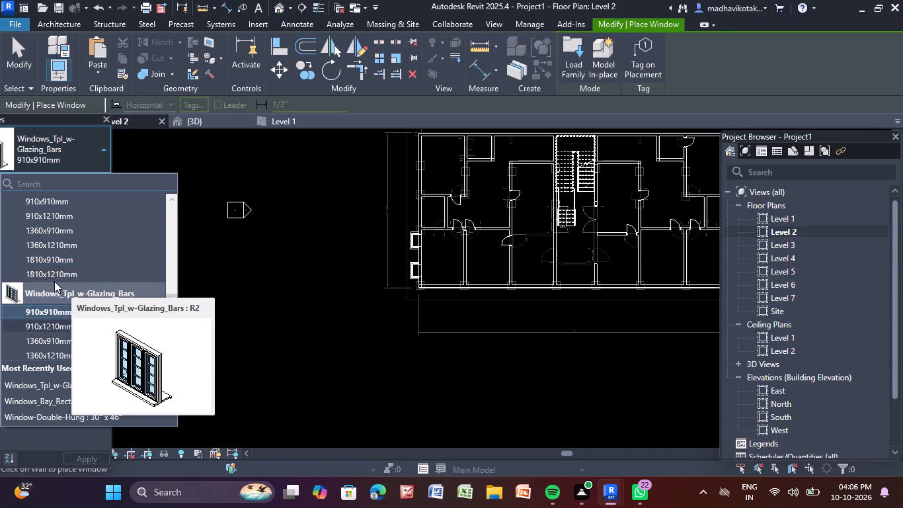
scroll(54, 281, up, 1)
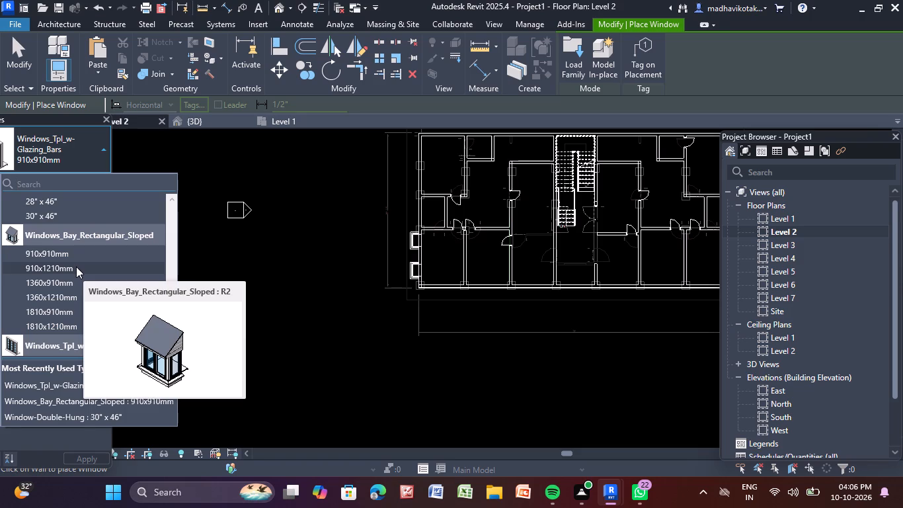
click(76, 267)
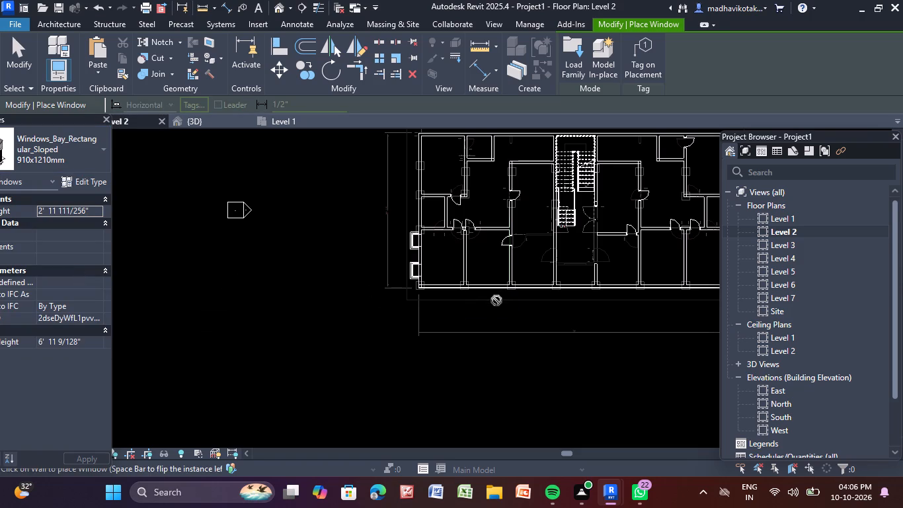
middle_drag(452, 313, 275, 312)
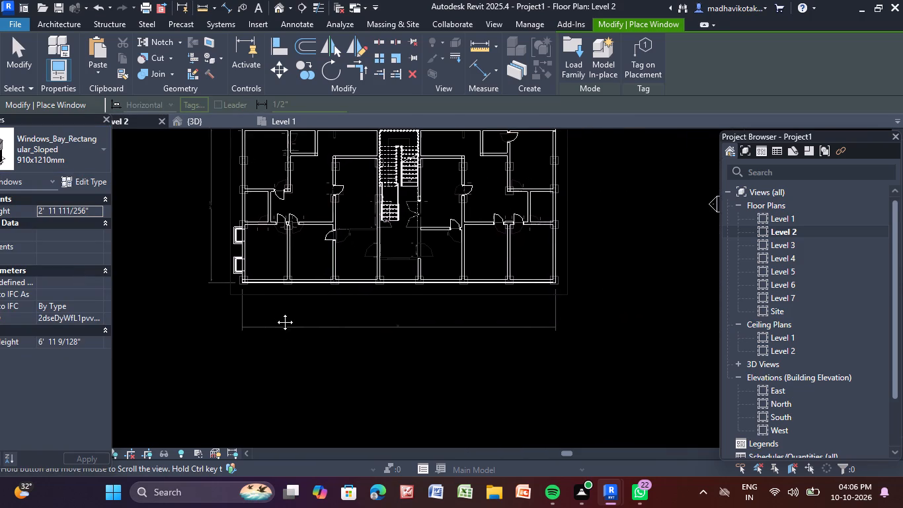
middle_drag(275, 312, 270, 343)
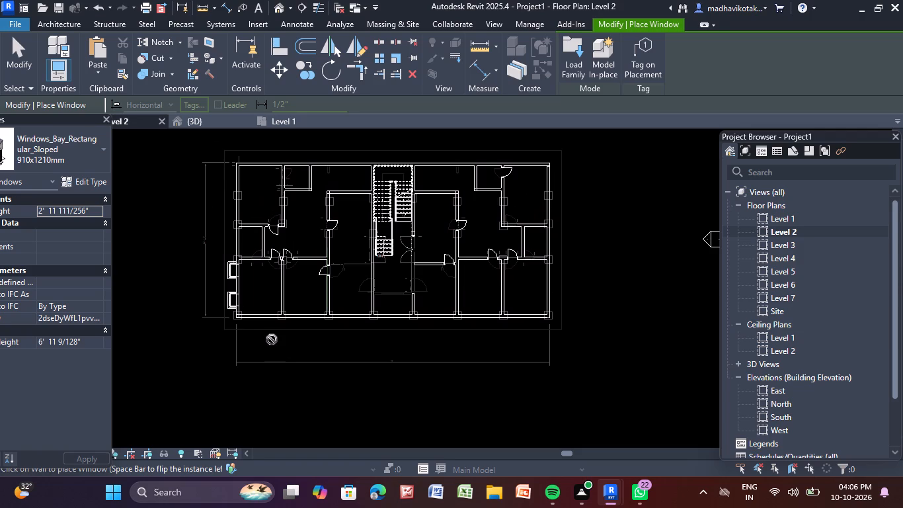
scroll(264, 322, up, 3)
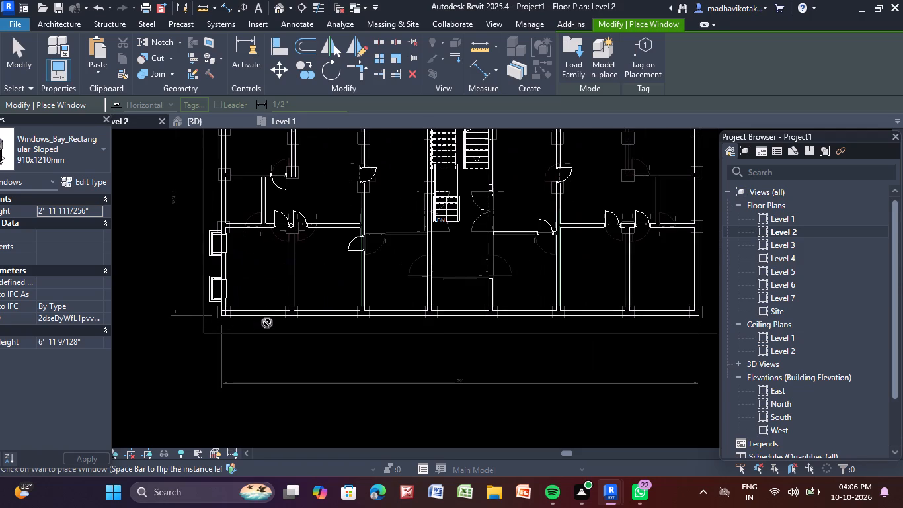
click(258, 319)
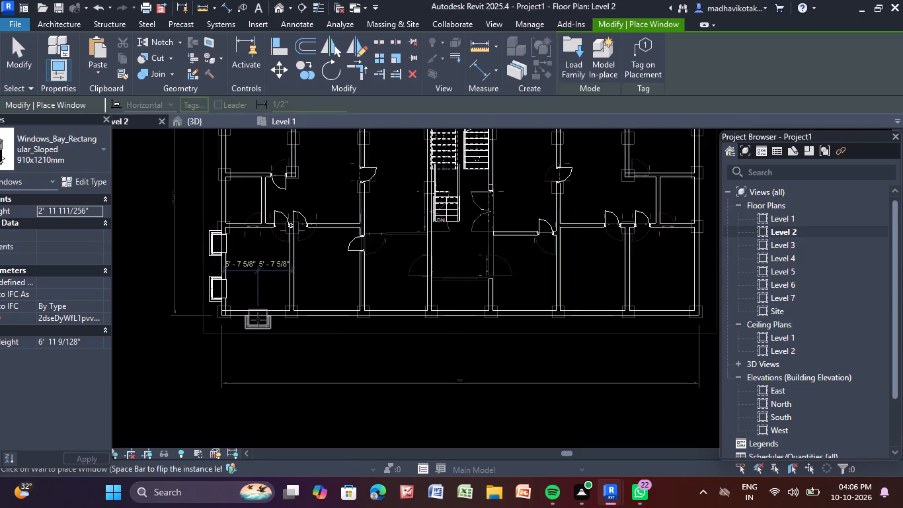
click(323, 316)
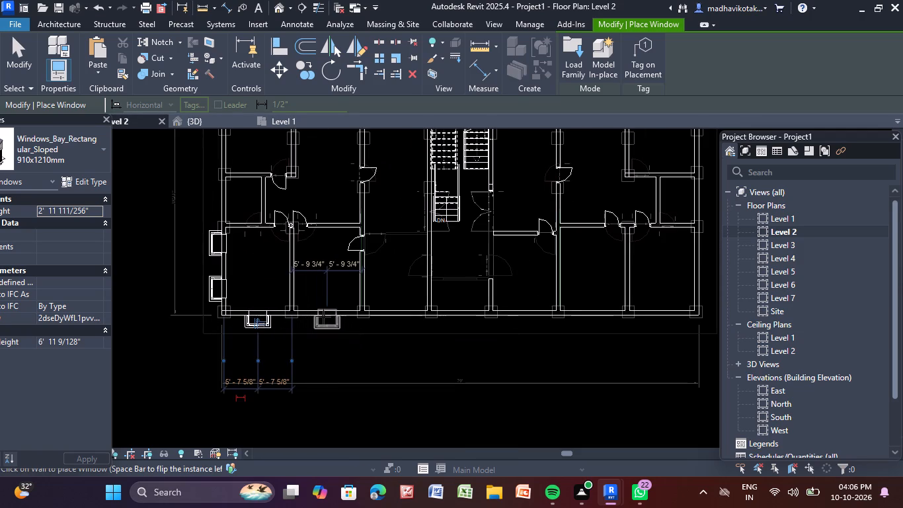
click(399, 319)
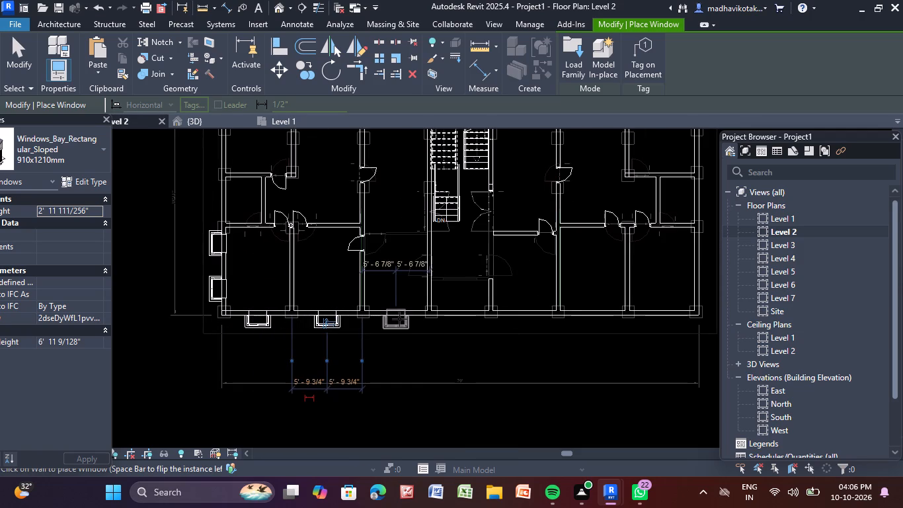
click(461, 317)
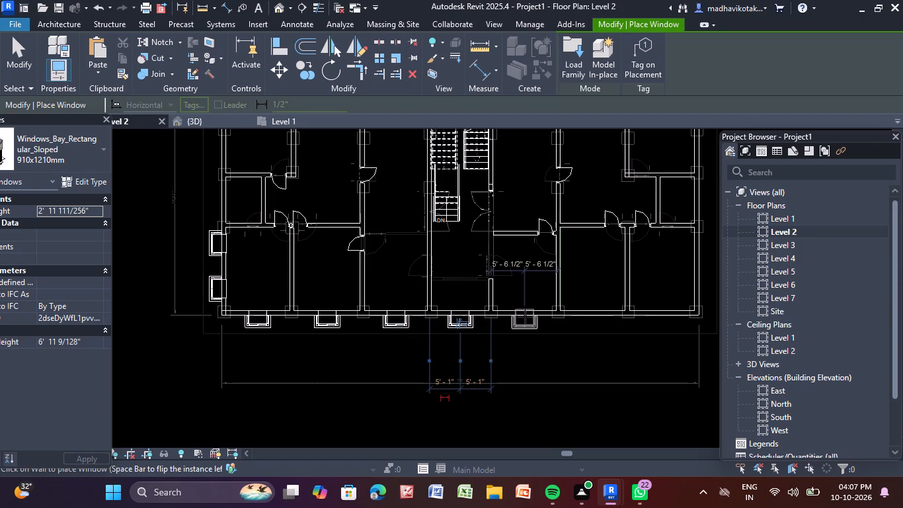
click(525, 316)
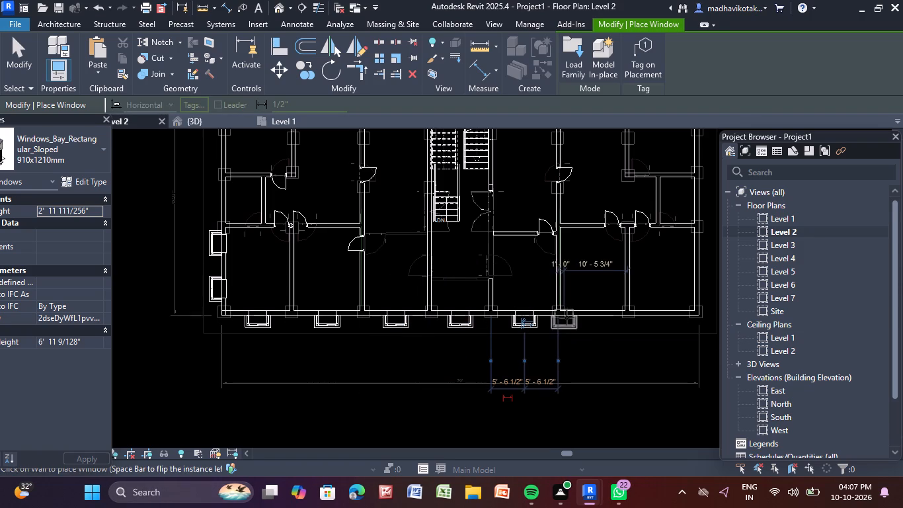
click(588, 316)
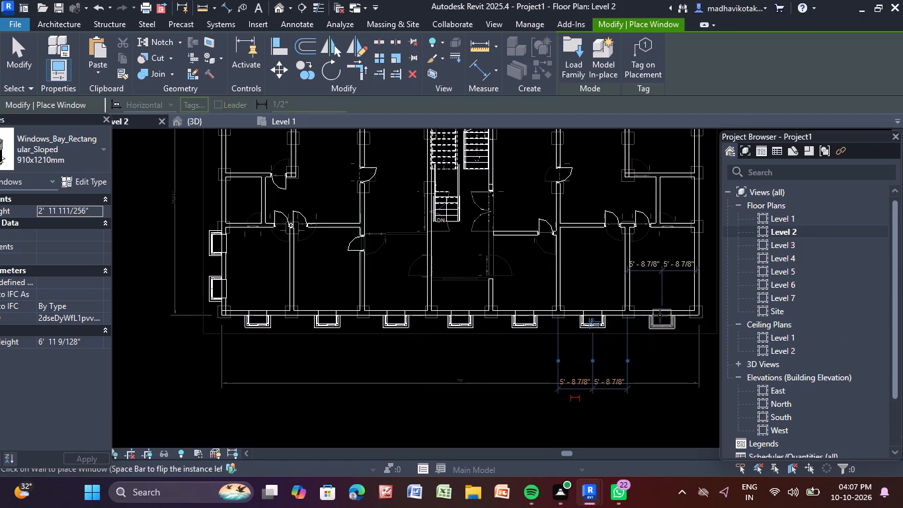
click(660, 316)
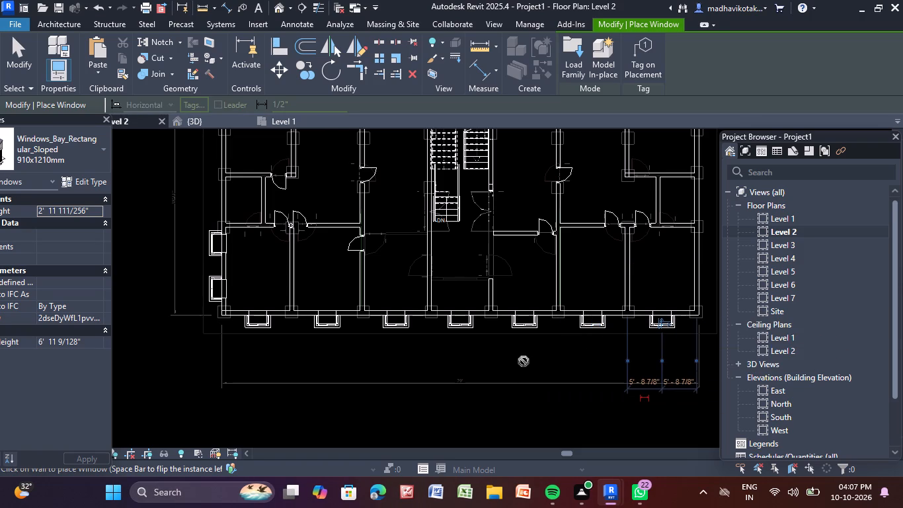
Place two more bay windows on the east wall: about 6'-0" from the southeast corner and centred on the northeast room.
shift+middle_drag(510, 367, 335, 371)
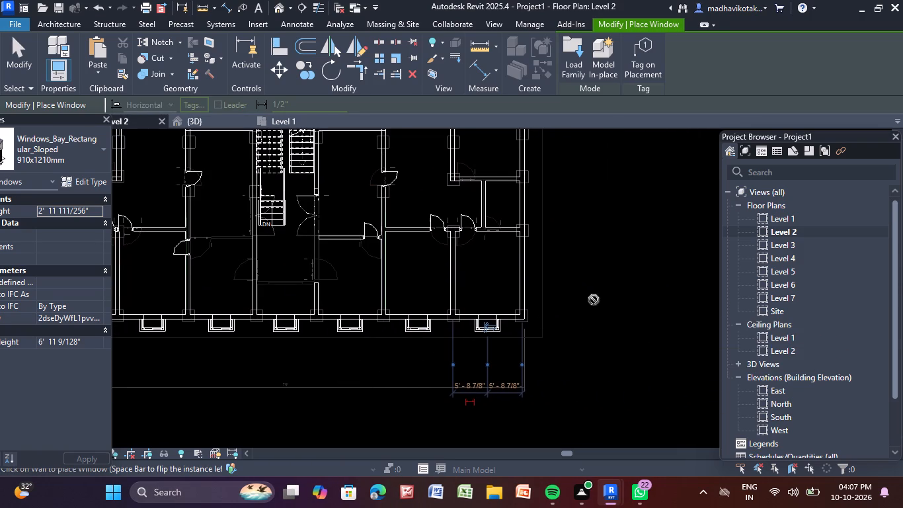
shift+middle_drag(595, 298, 567, 345)
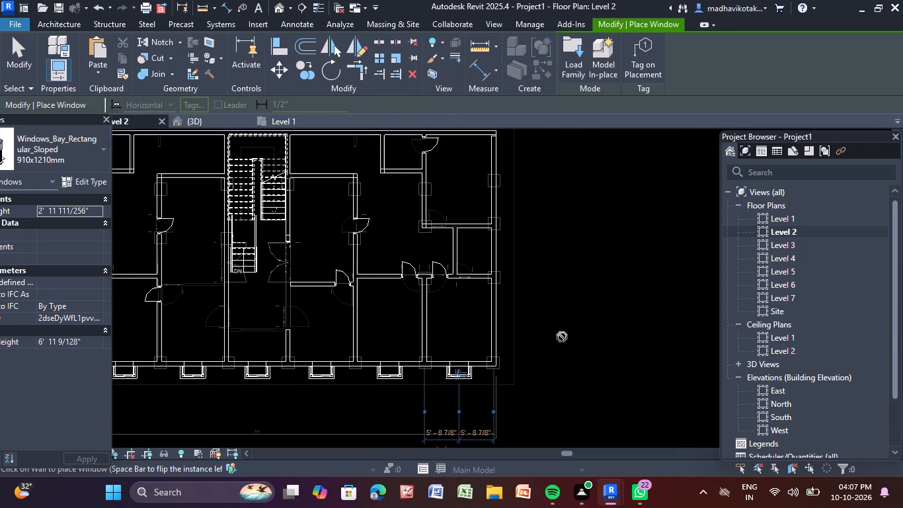
shift+middle_drag(562, 337, 618, 359)
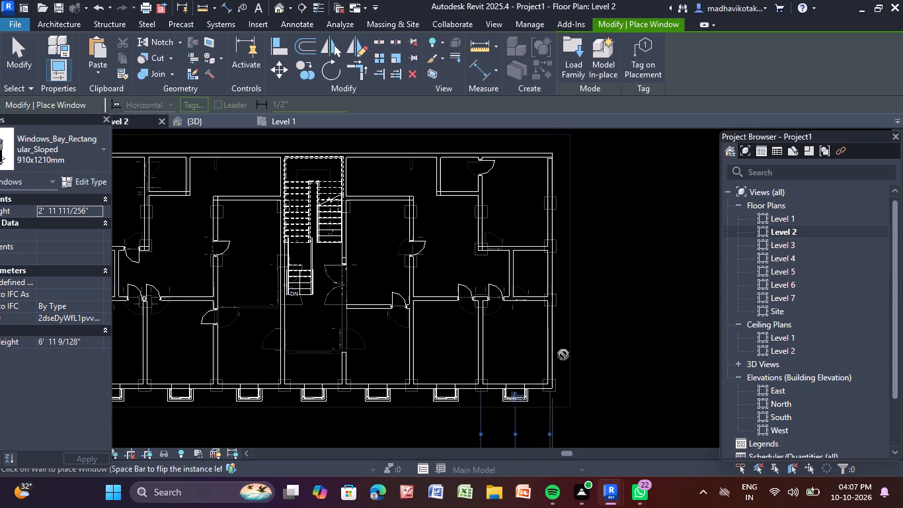
click(552, 349)
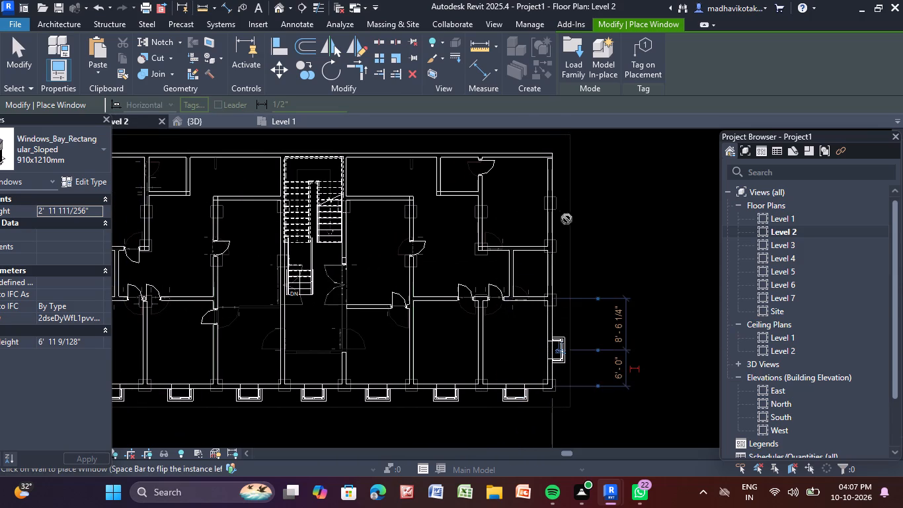
scroll(565, 214, down, 1)
click(555, 206)
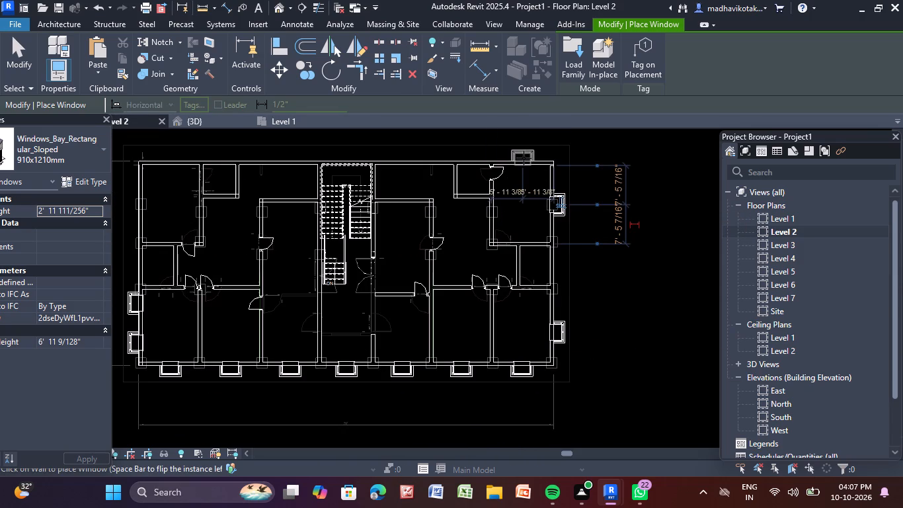
Place four bay windows along the north wall, two either side of the stair, and one in the northwest room's west wall.
click(524, 158)
middle_drag(603, 259, 724, 283)
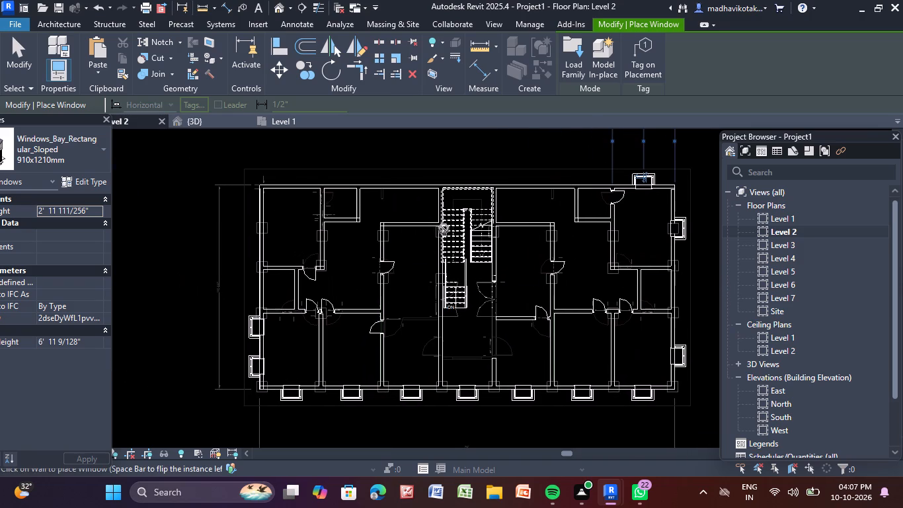
click(286, 181)
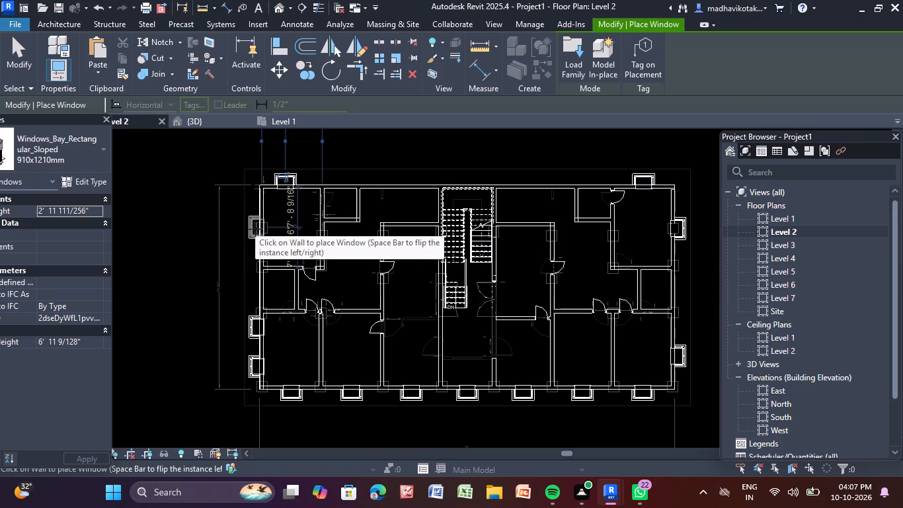
click(255, 229)
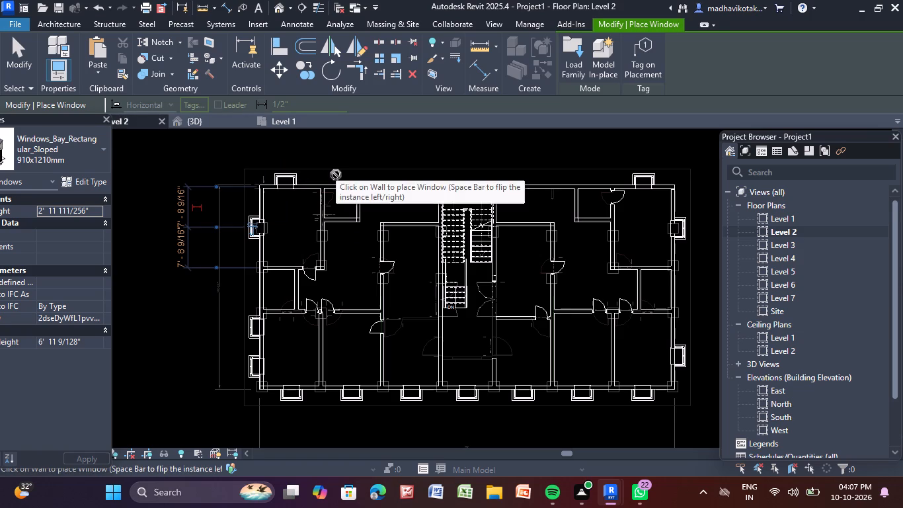
click(403, 179)
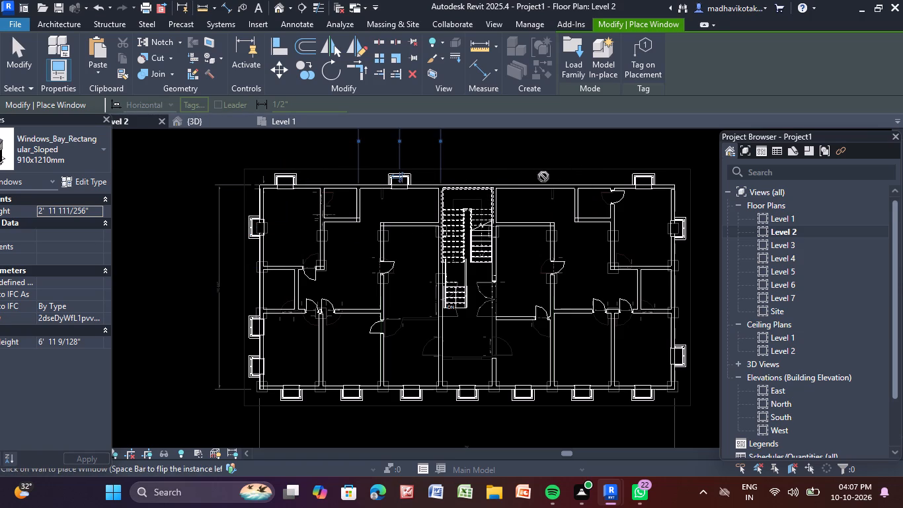
click(538, 179)
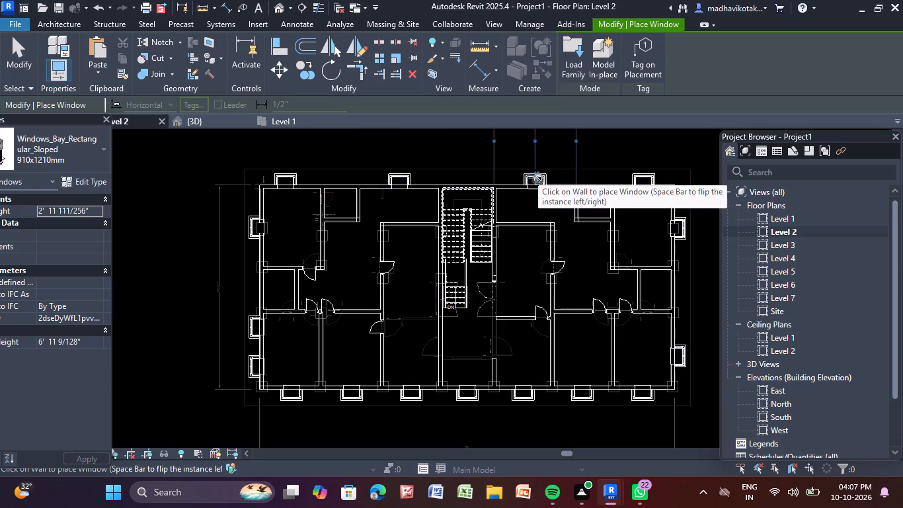
key(Escape)
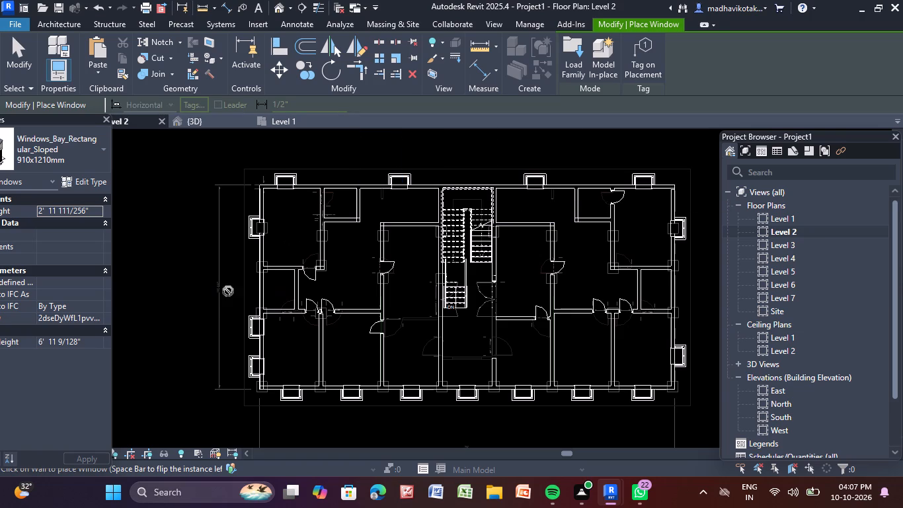
key(Escape)
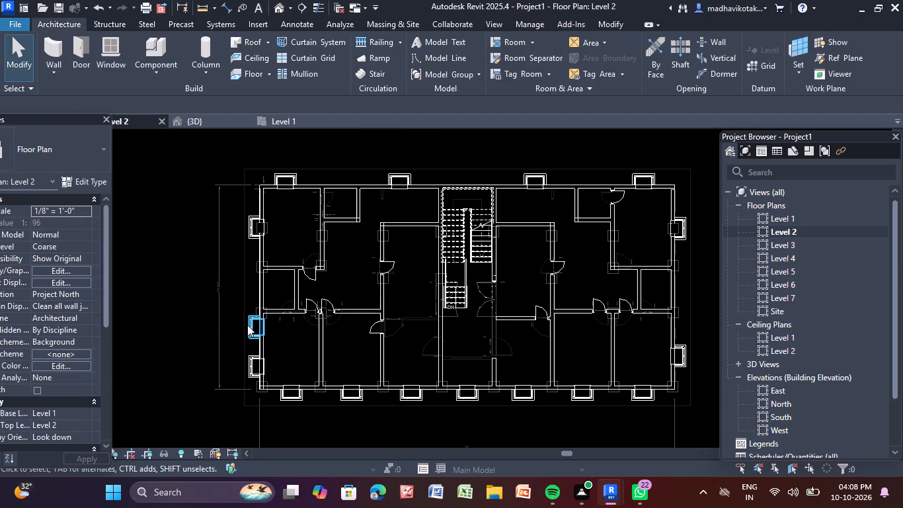
Delete the two 910x910mm sloped bay windows from the southwest room's west wall on Level 2.
click(247, 325)
key(Delete)
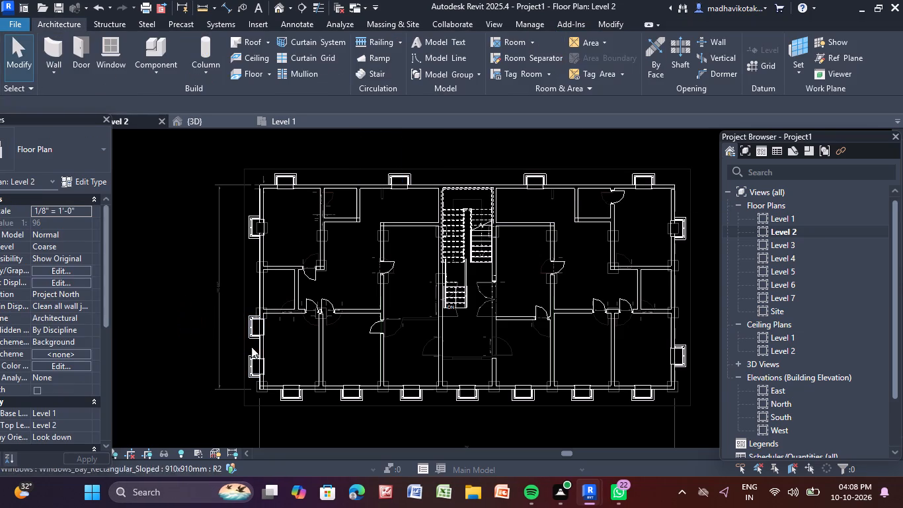
click(249, 331)
key(Delete)
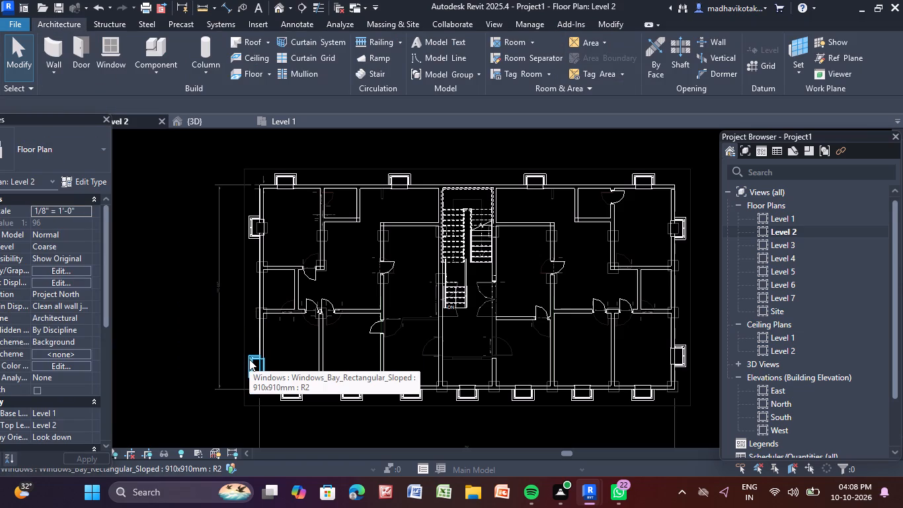
click(249, 359)
key(Delete)
click(246, 369)
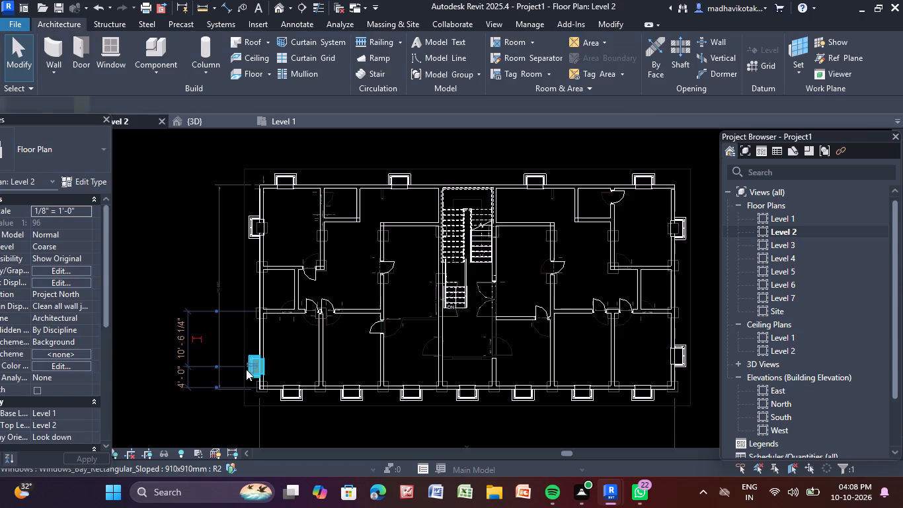
key(Delete)
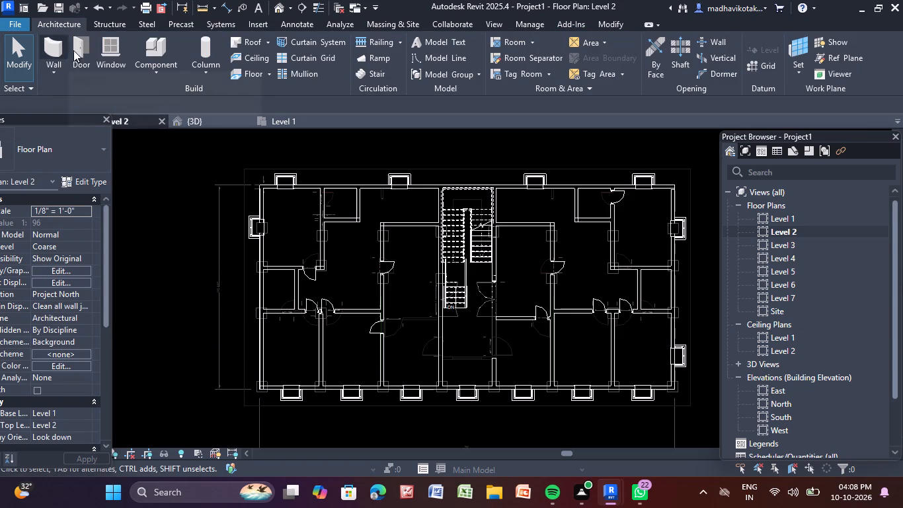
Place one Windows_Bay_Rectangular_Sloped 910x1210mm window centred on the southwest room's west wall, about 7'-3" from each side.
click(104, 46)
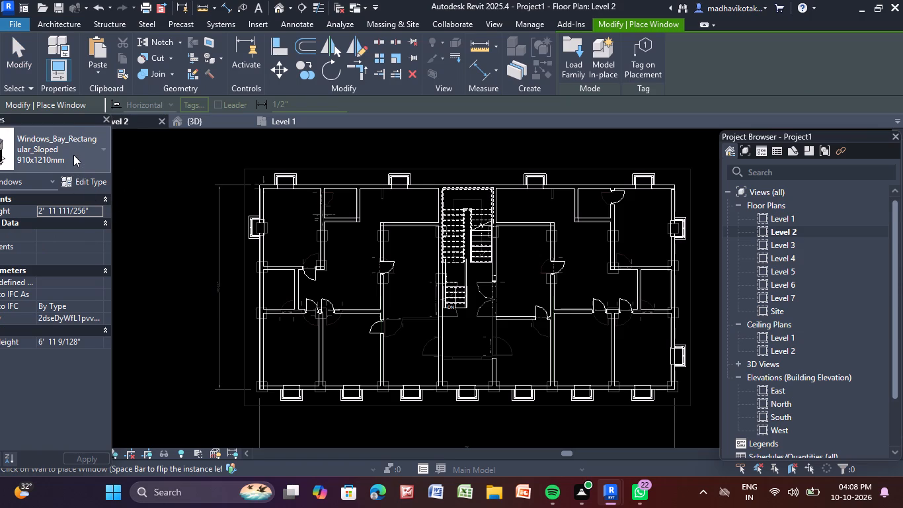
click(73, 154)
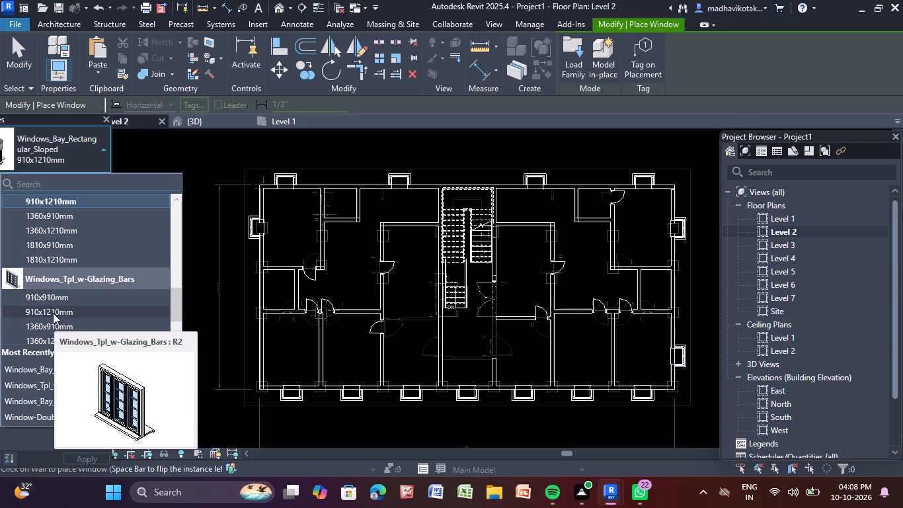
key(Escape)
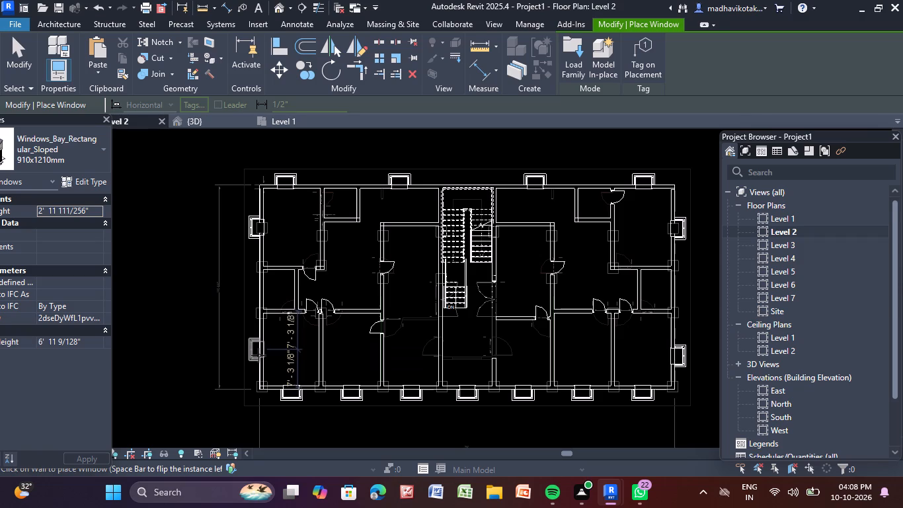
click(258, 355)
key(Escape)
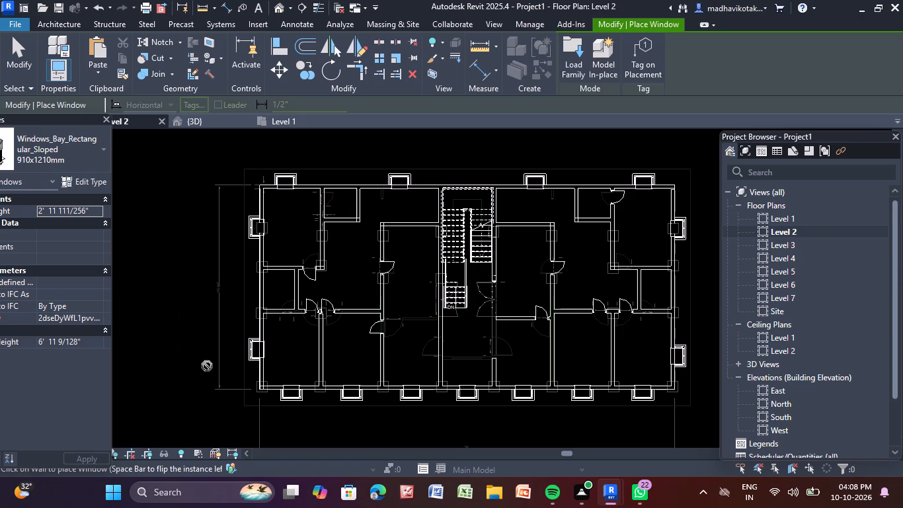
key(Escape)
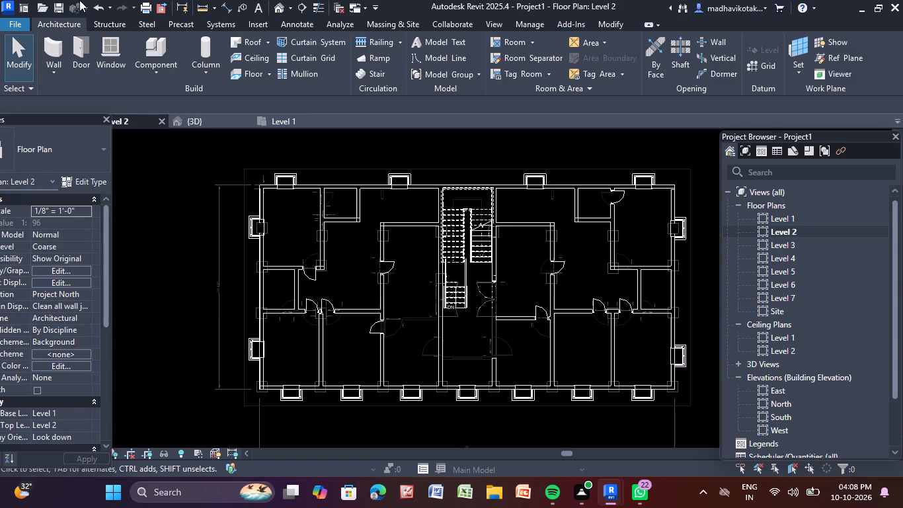
Place Fixed 16" x 24" windows centred on three small rooms: two along the north wall and one on the east wall.
click(106, 44)
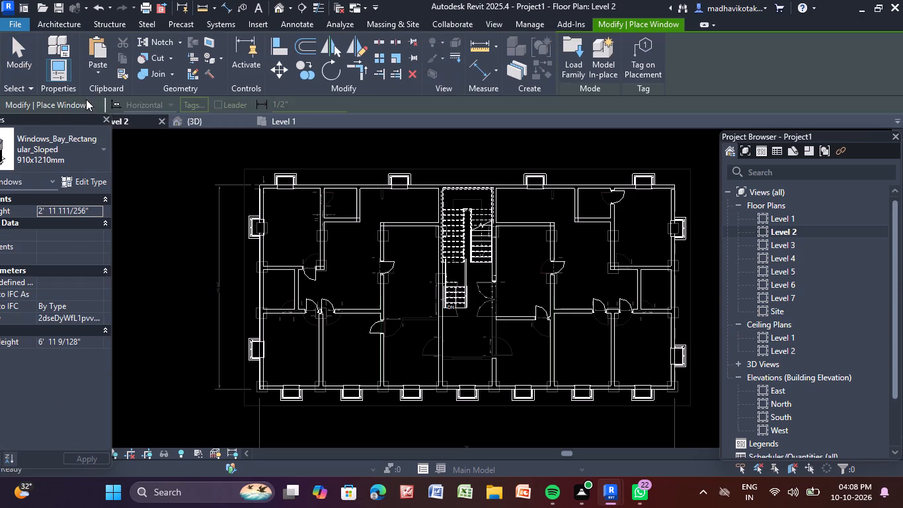
click(98, 146)
scroll(67, 283, down, 8)
scroll(70, 288, up, 9)
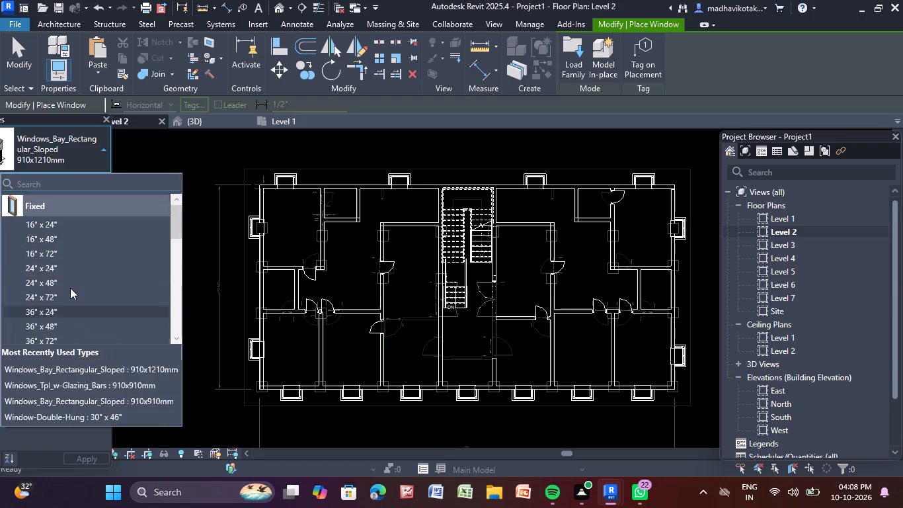
scroll(70, 288, down, 2)
scroll(71, 243, up, 4)
click(85, 206)
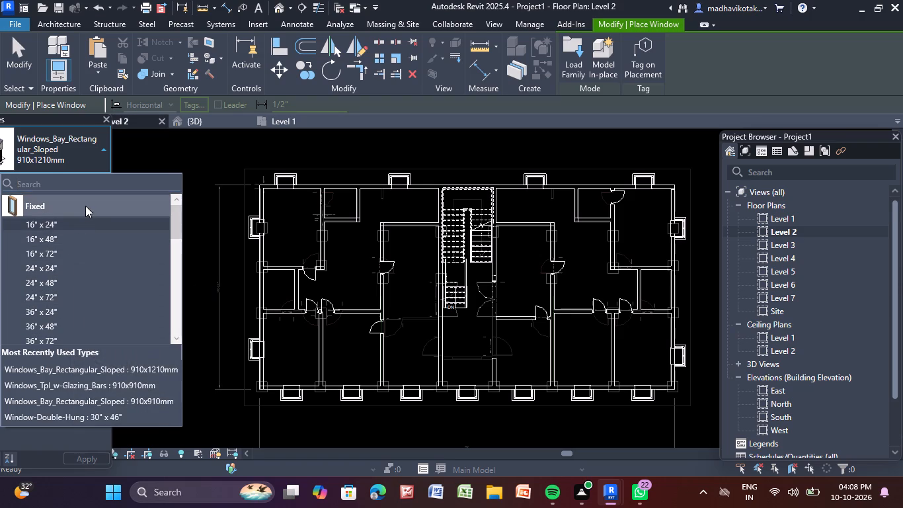
click(85, 206)
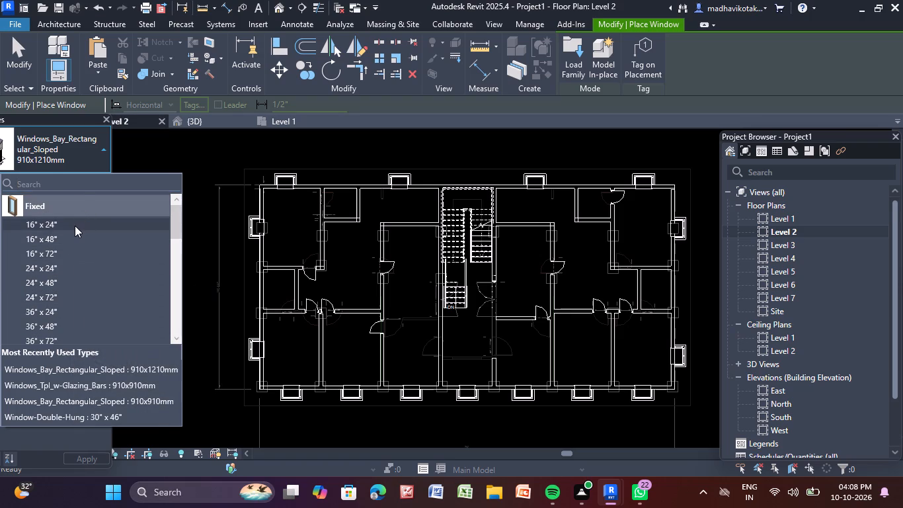
click(75, 226)
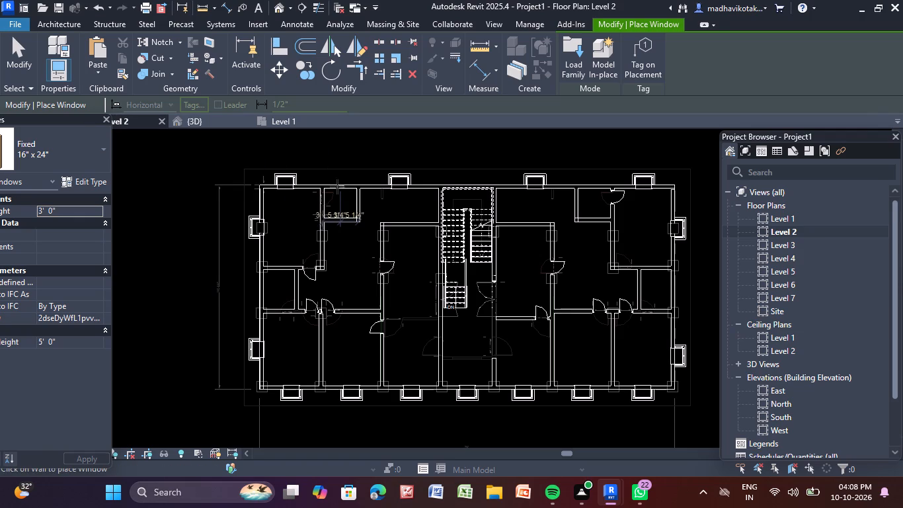
click(337, 187)
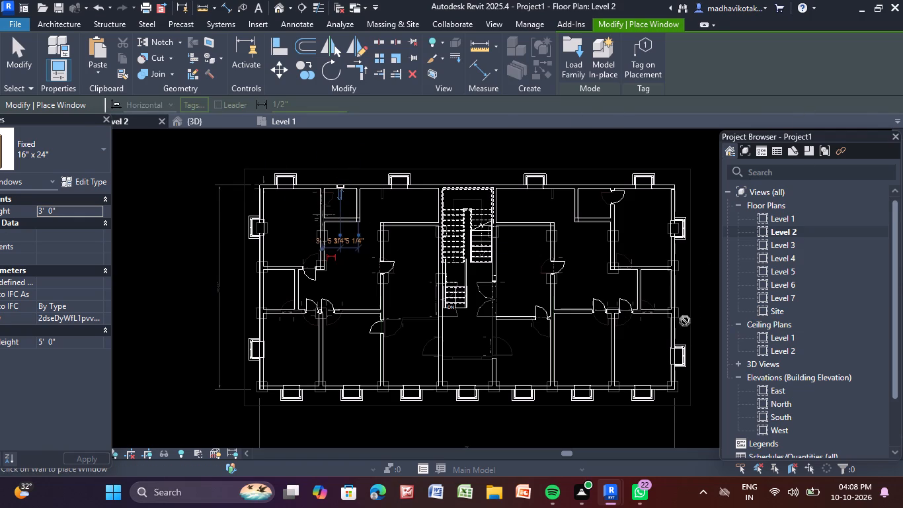
click(674, 286)
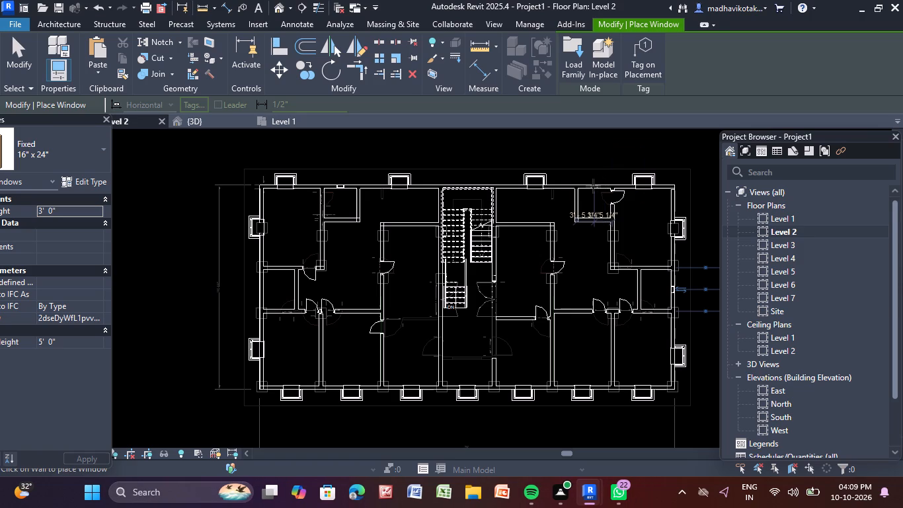
click(592, 187)
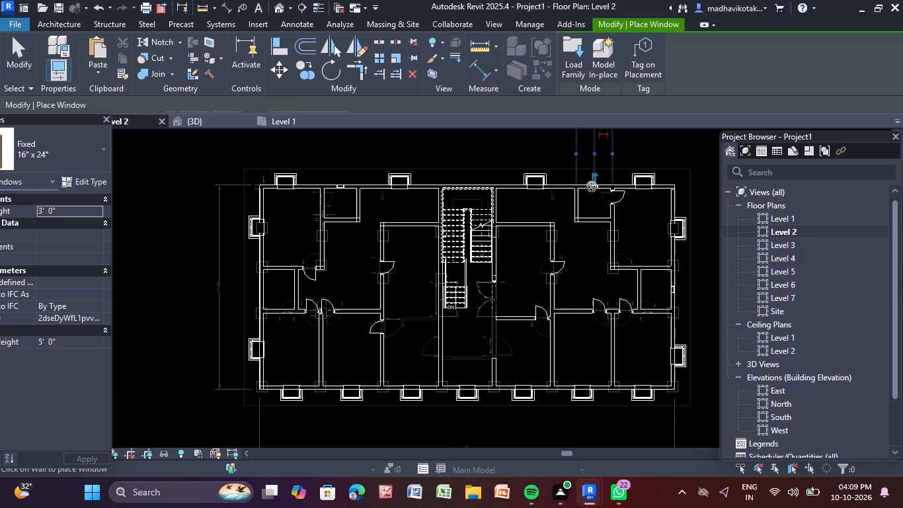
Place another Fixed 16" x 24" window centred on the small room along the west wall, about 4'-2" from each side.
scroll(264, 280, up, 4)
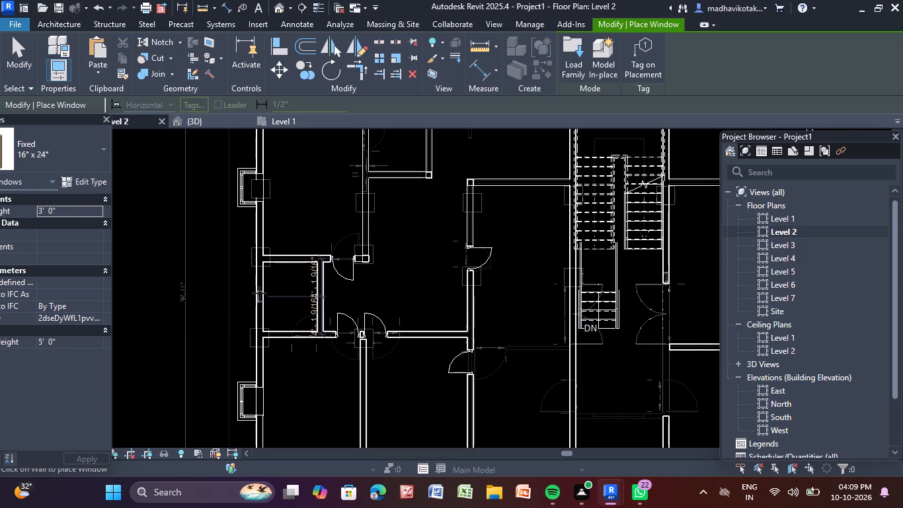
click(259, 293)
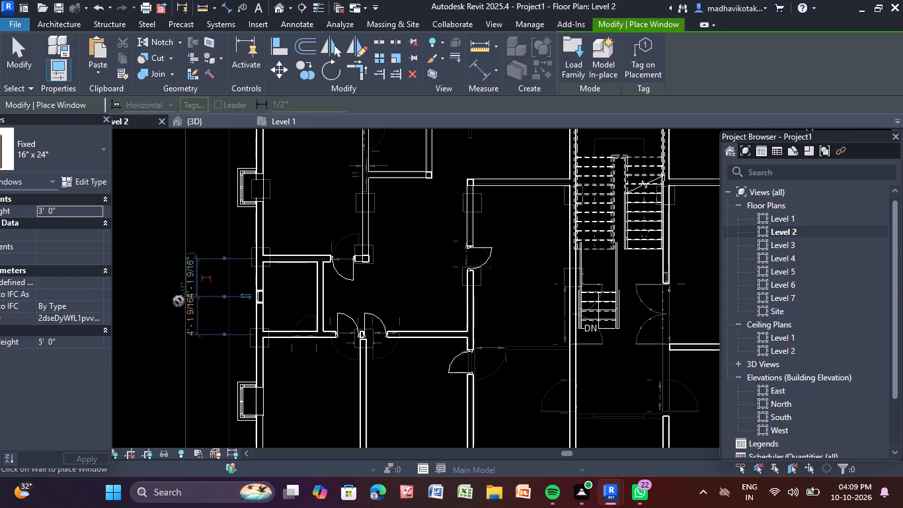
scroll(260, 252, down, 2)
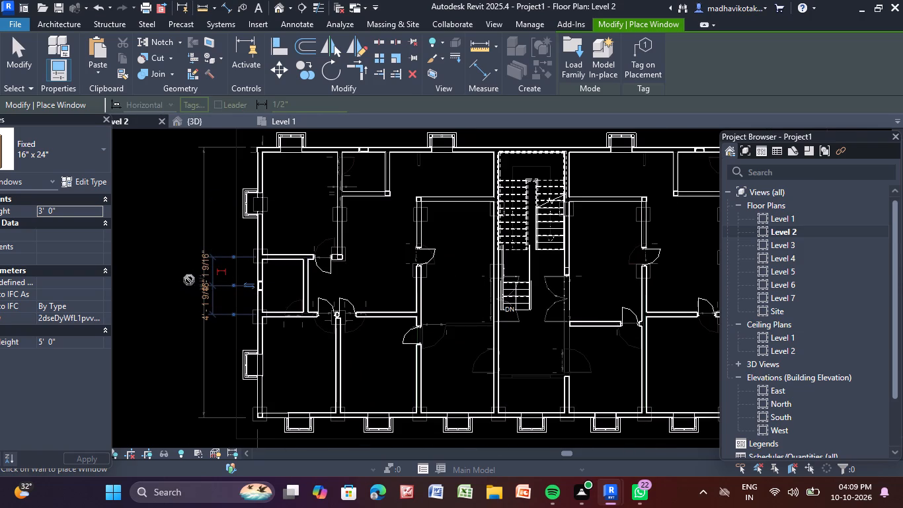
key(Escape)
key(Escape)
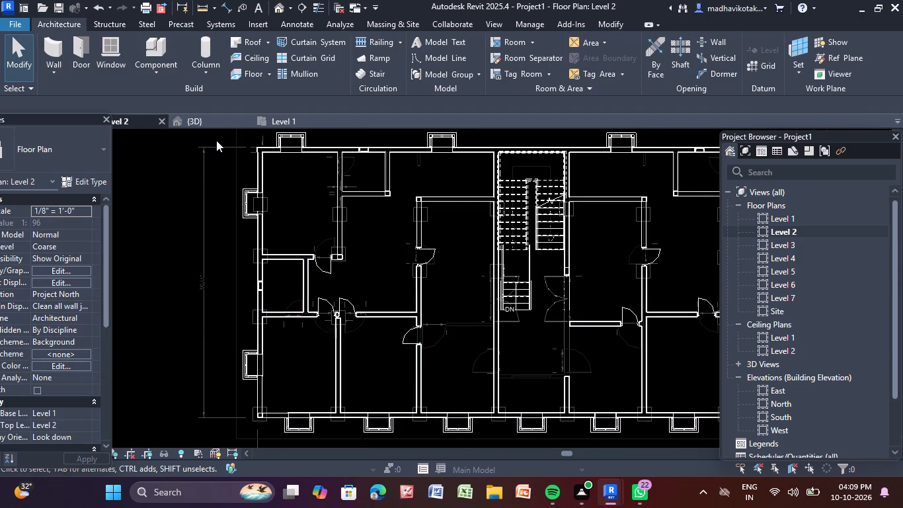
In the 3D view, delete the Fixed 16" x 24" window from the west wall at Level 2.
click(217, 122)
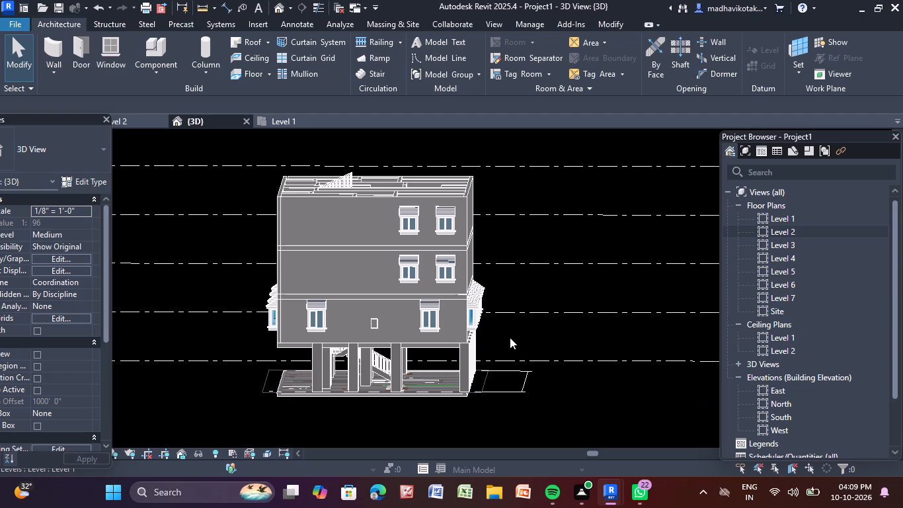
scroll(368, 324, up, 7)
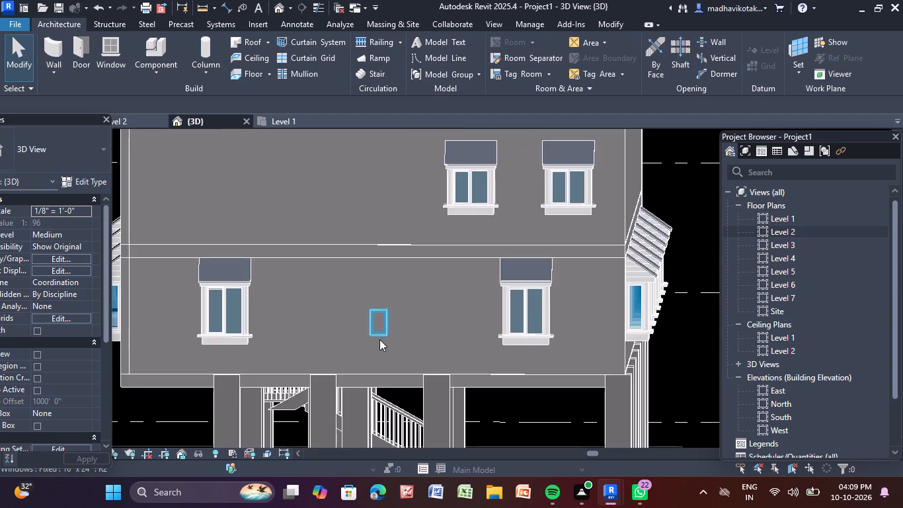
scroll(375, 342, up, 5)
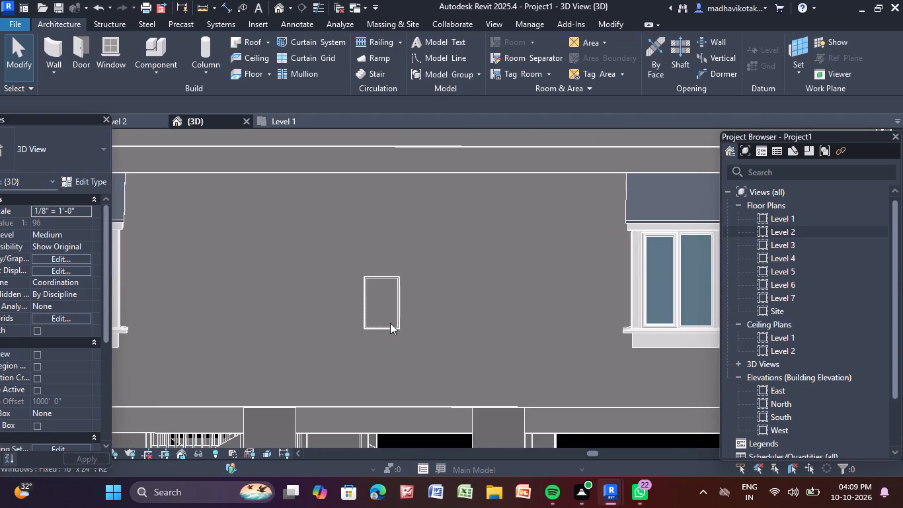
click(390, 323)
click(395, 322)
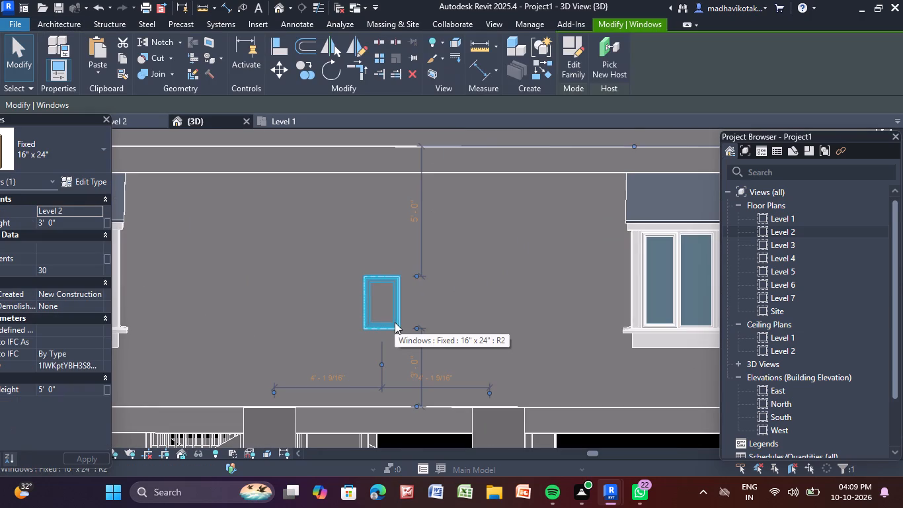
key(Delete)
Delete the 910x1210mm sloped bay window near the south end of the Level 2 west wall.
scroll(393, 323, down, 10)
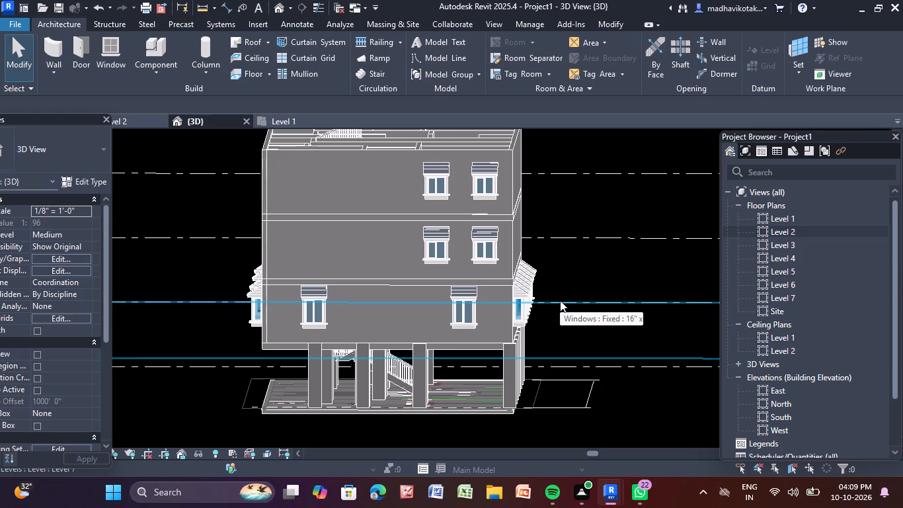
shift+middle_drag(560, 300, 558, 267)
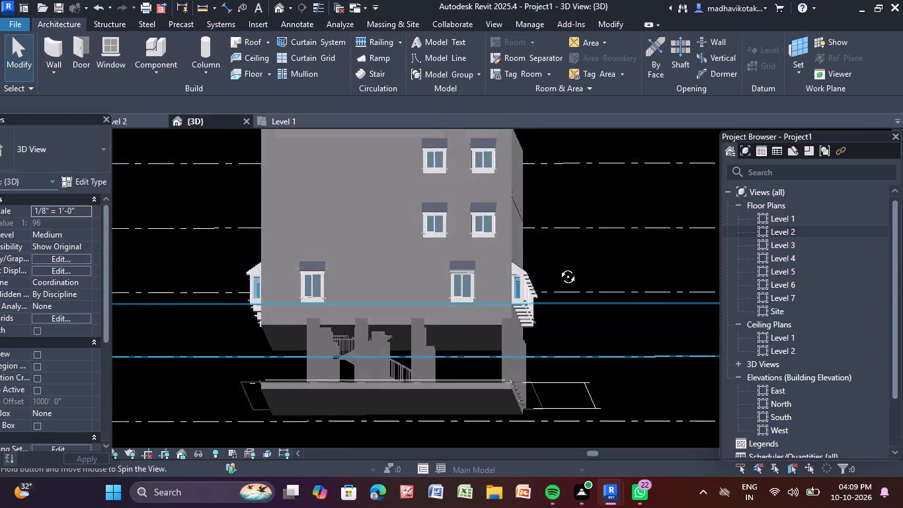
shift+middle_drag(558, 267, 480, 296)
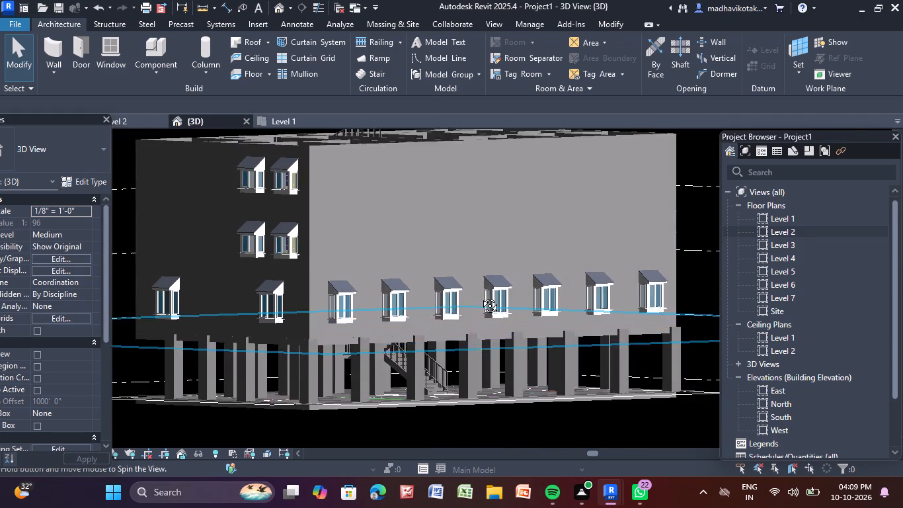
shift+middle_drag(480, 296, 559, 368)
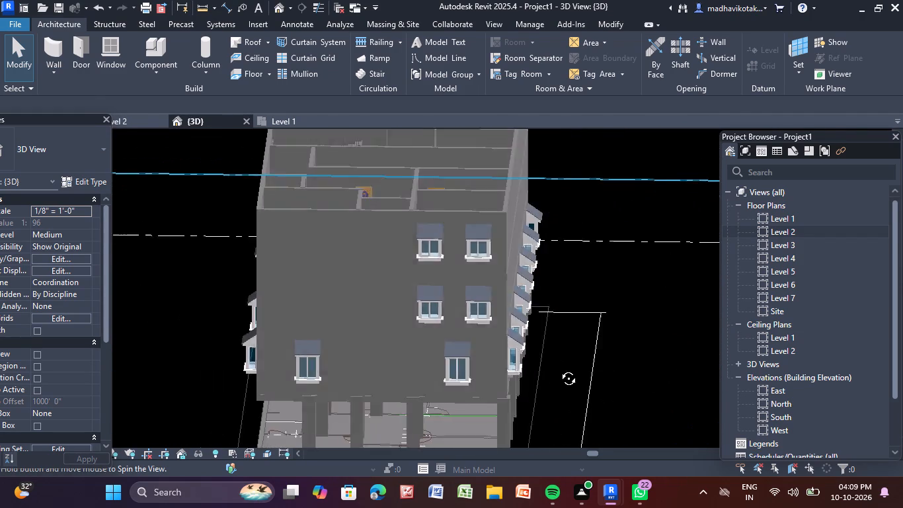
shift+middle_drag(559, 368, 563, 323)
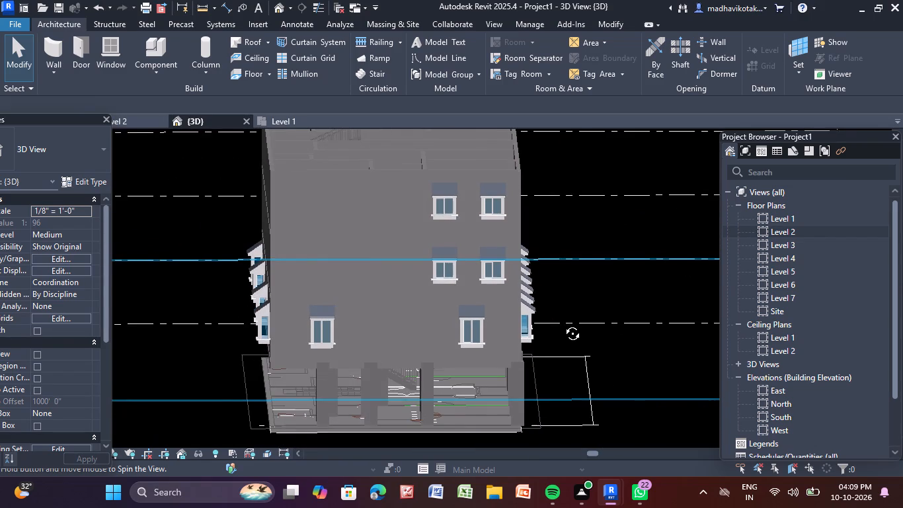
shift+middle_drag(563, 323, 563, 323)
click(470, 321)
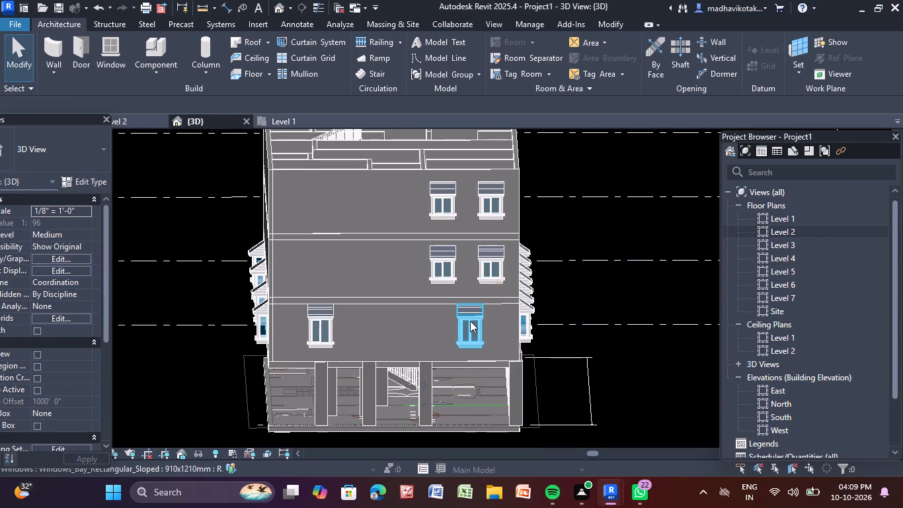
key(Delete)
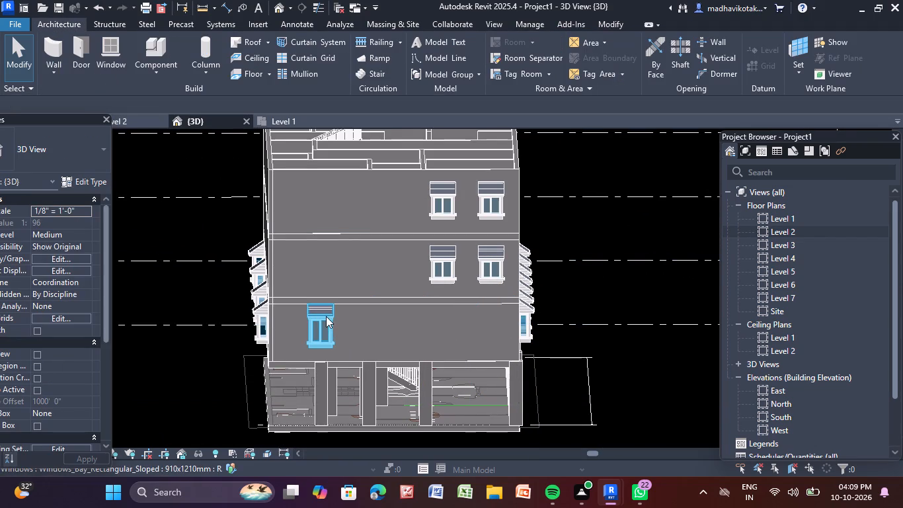
Copy the 910x910mm sloped bay window farther from the south corner of the west wall one storey down to Level 2.
click(446, 262)
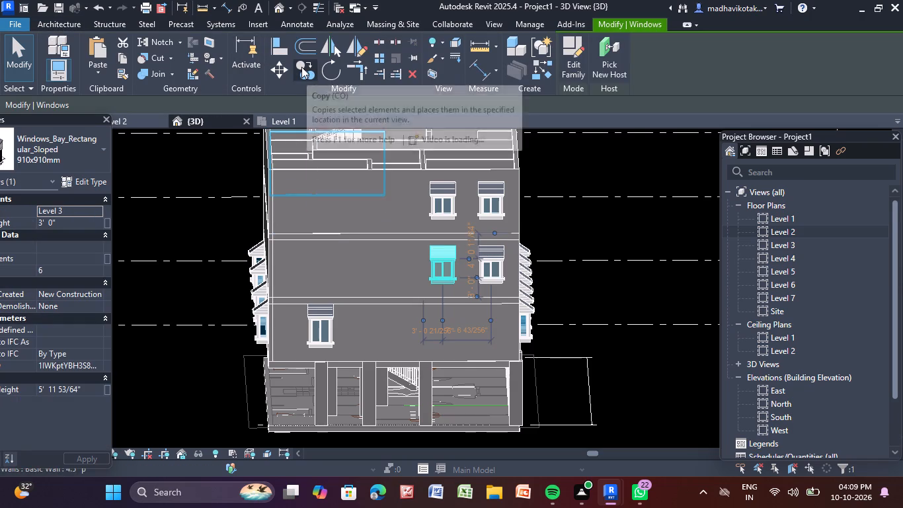
click(301, 67)
click(443, 260)
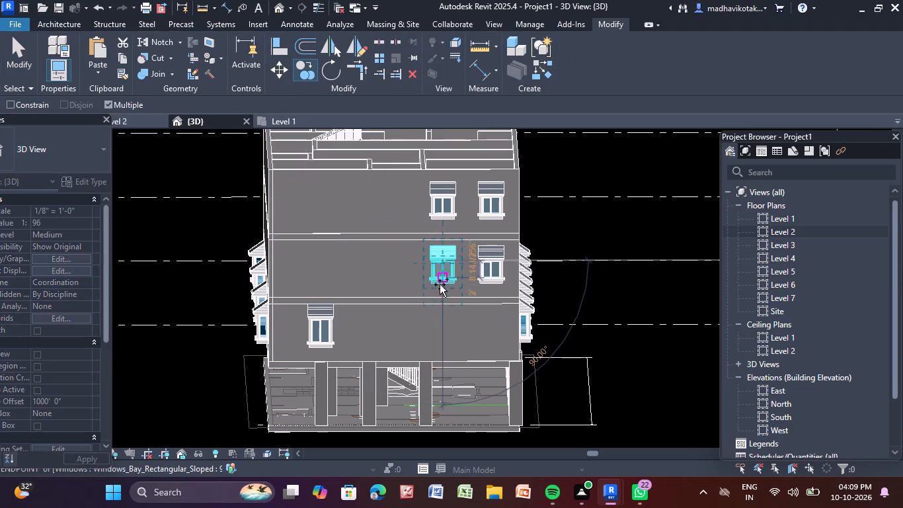
click(437, 331)
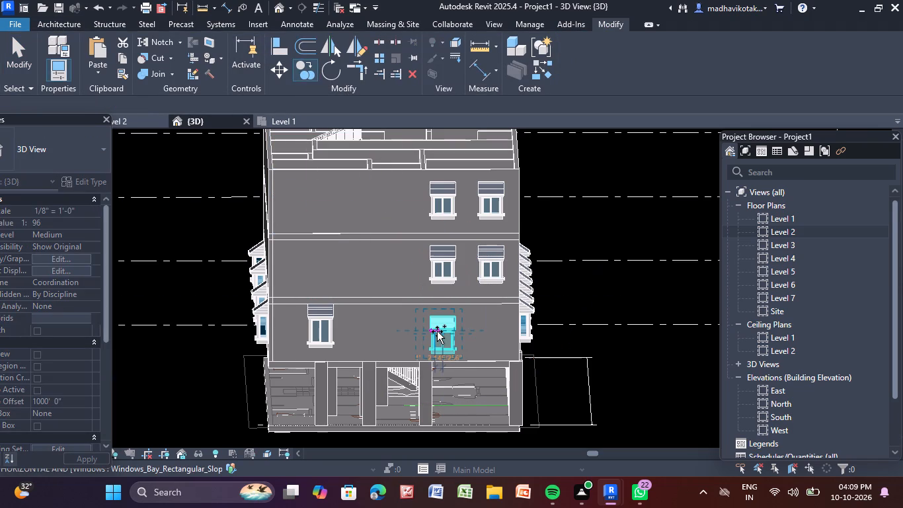
key(Escape)
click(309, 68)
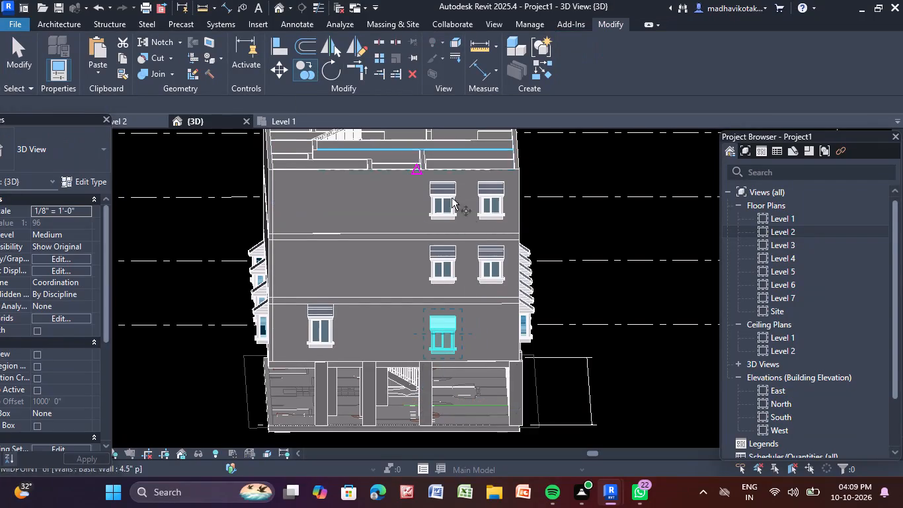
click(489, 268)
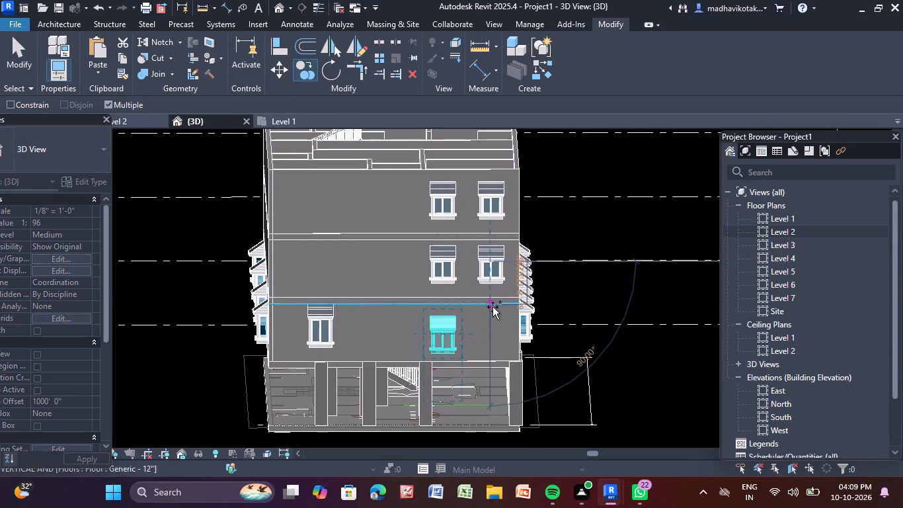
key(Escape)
Copy the 910x910mm sloped bay window nearest the west wall's south corner one storey down to Level 2.
click(489, 276)
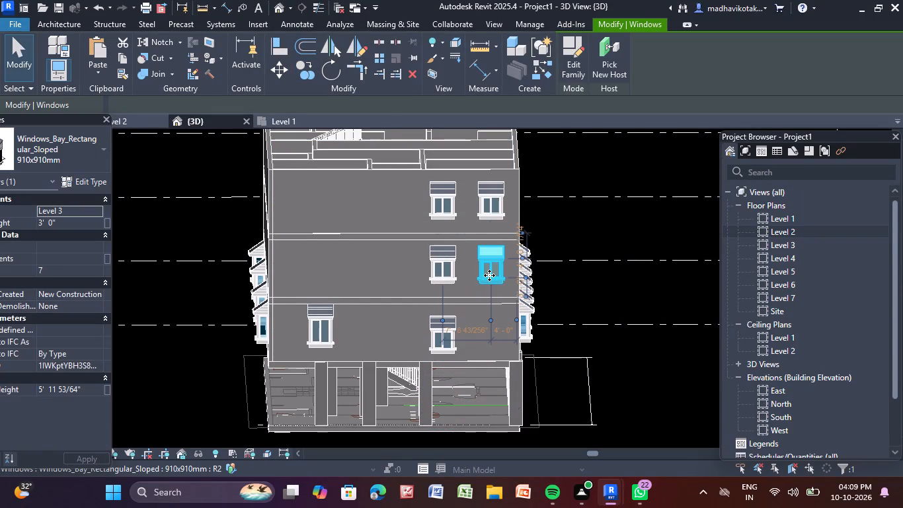
click(309, 69)
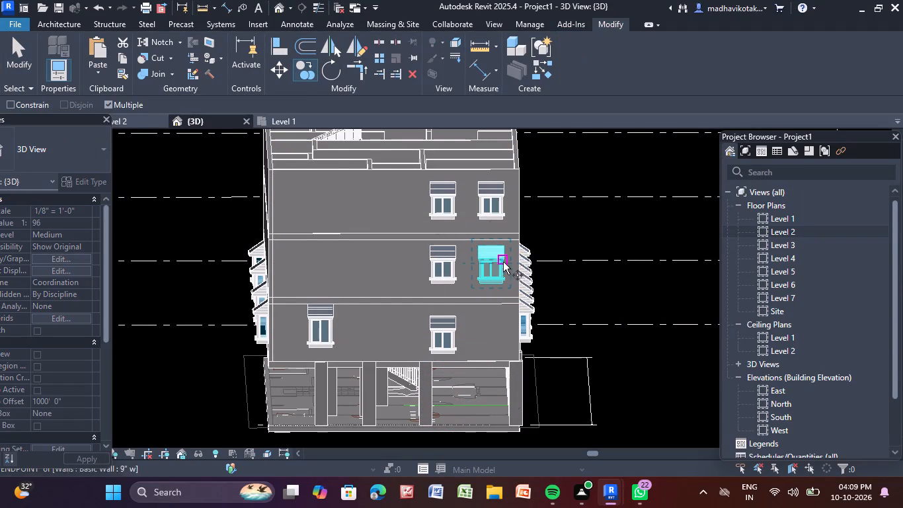
click(491, 265)
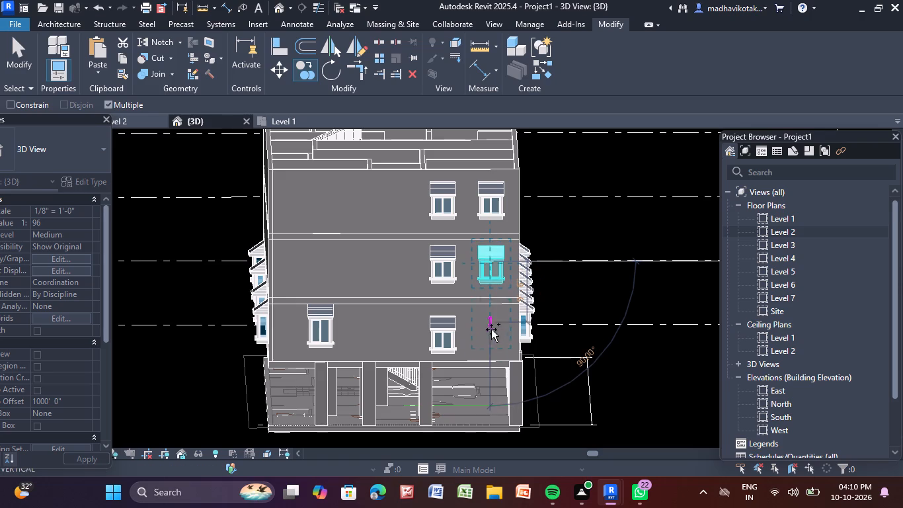
click(488, 336)
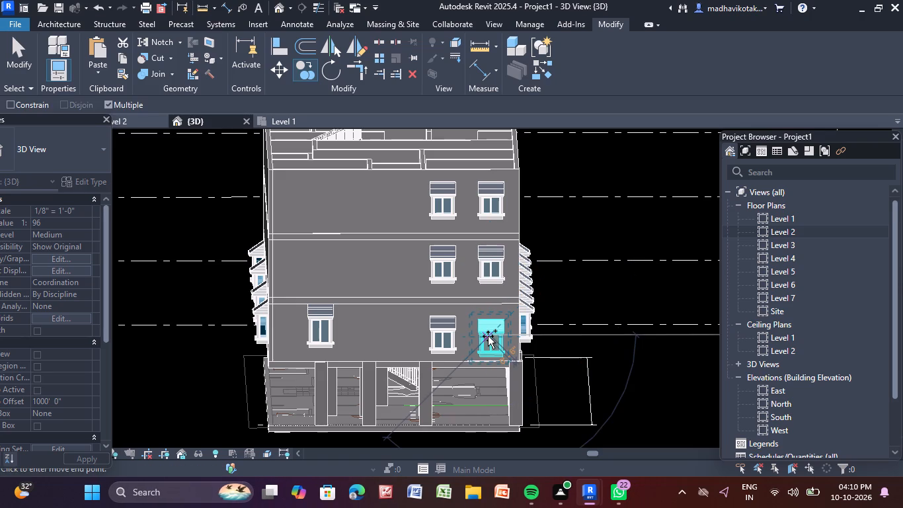
key(Escape)
key(Escape)
Set the sill height of the copied bay window nearest the south corner on the lowest enclosed storey to 3'.
click(491, 325)
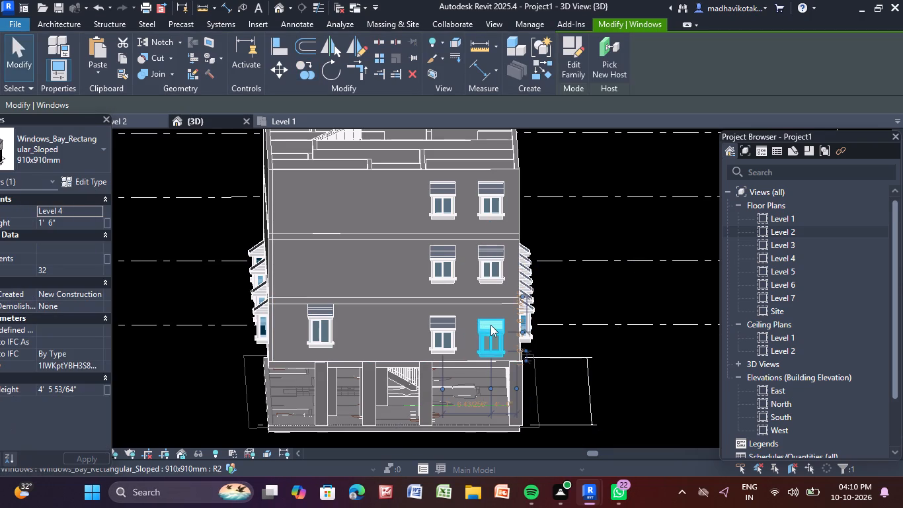
click(83, 220)
key(BackSpace)
key(BackSpace)
text(3')
key(Return)
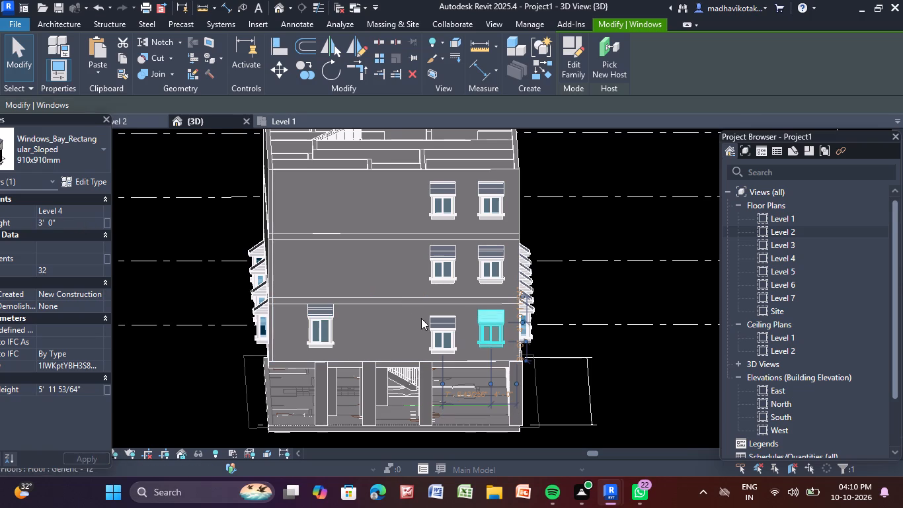
Set the sill height of the other copied 910x910mm bay window beside it on the lowest enclosed storey to 3'.
click(440, 331)
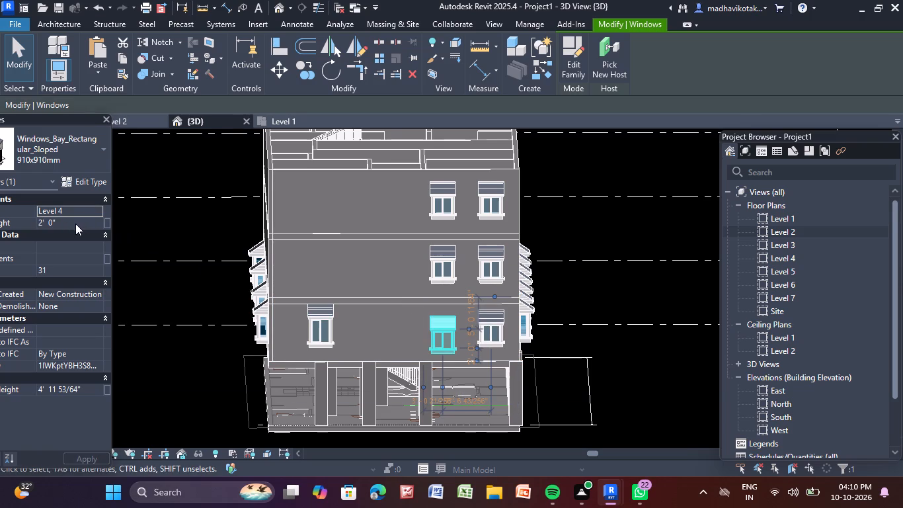
click(76, 224)
key(BackSpace)
text(3')
key(Return)
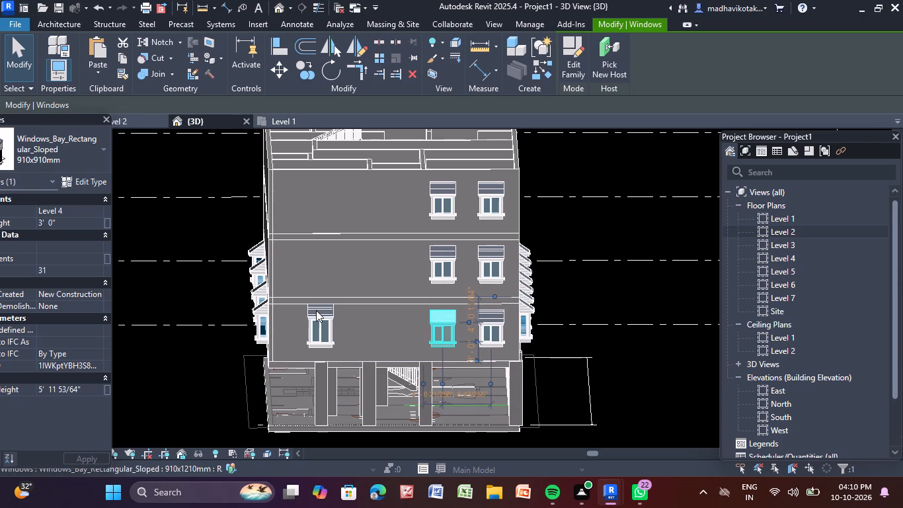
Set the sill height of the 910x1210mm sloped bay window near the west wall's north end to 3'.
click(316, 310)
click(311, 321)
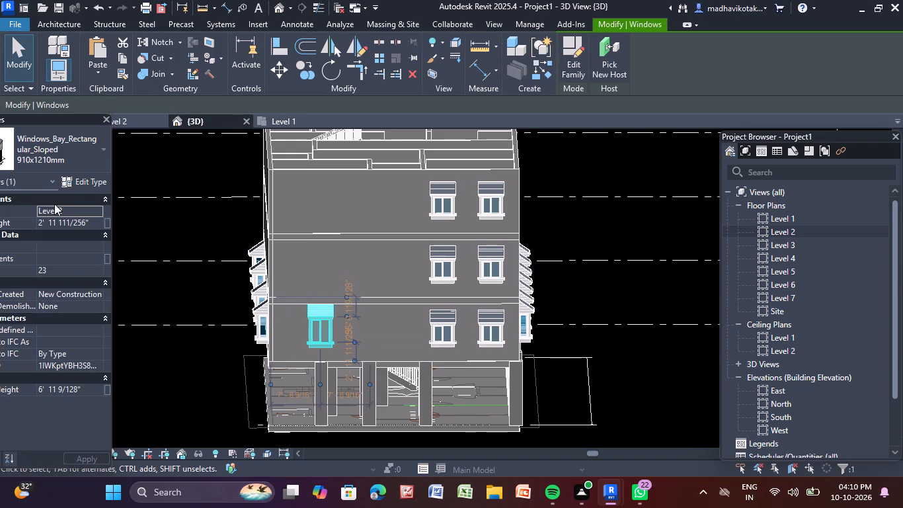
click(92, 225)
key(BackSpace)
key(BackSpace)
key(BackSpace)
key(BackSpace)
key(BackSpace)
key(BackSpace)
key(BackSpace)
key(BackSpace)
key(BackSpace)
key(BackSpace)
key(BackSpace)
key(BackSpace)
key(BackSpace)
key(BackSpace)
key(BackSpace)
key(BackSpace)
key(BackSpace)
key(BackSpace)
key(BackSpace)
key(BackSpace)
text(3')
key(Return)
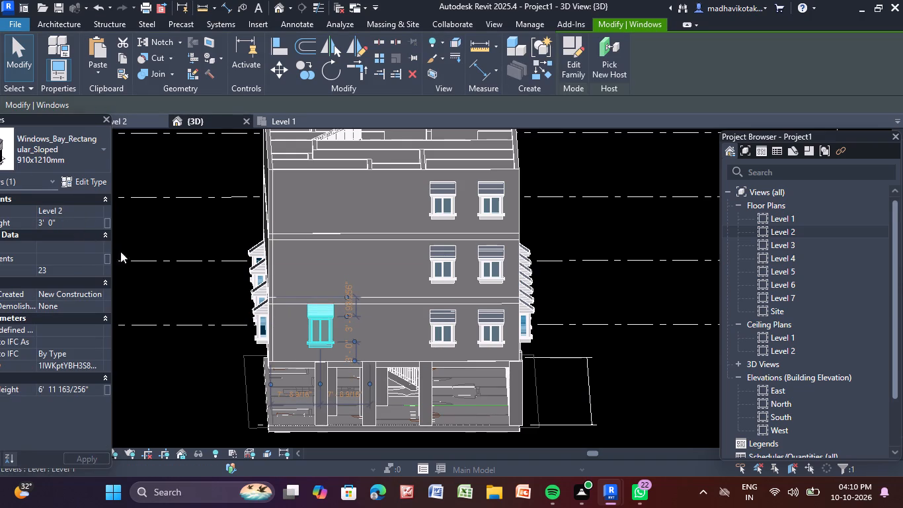
Delete the 910x1210mm sloped bay window near the north end of the Level 2 west wall.
click(316, 321)
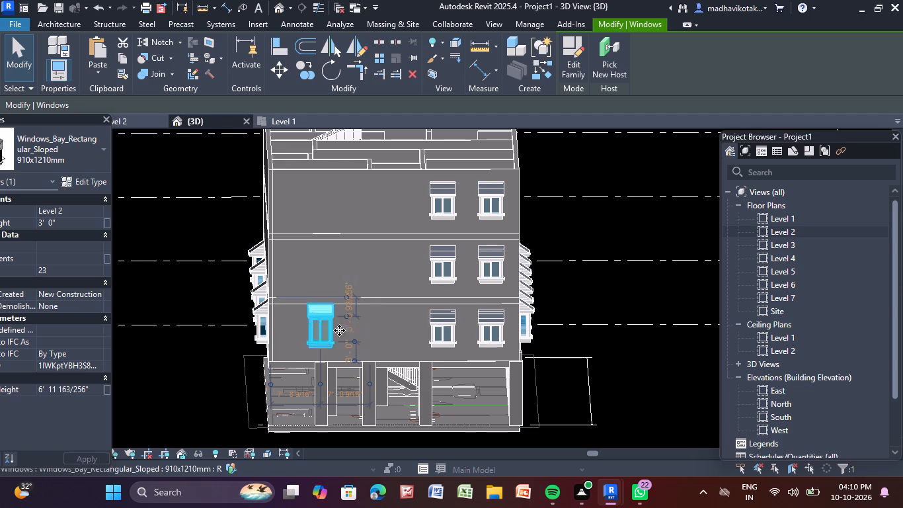
scroll(503, 353, up, 4)
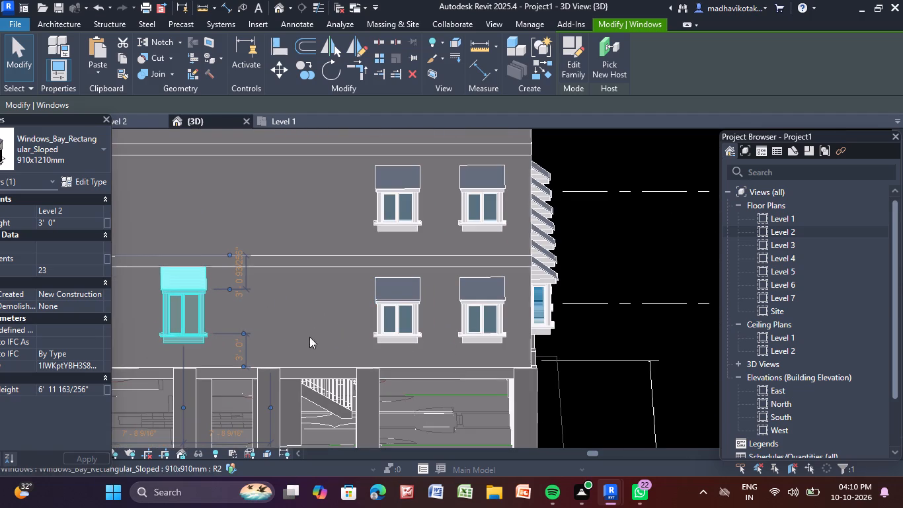
key(Delete)
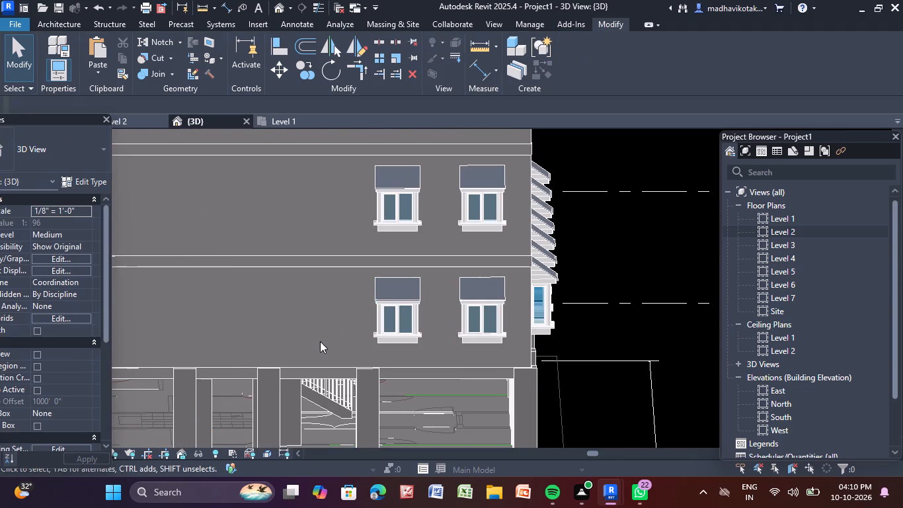
Copy the 910x910mm bay window farther from the south corner about 21'-6" along the same storey towards the north end.
scroll(322, 329, down, 1)
click(386, 306)
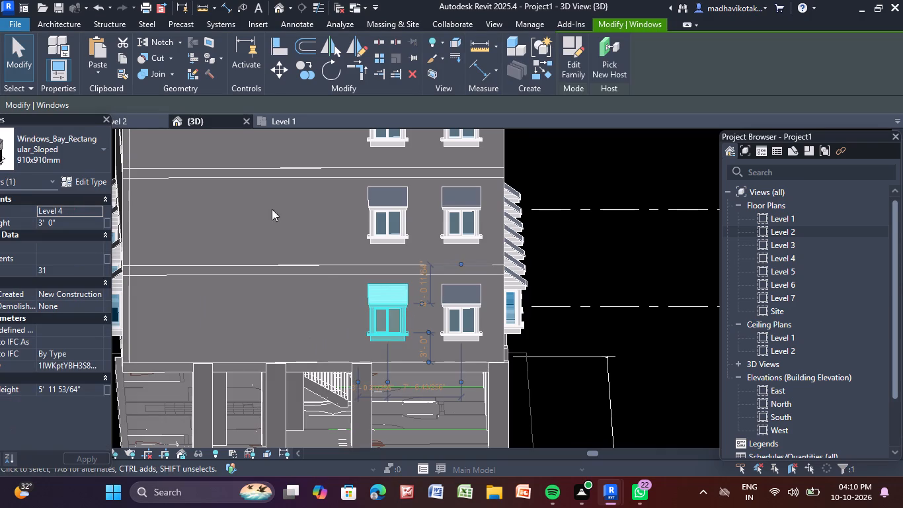
click(305, 72)
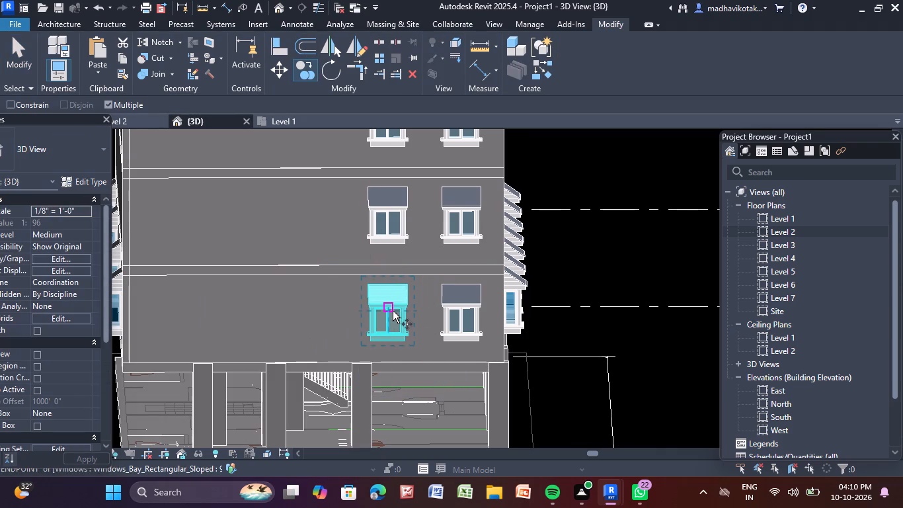
click(393, 311)
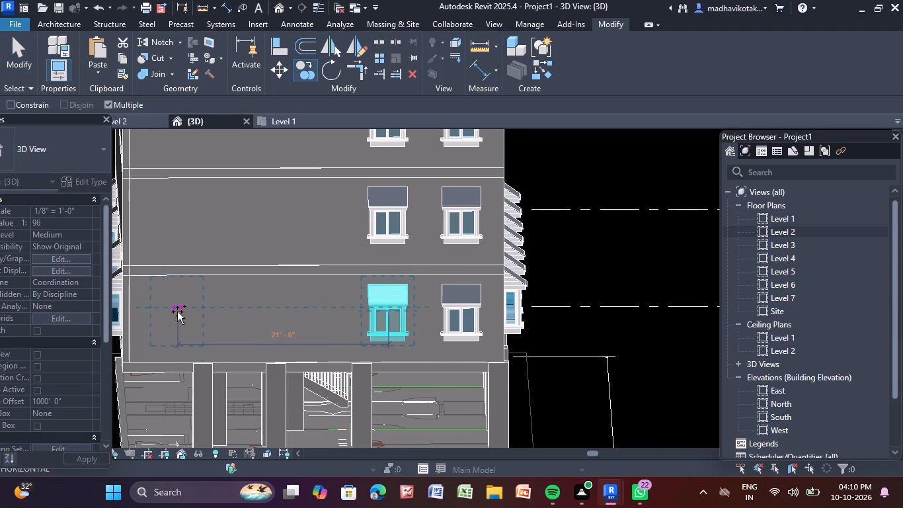
click(176, 316)
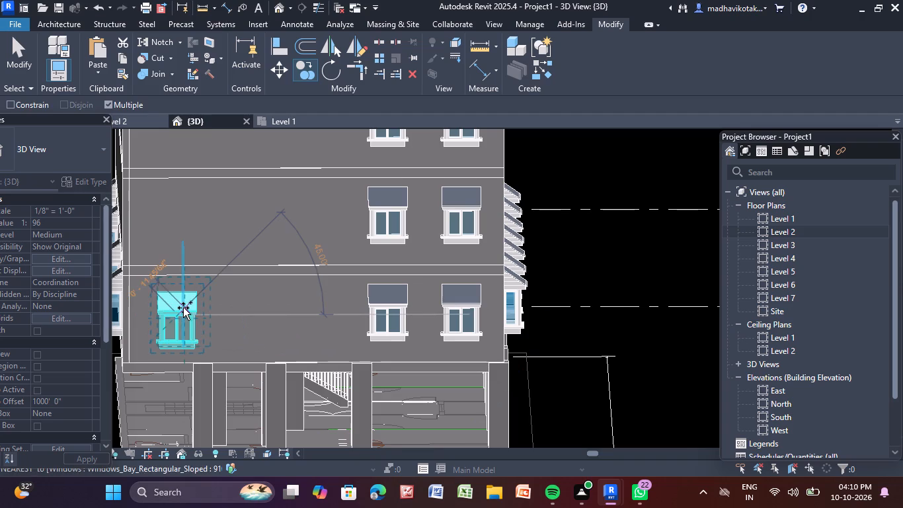
key(Escape)
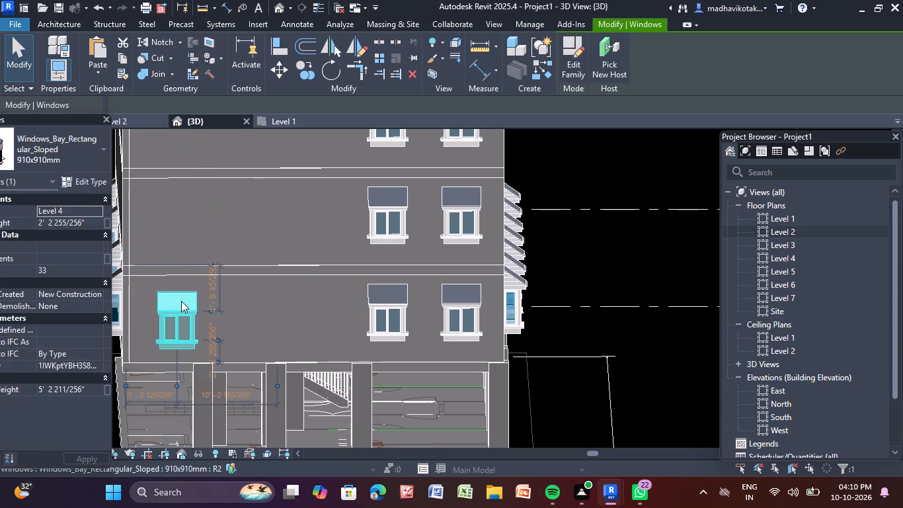
key(Escape)
Set the sill height of the copied bay window near the north end of the lowest enclosed storey to 3'.
click(176, 308)
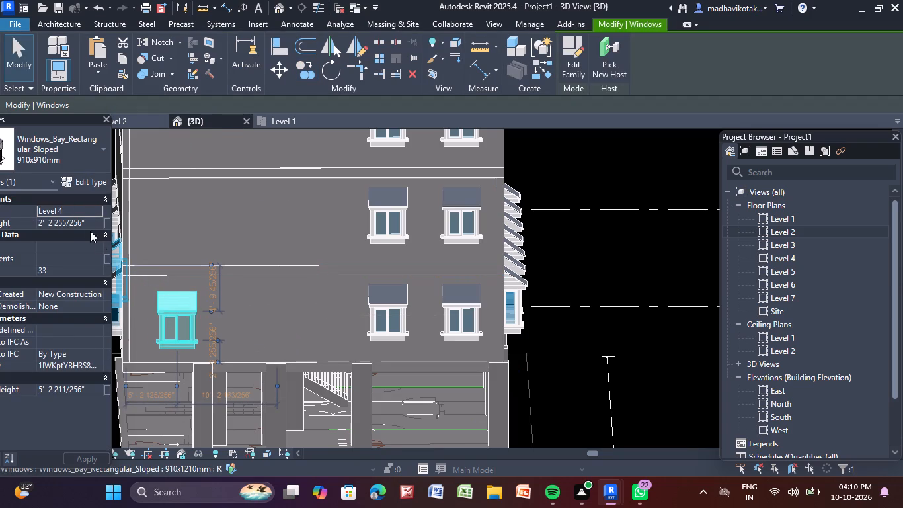
click(87, 221)
key(BackSpace)
key(BackSpace)
key(BackSpace)
key(BackSpace)
key(BackSpace)
key(BackSpace)
key(BackSpace)
key(BackSpace)
key(BackSpace)
key(BackSpace)
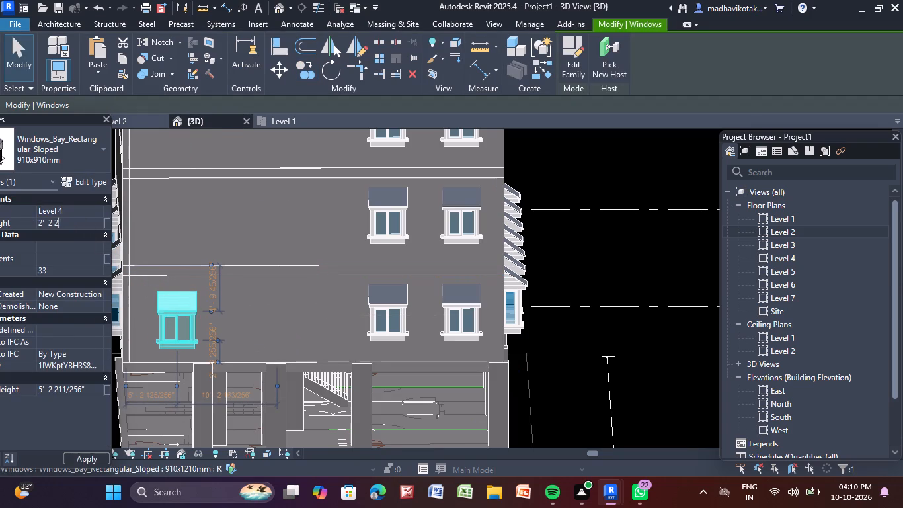
key(3)
key(BackSpace)
key(BackSpace)
key(BackSpace)
key(BackSpace)
key(BackSpace)
key(BackSpace)
key(BackSpace)
key(BackSpace)
key(BackSpace)
key(BackSpace)
key(BackSpace)
key(BackSpace)
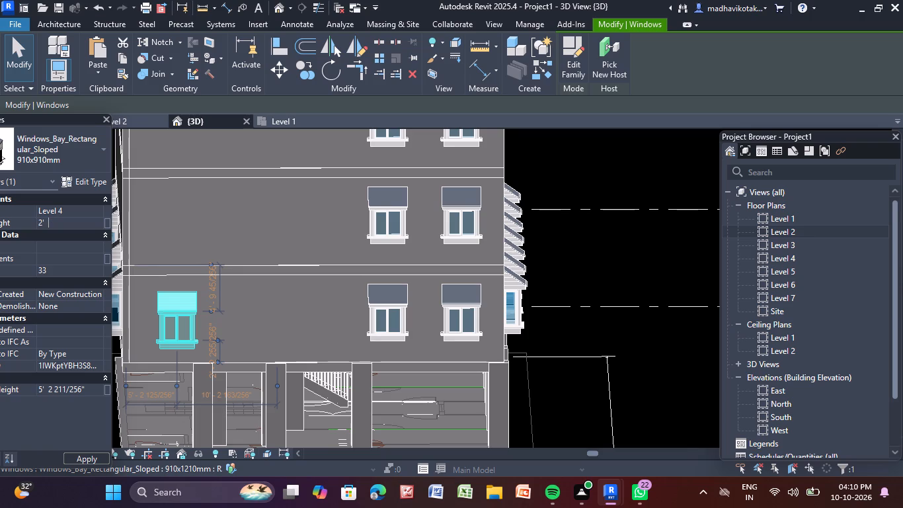
text(3')
key(Return)
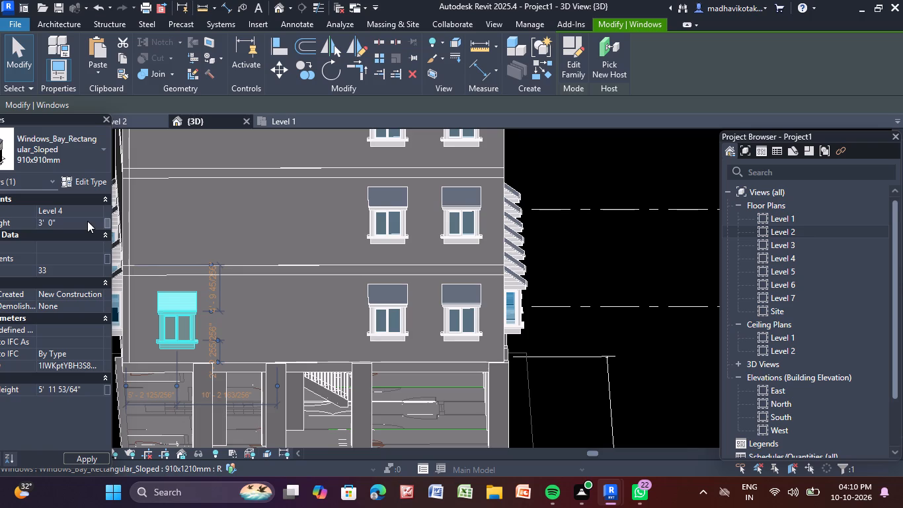
click(194, 231)
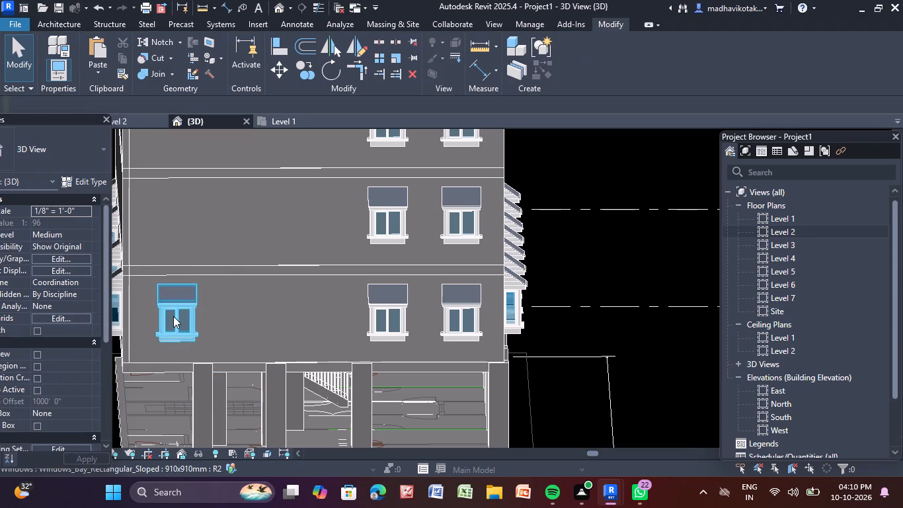
Copy the north-end 910x910mm bay window straight up the west wall onto each of the two storeys above.
click(173, 316)
click(303, 70)
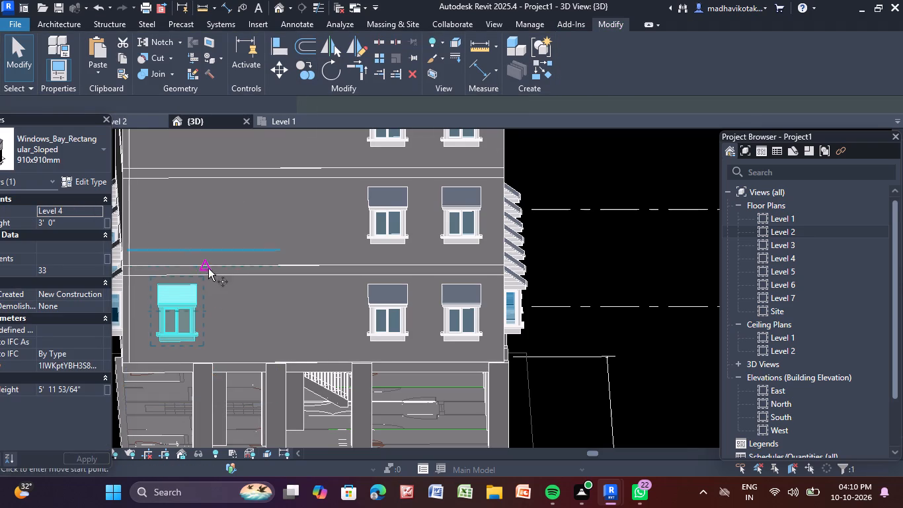
click(171, 306)
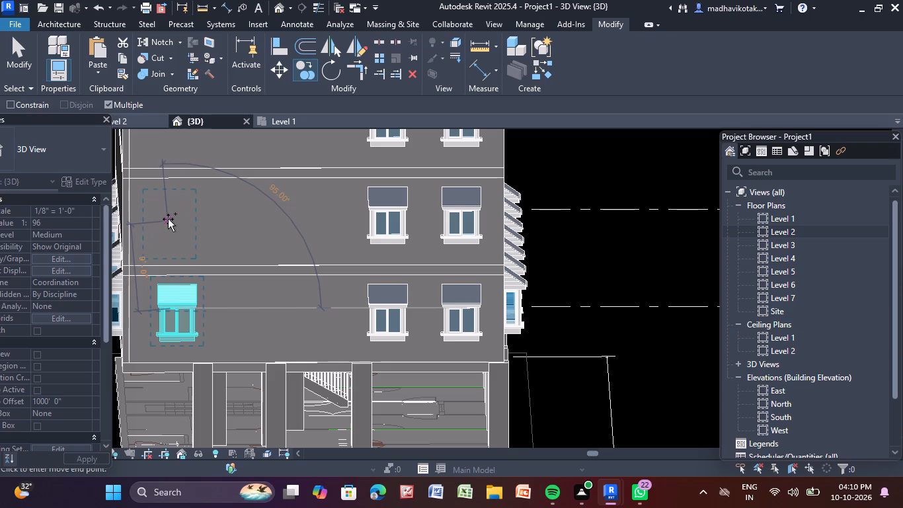
click(169, 218)
middle_drag(169, 218, 181, 269)
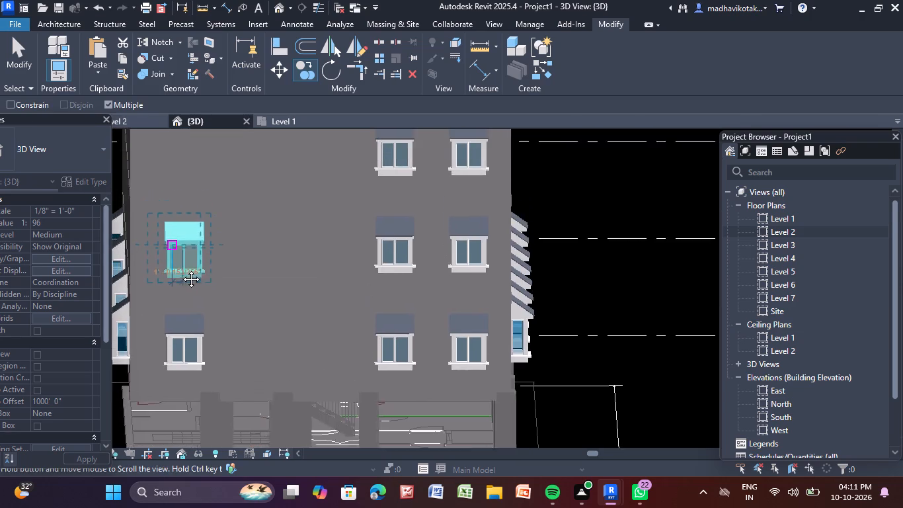
middle_drag(181, 269, 198, 314)
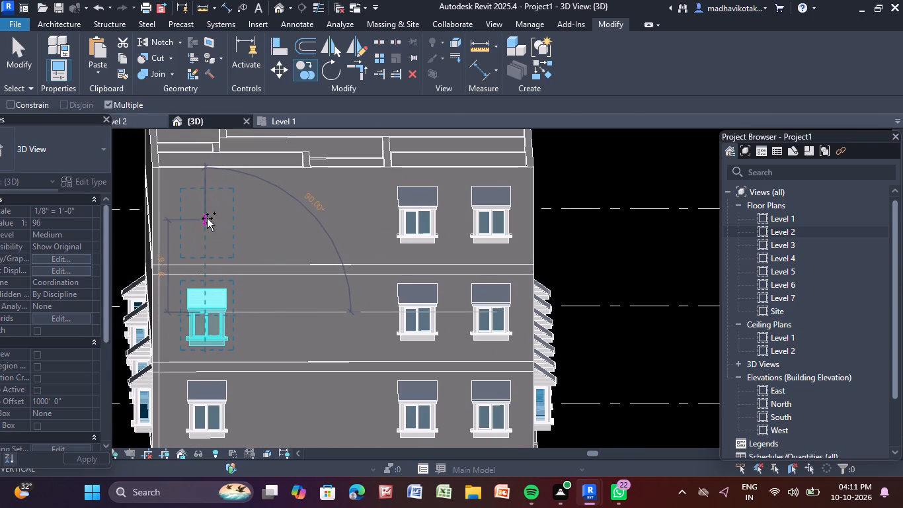
click(207, 218)
key(Escape)
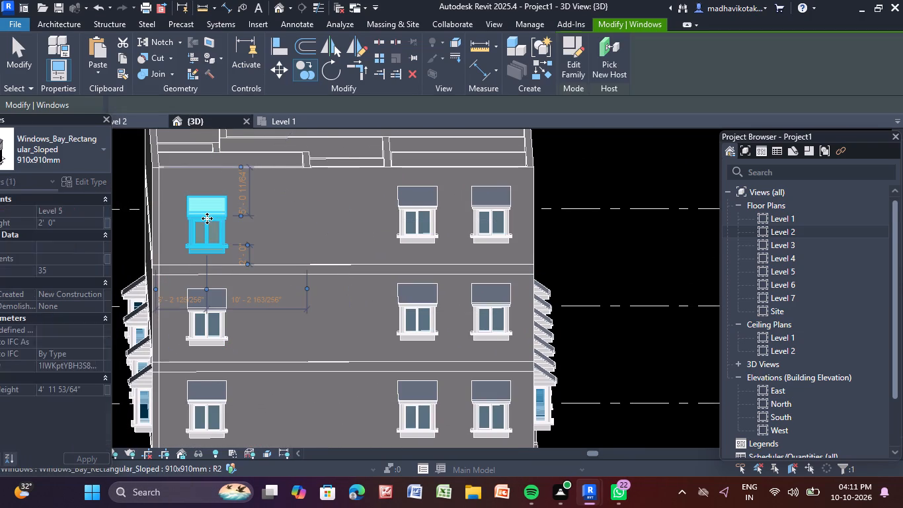
key(Escape)
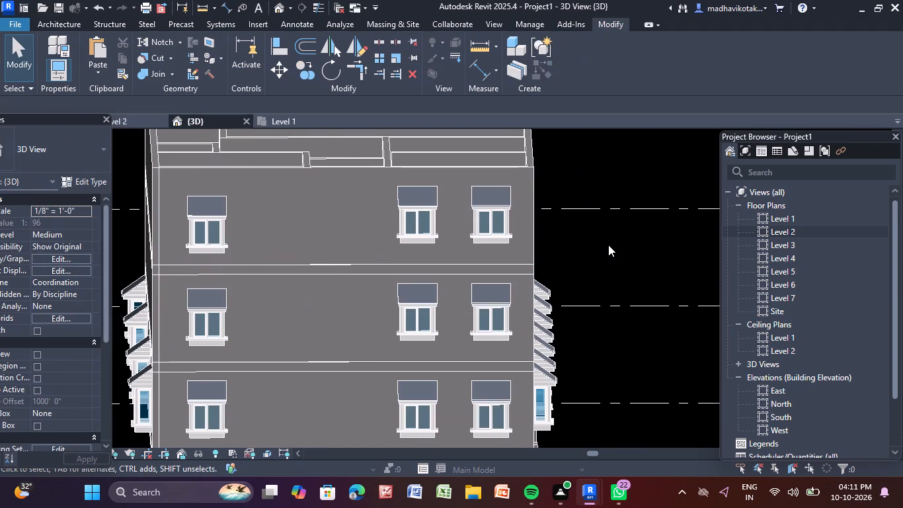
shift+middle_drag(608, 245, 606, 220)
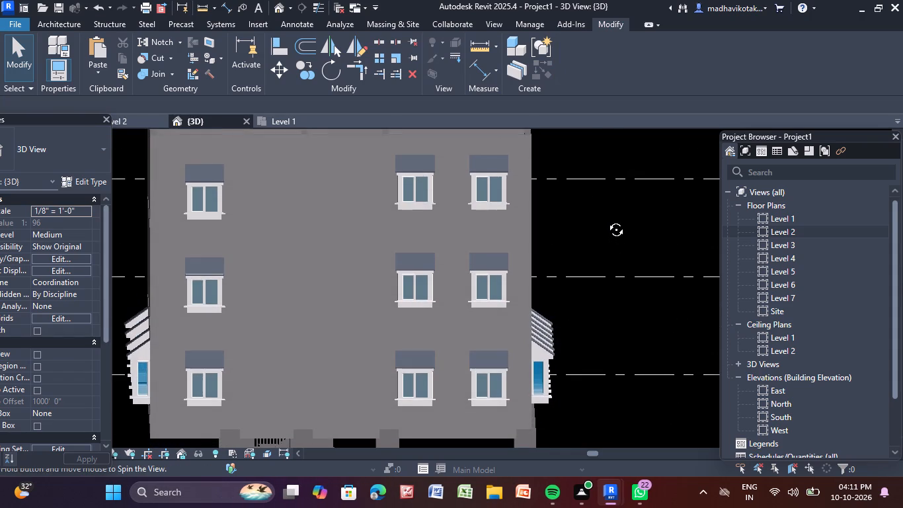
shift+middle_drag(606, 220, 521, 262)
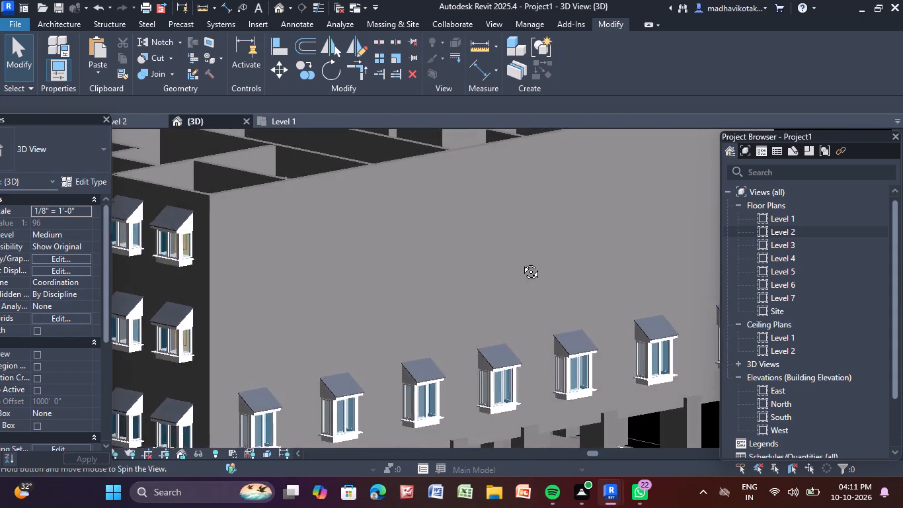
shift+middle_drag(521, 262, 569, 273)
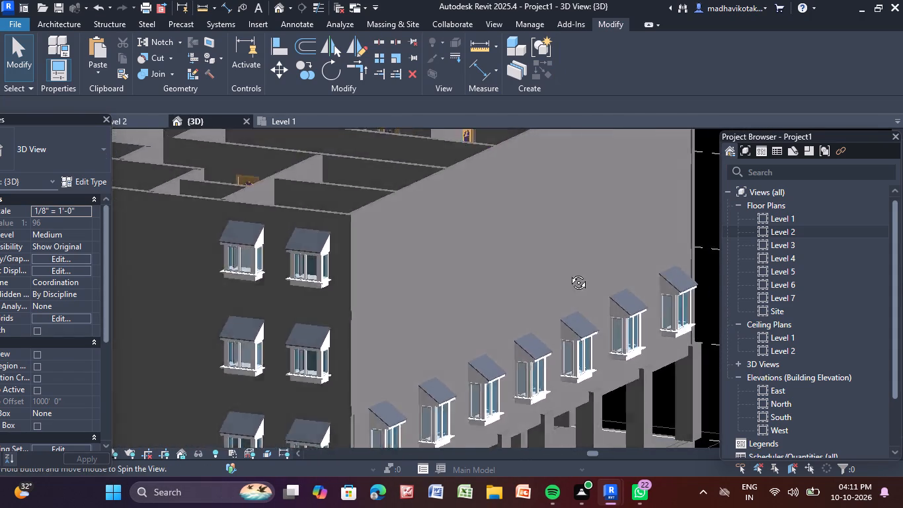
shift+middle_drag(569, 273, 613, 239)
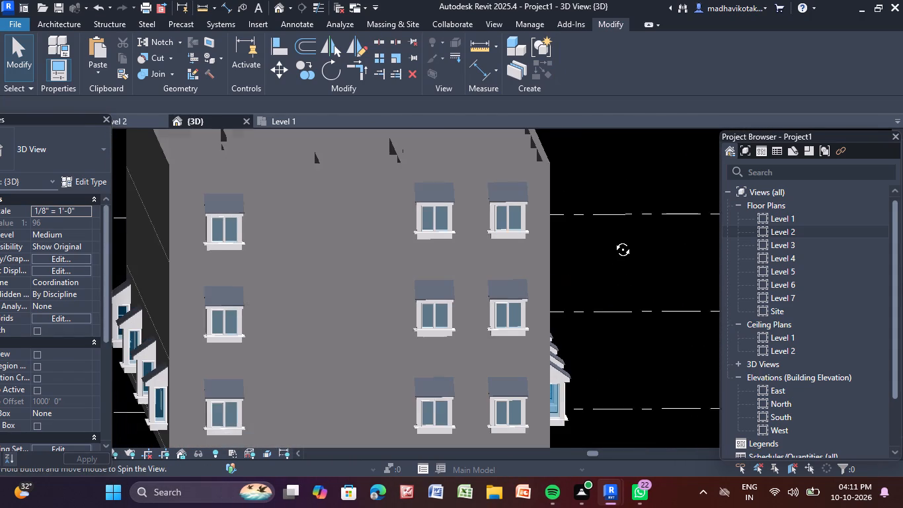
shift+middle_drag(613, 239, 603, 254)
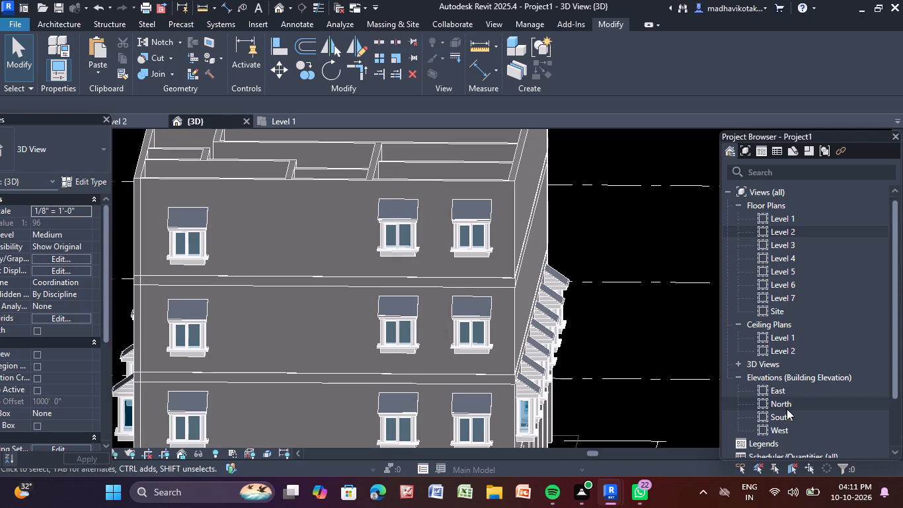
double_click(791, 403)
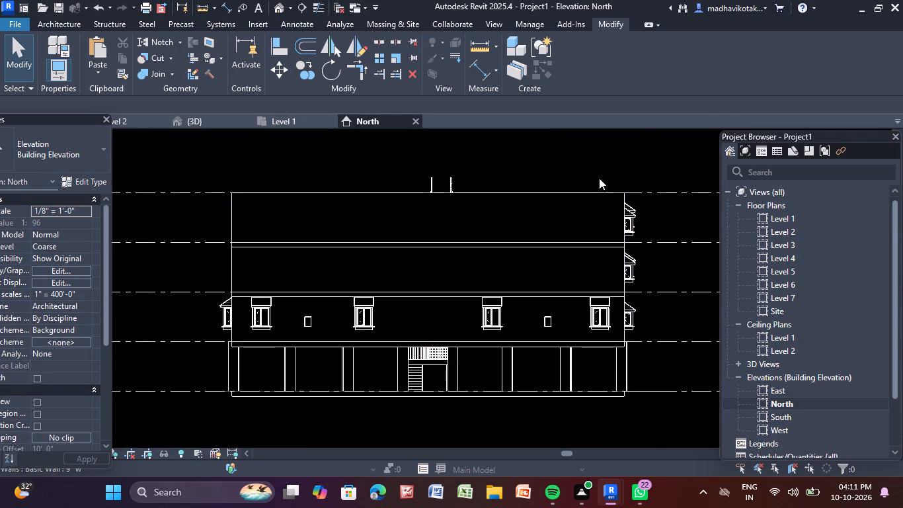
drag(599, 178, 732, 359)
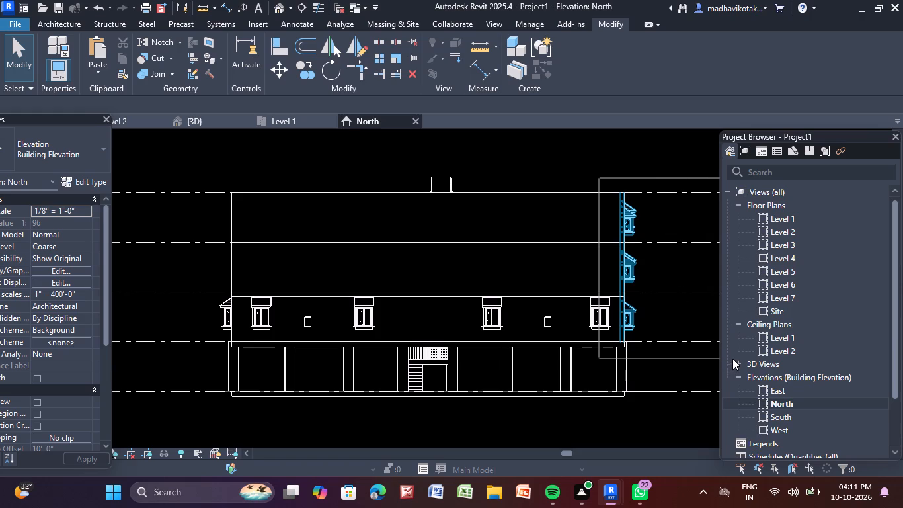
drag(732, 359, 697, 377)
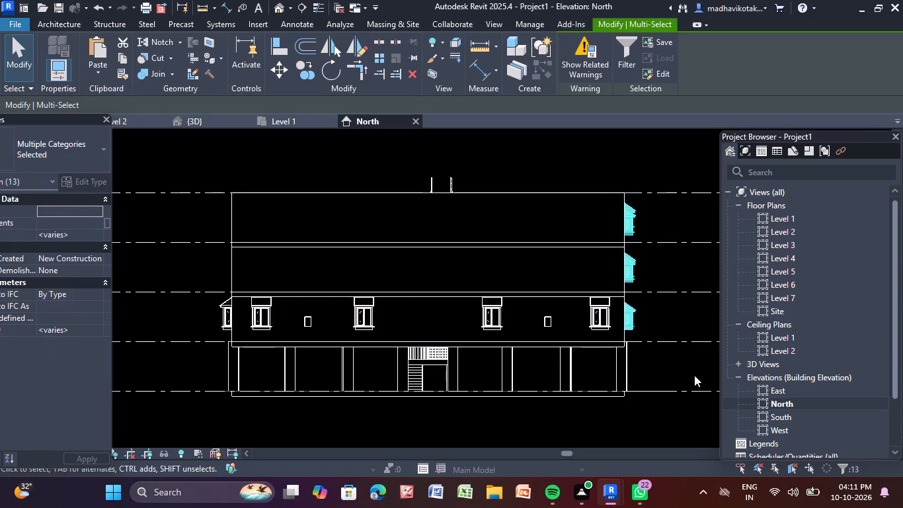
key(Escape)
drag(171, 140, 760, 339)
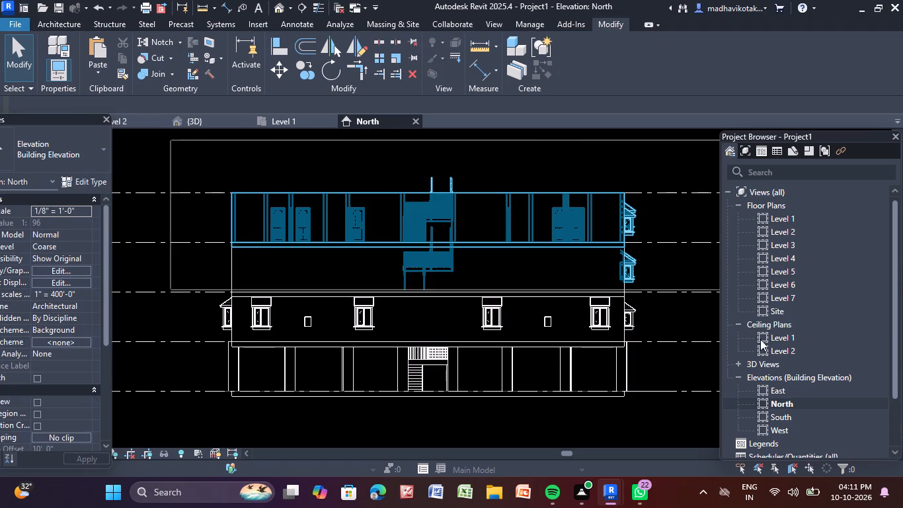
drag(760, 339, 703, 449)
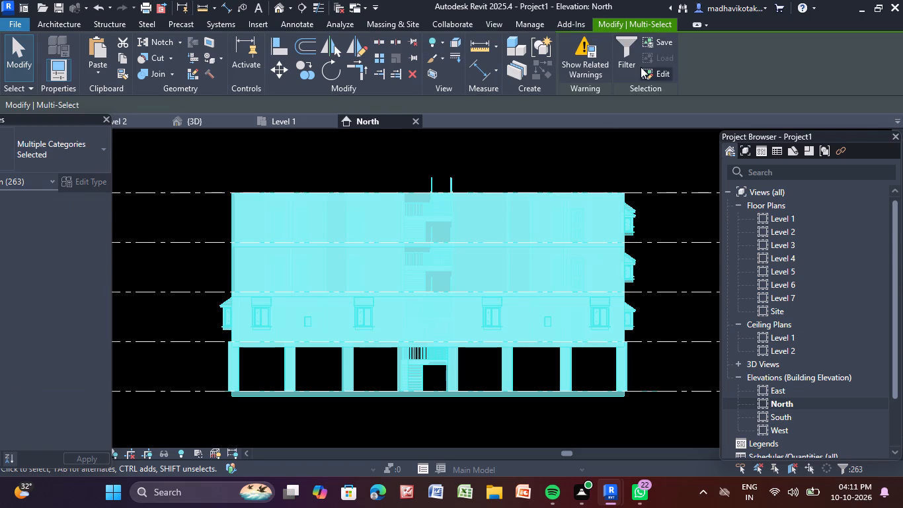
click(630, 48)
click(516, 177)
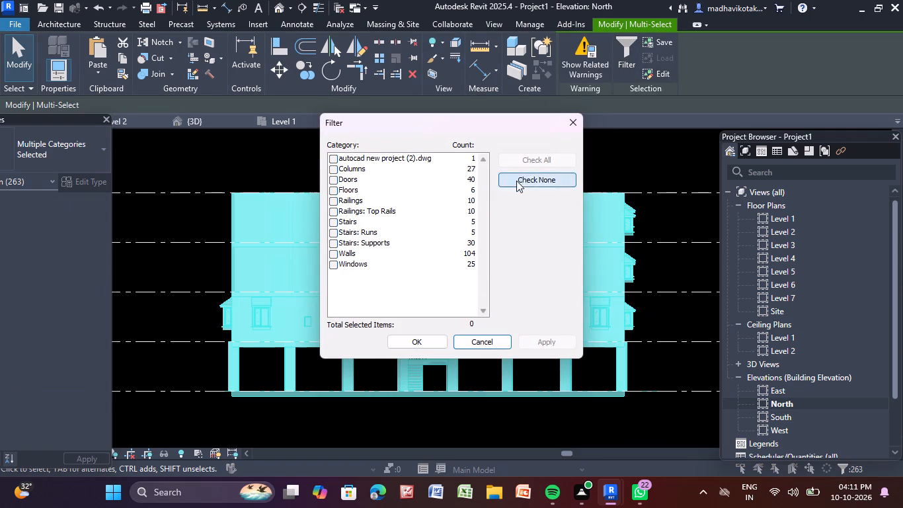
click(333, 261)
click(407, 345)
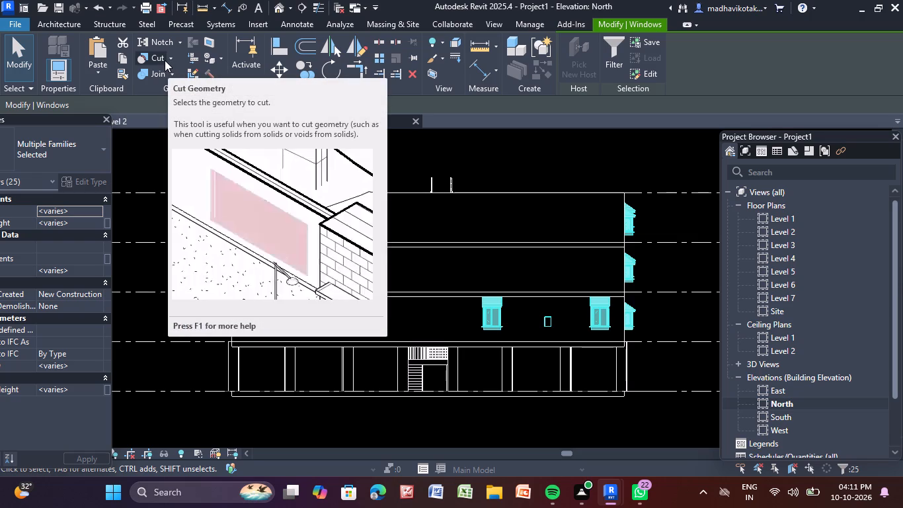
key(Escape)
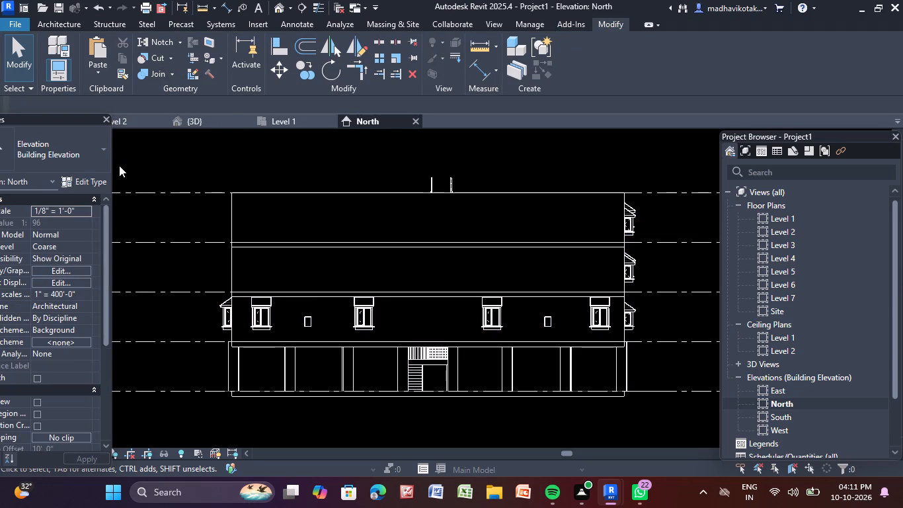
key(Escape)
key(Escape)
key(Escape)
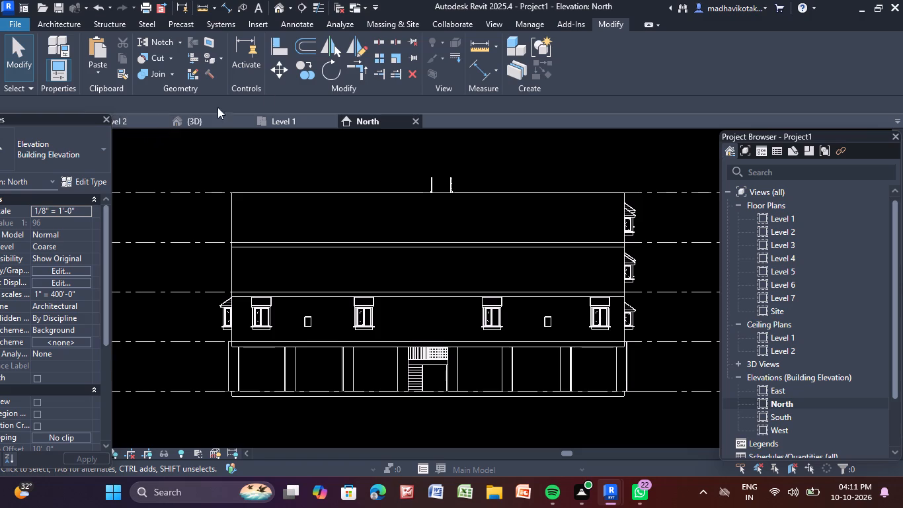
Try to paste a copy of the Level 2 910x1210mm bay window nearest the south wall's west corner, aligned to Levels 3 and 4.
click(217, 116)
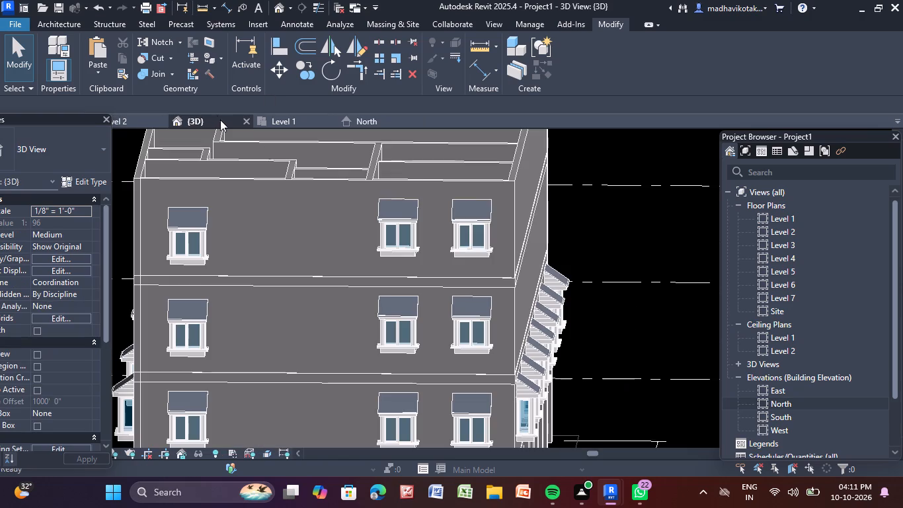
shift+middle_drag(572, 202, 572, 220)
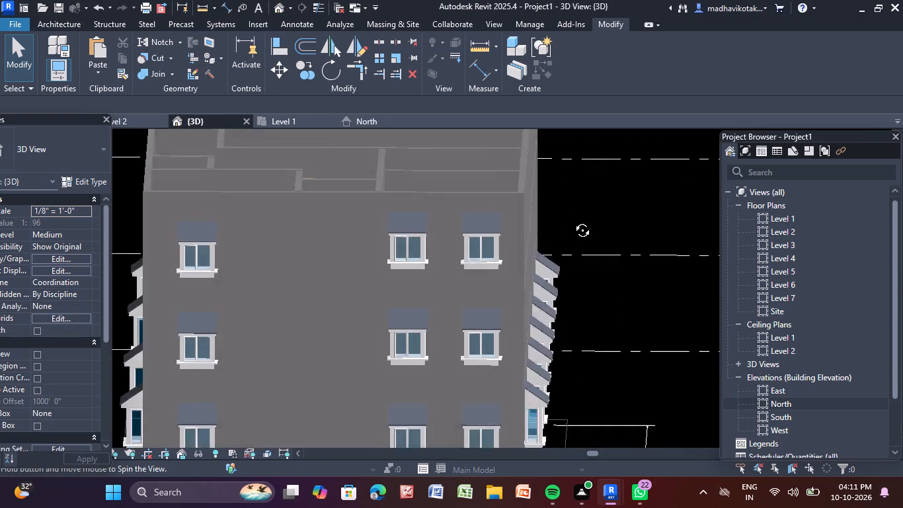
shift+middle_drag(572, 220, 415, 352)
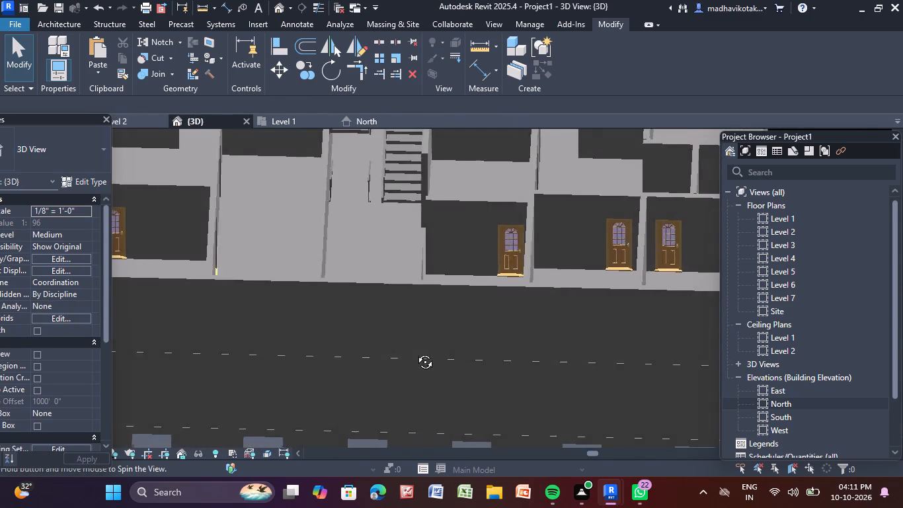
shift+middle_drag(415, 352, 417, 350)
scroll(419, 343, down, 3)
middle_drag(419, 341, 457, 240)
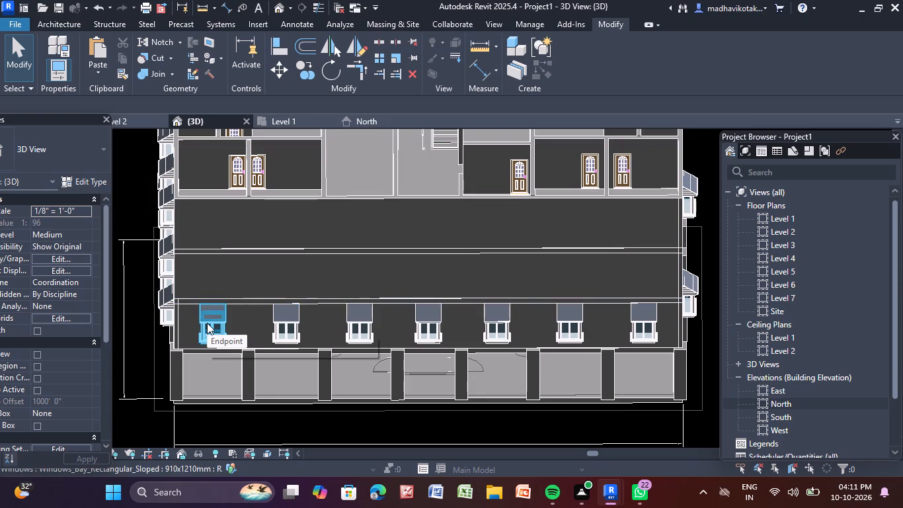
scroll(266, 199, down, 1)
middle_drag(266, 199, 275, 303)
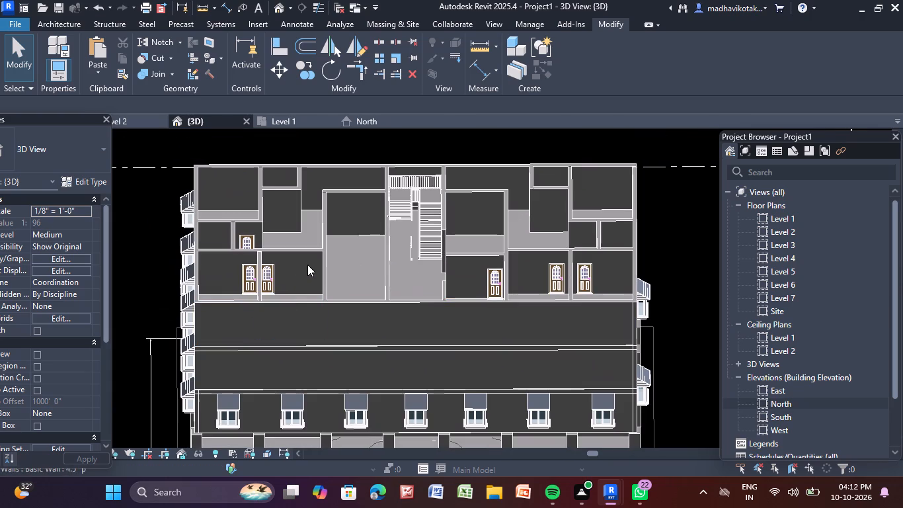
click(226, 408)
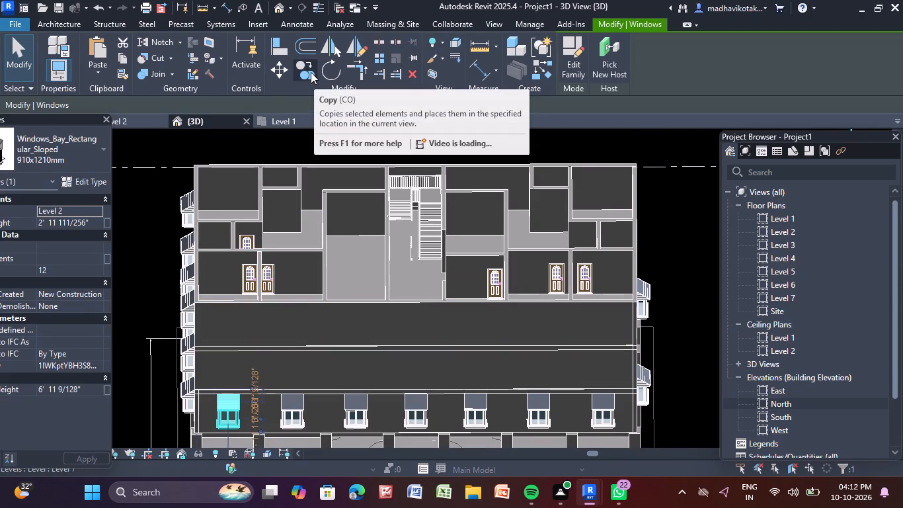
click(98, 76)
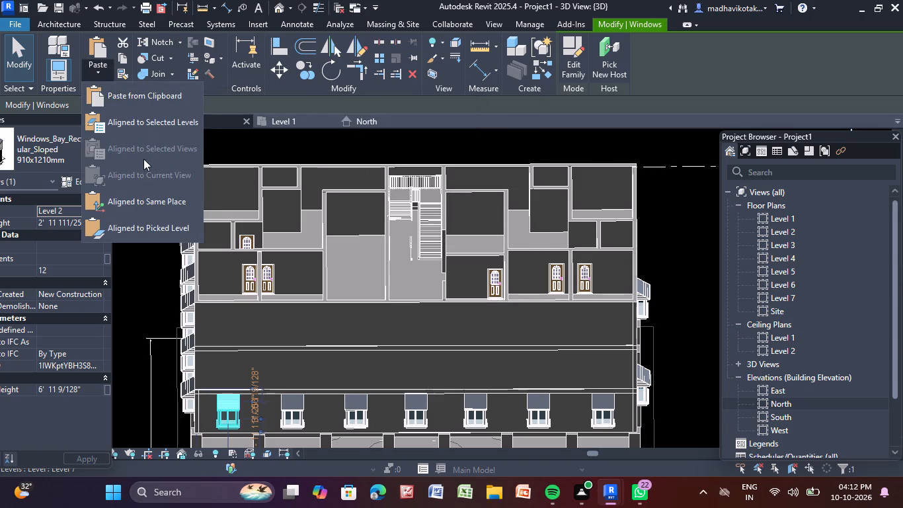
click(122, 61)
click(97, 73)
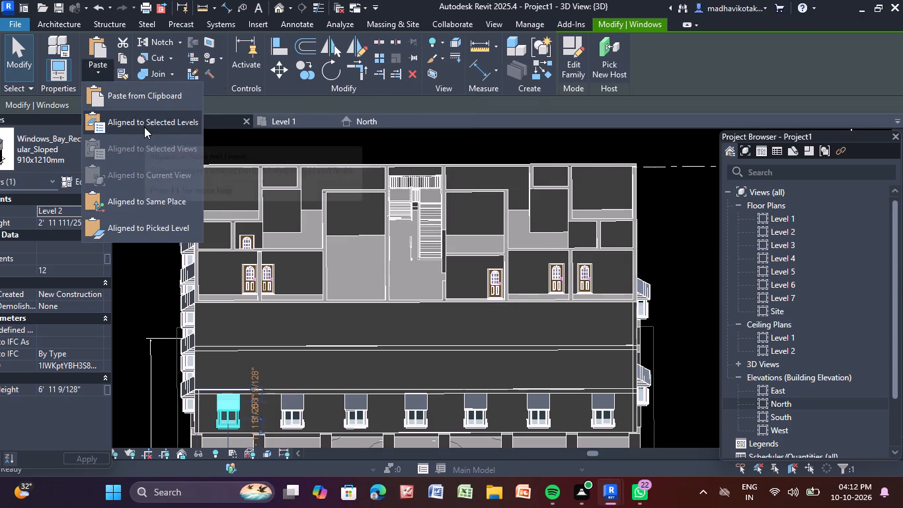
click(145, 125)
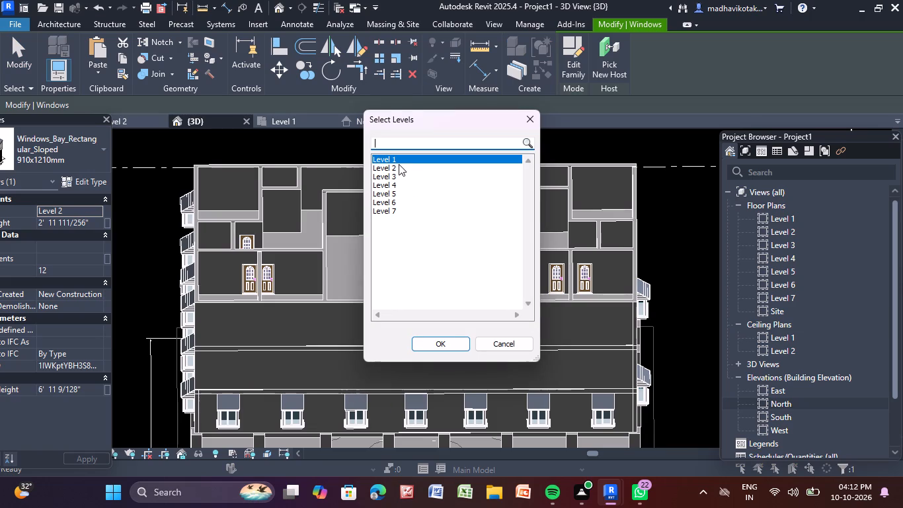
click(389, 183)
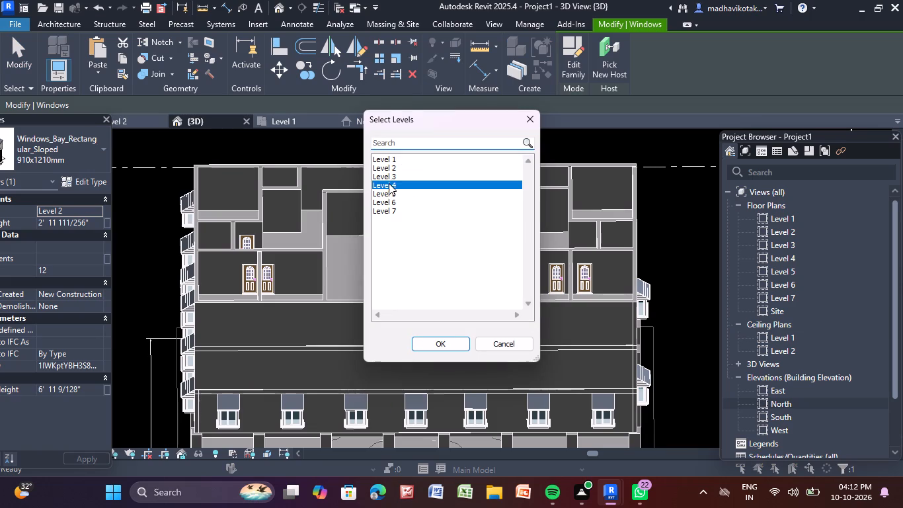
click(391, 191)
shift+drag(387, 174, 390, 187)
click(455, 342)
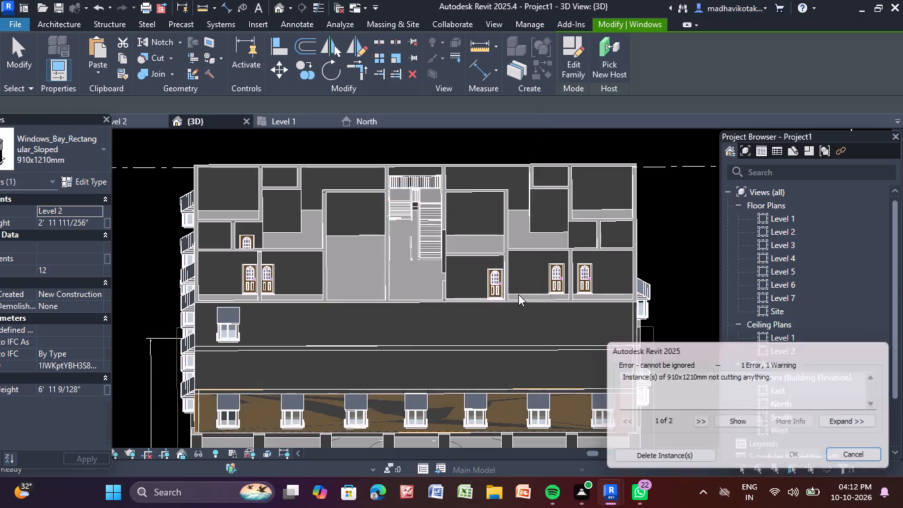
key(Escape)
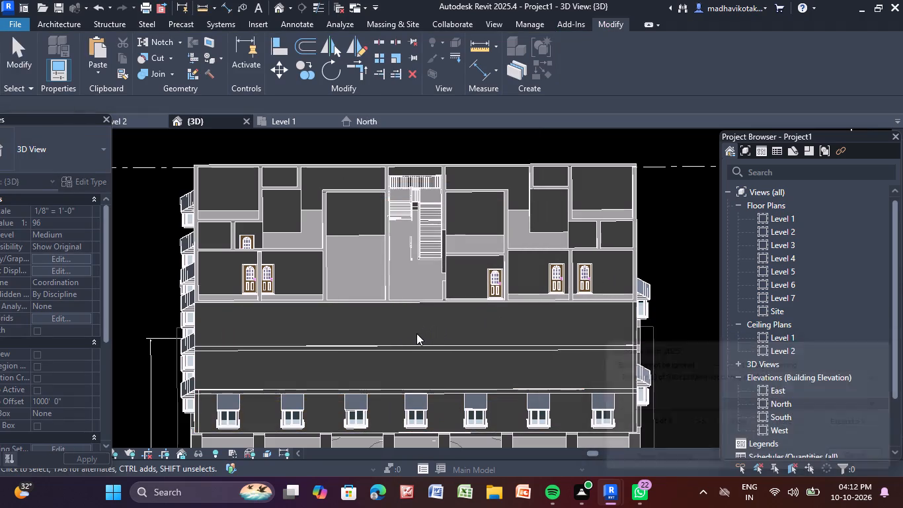
Set the sill height of the Level 2 bay window nearest the south wall's west corner to 3'.
middle_drag(346, 374, 352, 351)
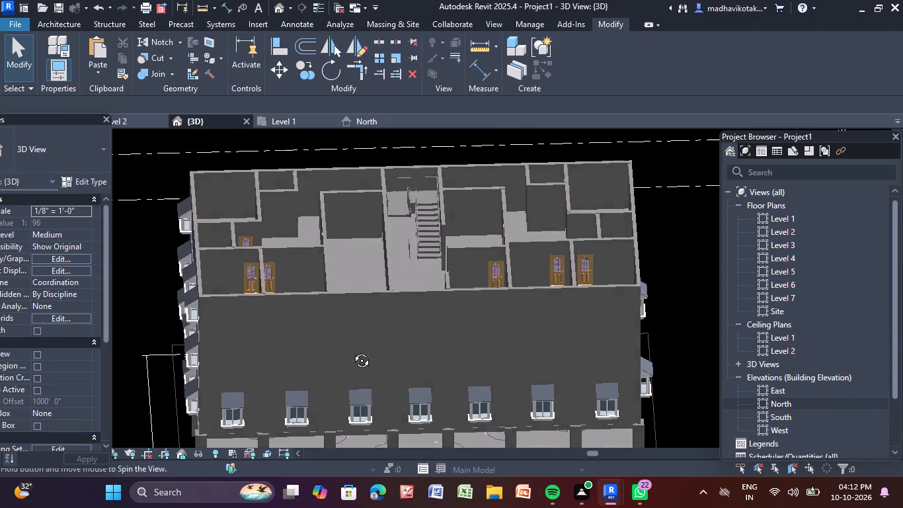
middle_drag(352, 351, 335, 241)
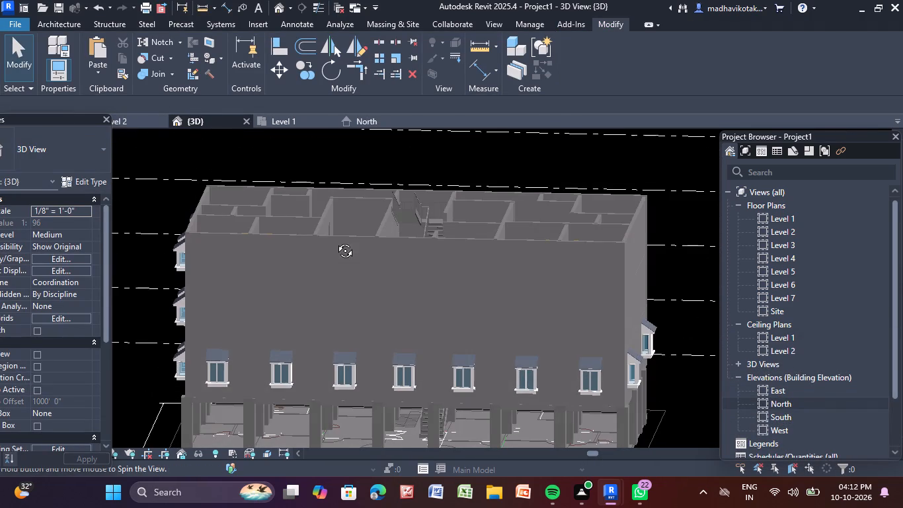
middle_drag(335, 241, 340, 232)
click(225, 364)
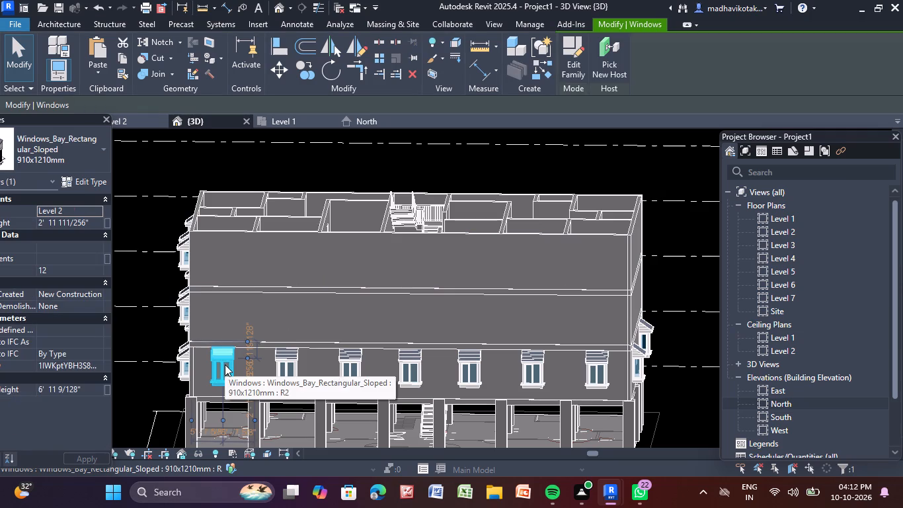
click(90, 222)
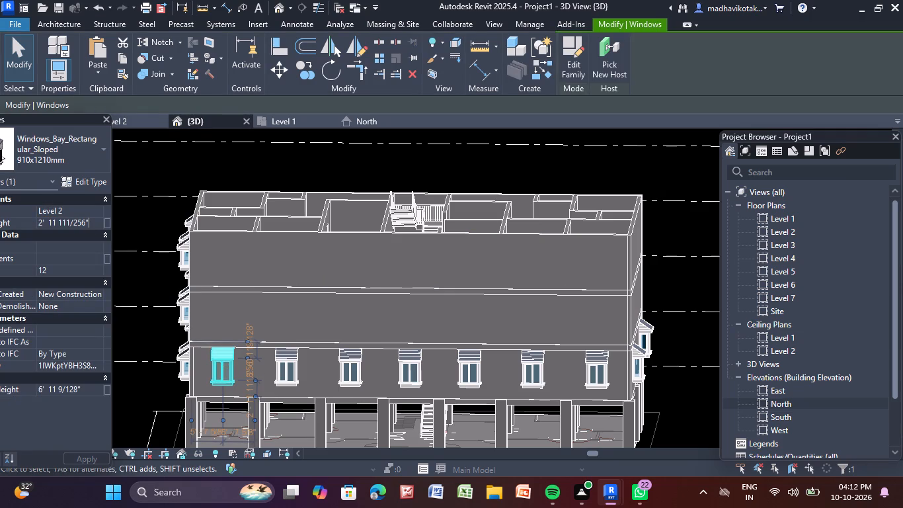
key(BackSpace)
key(BackSpace)
key(BackSpace)
key(BackSpace)
key(BackSpace)
key(BackSpace)
key(BackSpace)
key(BackSpace)
key(BackSpace)
key(BackSpace)
key(BackSpace)
key(BackSpace)
key(BackSpace)
key(BackSpace)
key(BackSpace)
key(BackSpace)
key(BackSpace)
key(BackSpace)
key(BackSpace)
key(BackSpace)
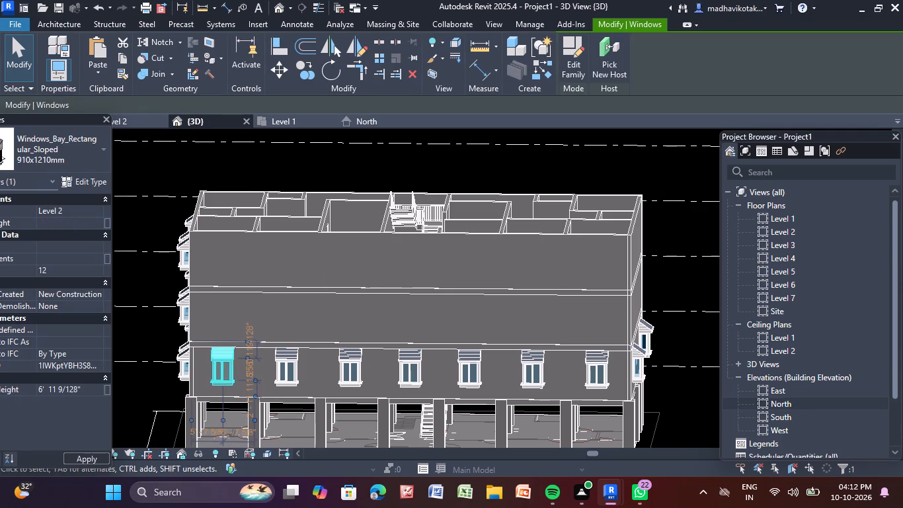
text(3')
key(Return)
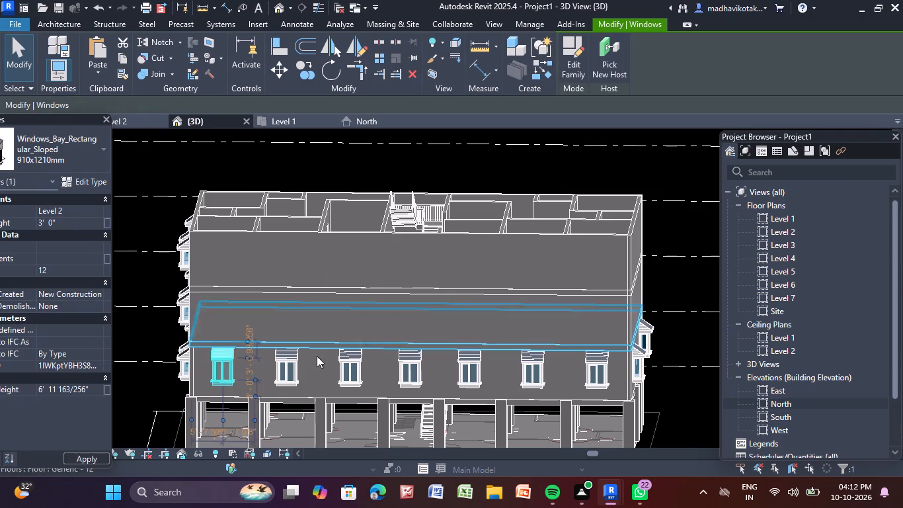
Set the sill height of the second Level 2 bay window from the south wall's west corner to 3'.
click(289, 360)
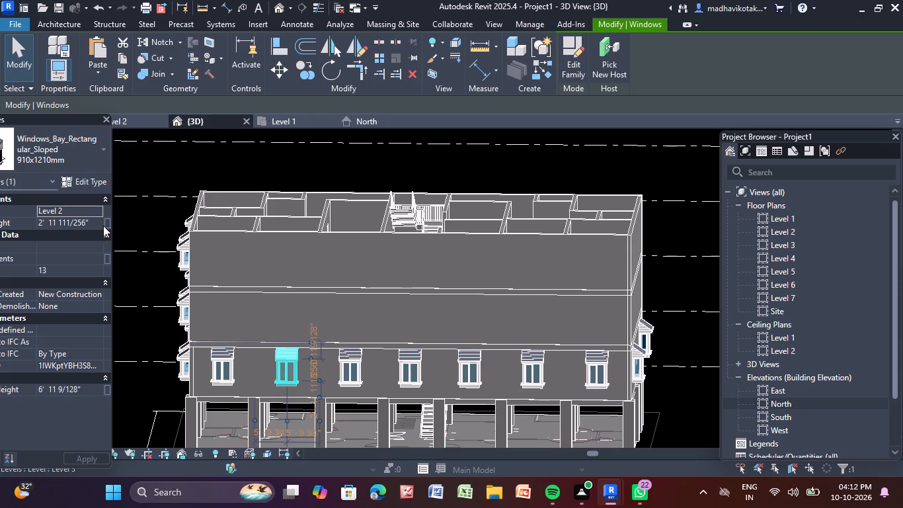
click(101, 224)
key(BackSpace)
key(BackSpace)
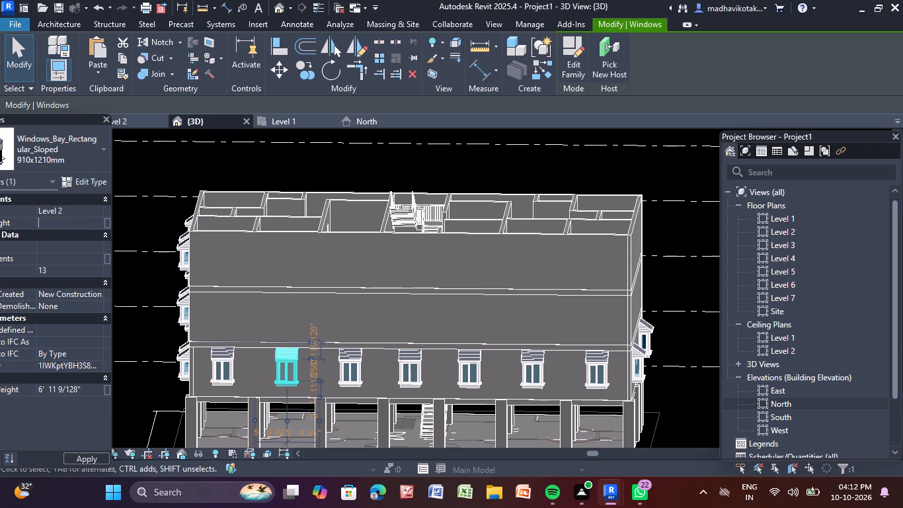
text(3')
key(Return)
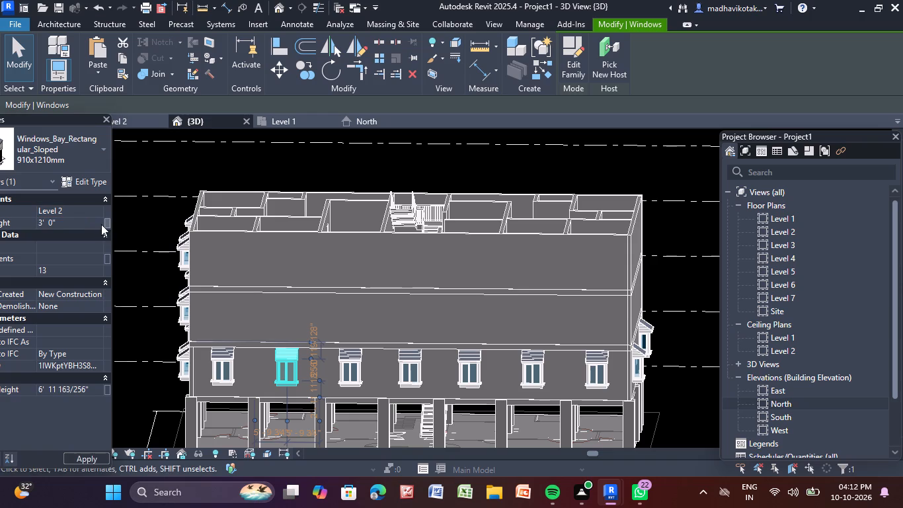
Set the sill height of the third Level 2 bay window from the south wall's west corner to 3'.
click(352, 353)
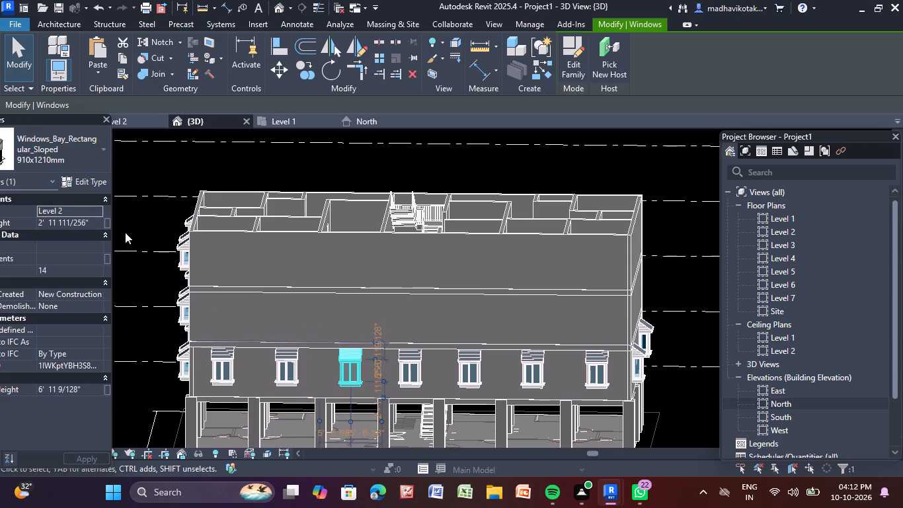
click(94, 225)
key(BackSpace)
key(BackSpace)
key(BackSpace)
key(BackSpace)
key(BackSpace)
key(BackSpace)
key(BackSpace)
key(BackSpace)
key(BackSpace)
key(BackSpace)
key(BackSpace)
key(BackSpace)
key(BackSpace)
key(BackSpace)
key(BackSpace)
key(BackSpace)
key(BackSpace)
key(BackSpace)
key(BackSpace)
key(BackSpace)
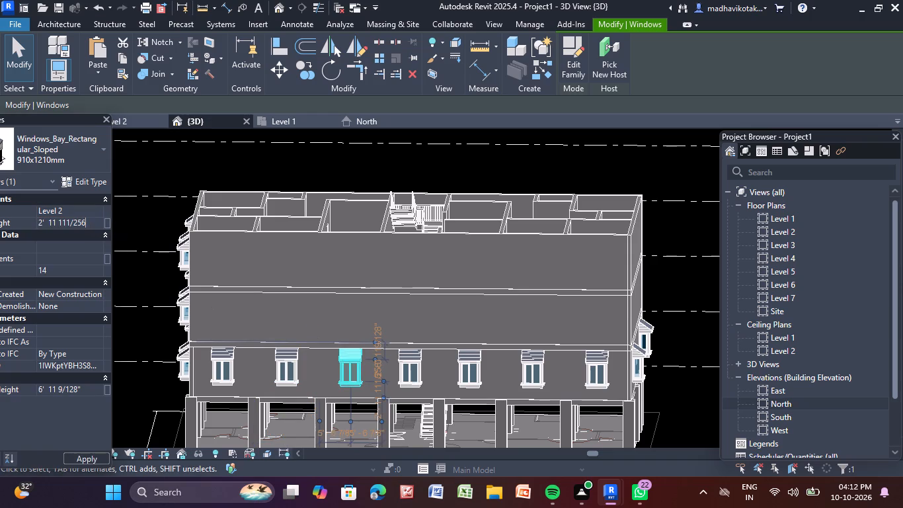
text(3')
key(Return)
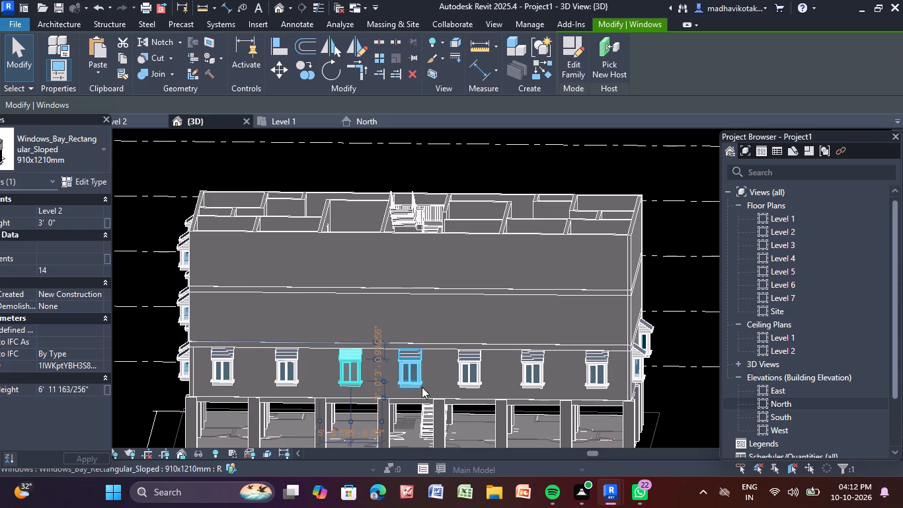
Set the sill height of the fourth Level 2 bay window from the south wall's west corner to 3'.
middle_drag(430, 388, 430, 317)
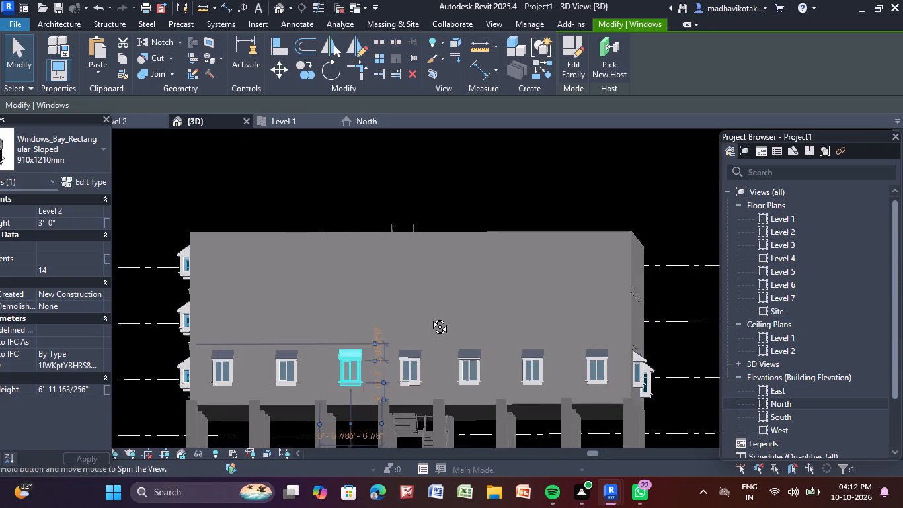
middle_drag(430, 317, 432, 315)
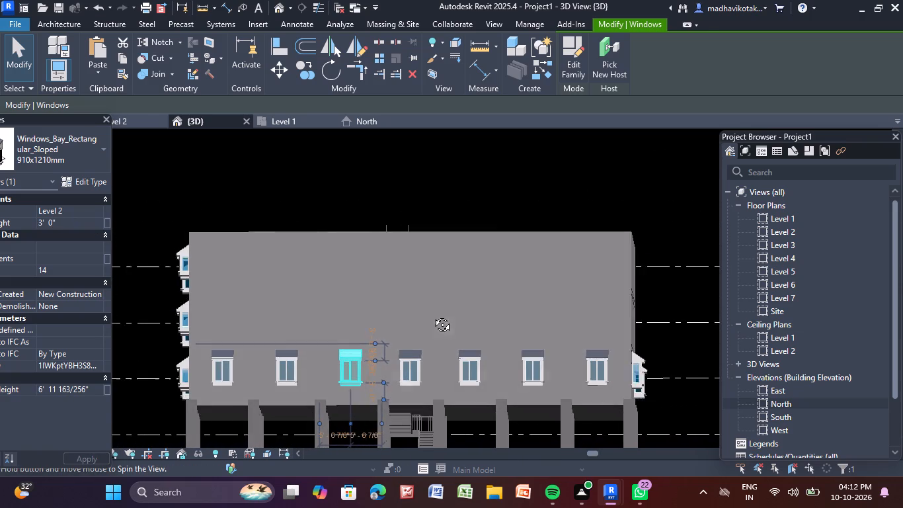
middle_drag(432, 315, 431, 315)
click(413, 357)
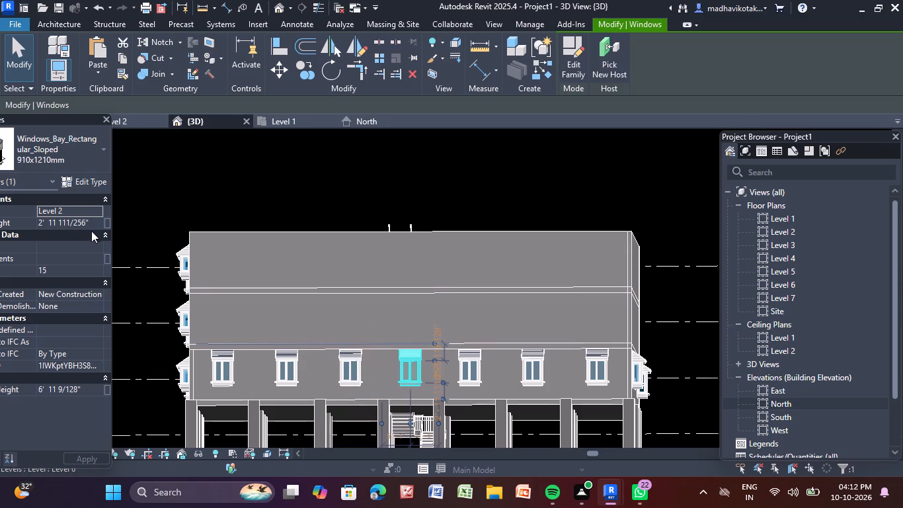
click(91, 226)
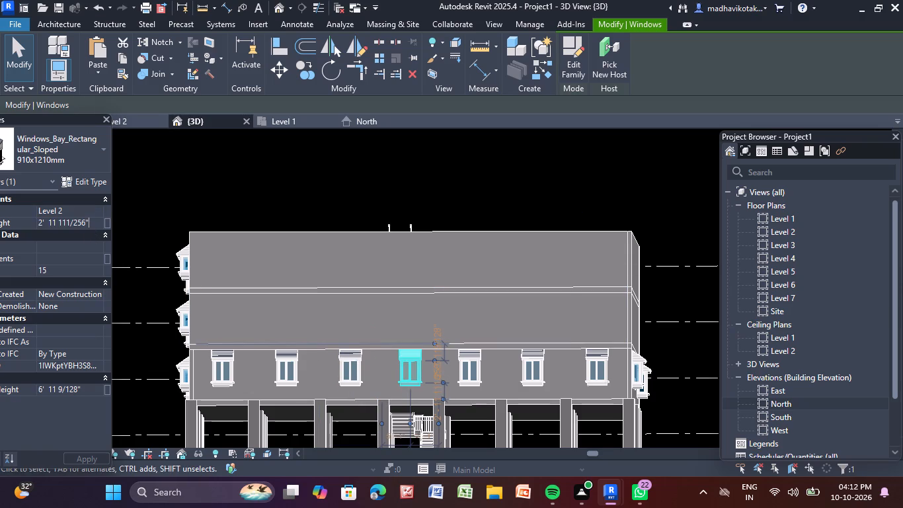
key(BackSpace)
key(BackSpace)
key(BackSpace)
key(BackSpace)
key(BackSpace)
key(BackSpace)
key(BackSpace)
key(BackSpace)
key(BackSpace)
key(BackSpace)
key(BackSpace)
key(BackSpace)
key(BackSpace)
key(BackSpace)
key(BackSpace)
key(BackSpace)
key(BackSpace)
key(BackSpace)
key(BackSpace)
key(BackSpace)
text(3')
key(Return)
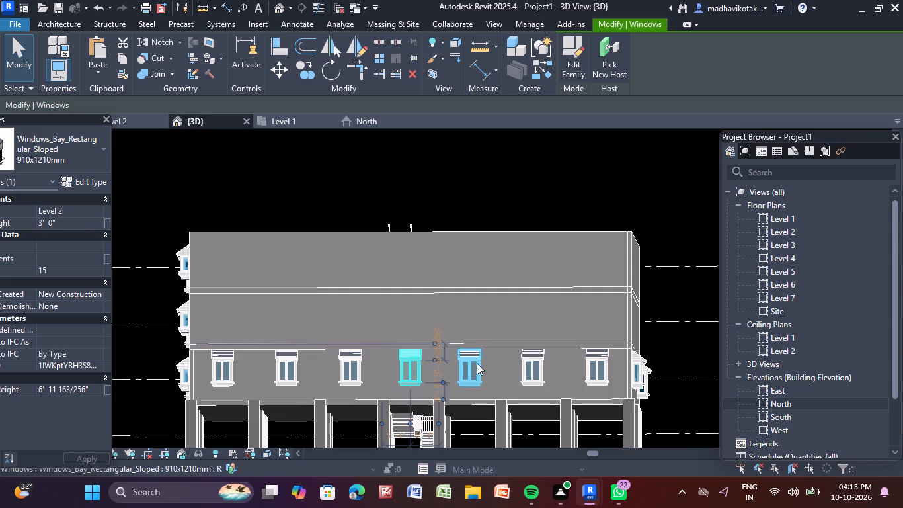
Set the sill height of the fifth Level 2 bay window from the south wall's west corner to 3'.
click(473, 358)
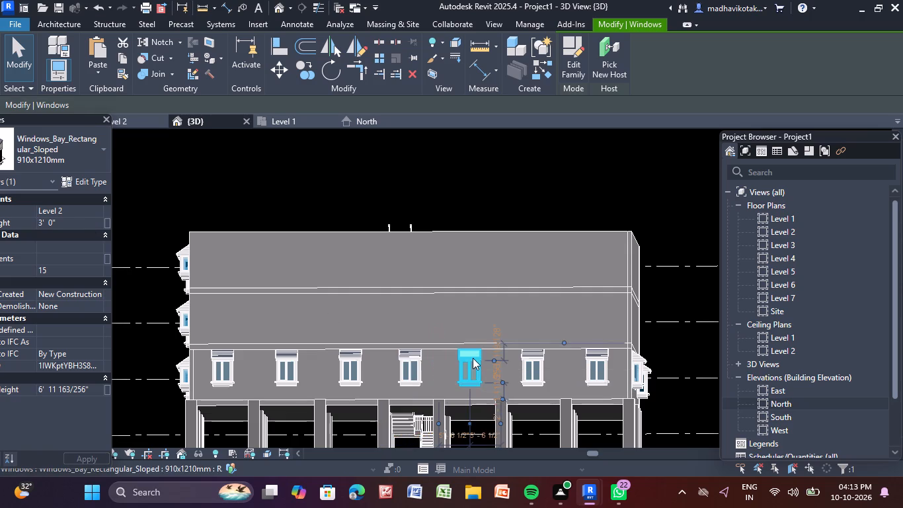
click(96, 220)
key(BackSpace)
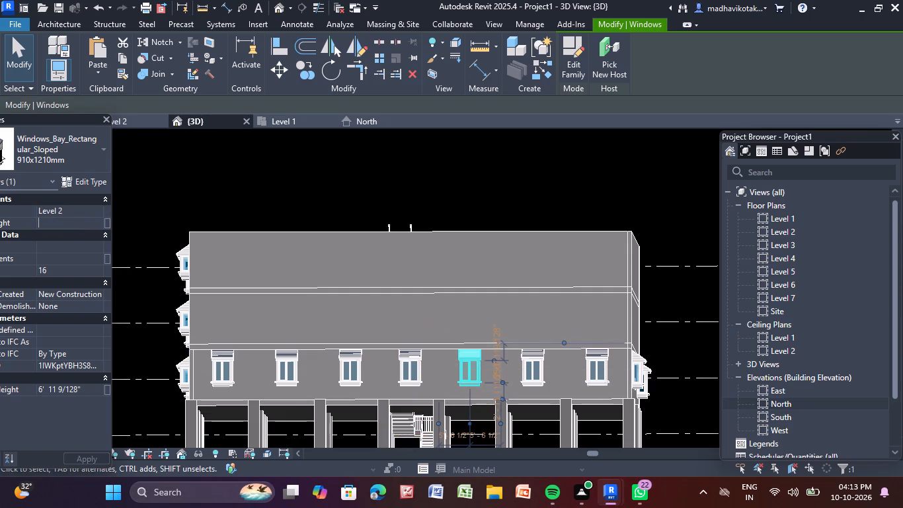
text(3')
key(Return)
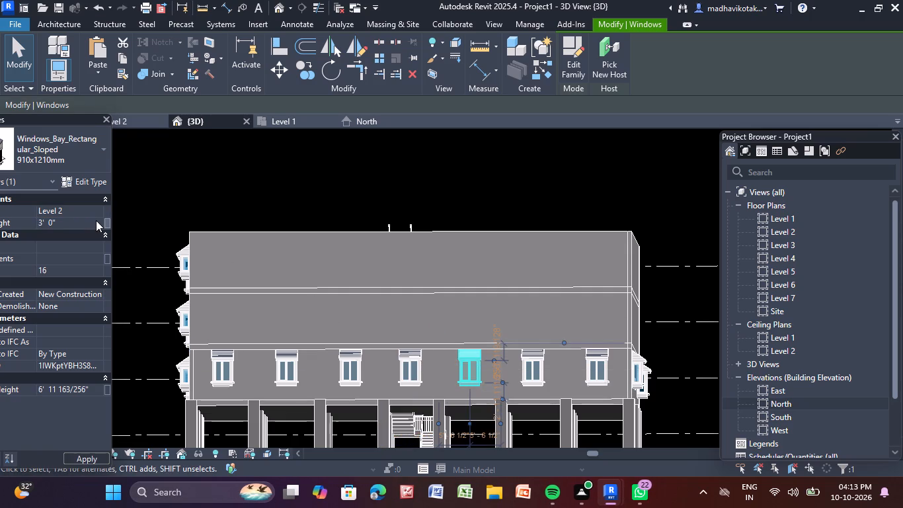
Set the sill height of the sixth Level 2 bay window from the south wall's west corner to 3'.
click(534, 357)
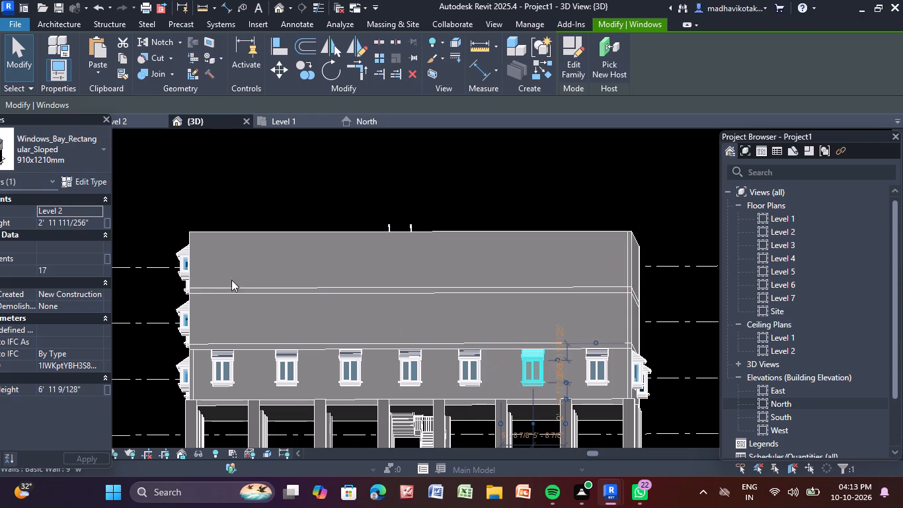
click(91, 218)
key(BackSpace)
key(BackSpace)
key(BackSpace)
key(BackSpace)
key(BackSpace)
key(BackSpace)
key(BackSpace)
key(BackSpace)
key(BackSpace)
key(BackSpace)
key(BackSpace)
key(BackSpace)
key(BackSpace)
key(BackSpace)
key(BackSpace)
key(BackSpace)
key(BackSpace)
key(BackSpace)
key(BackSpace)
key(BackSpace)
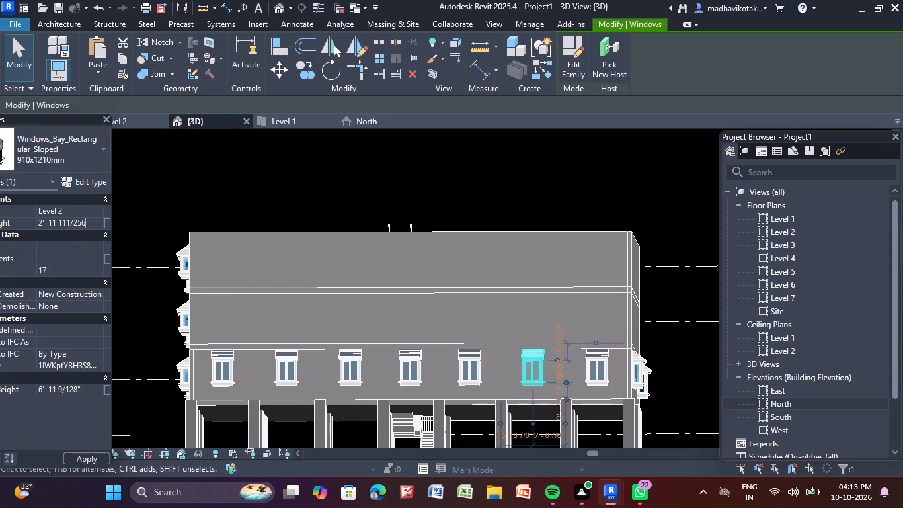
text(3')
key(Return)
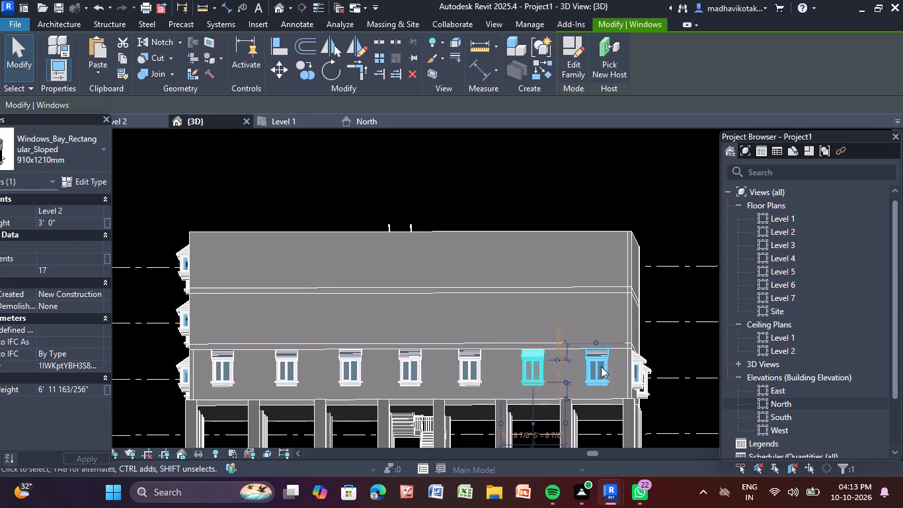
Set the sill height of the Level 2 bay window nearest the south wall's east corner to 3' and clear the selection.
click(602, 359)
click(87, 225)
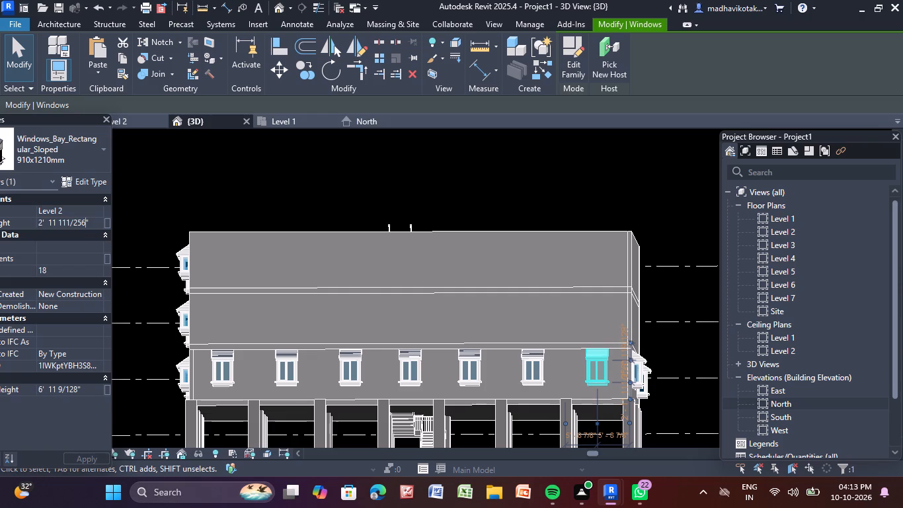
key(BackSpace)
key(BackSpace)
key(BackSpace)
key(BackSpace)
key(BackSpace)
key(BackSpace)
key(BackSpace)
key(BackSpace)
key(BackSpace)
key(BackSpace)
key(BackSpace)
key(BackSpace)
key(BackSpace)
key(BackSpace)
key(BackSpace)
key(BackSpace)
key(BackSpace)
key(BackSpace)
key(BackSpace)
key(BackSpace)
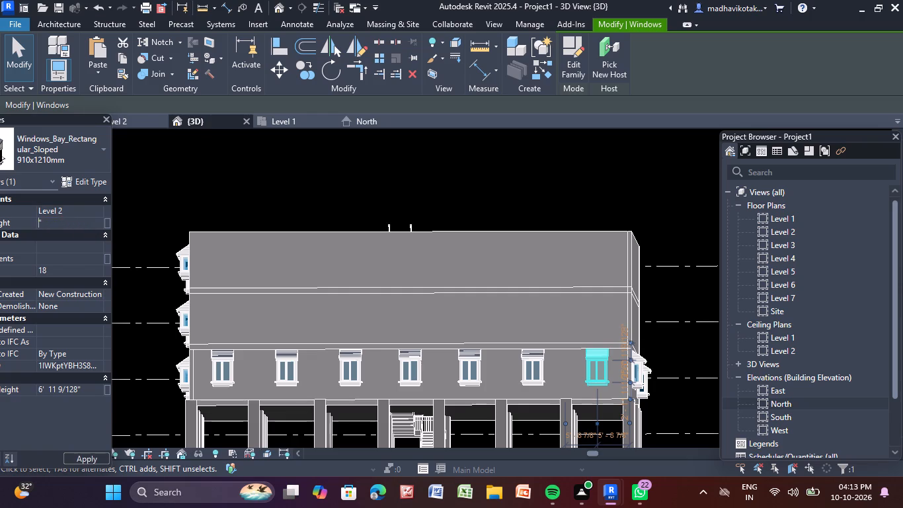
click(80, 225)
key(BackSpace)
text(3')
key(Return)
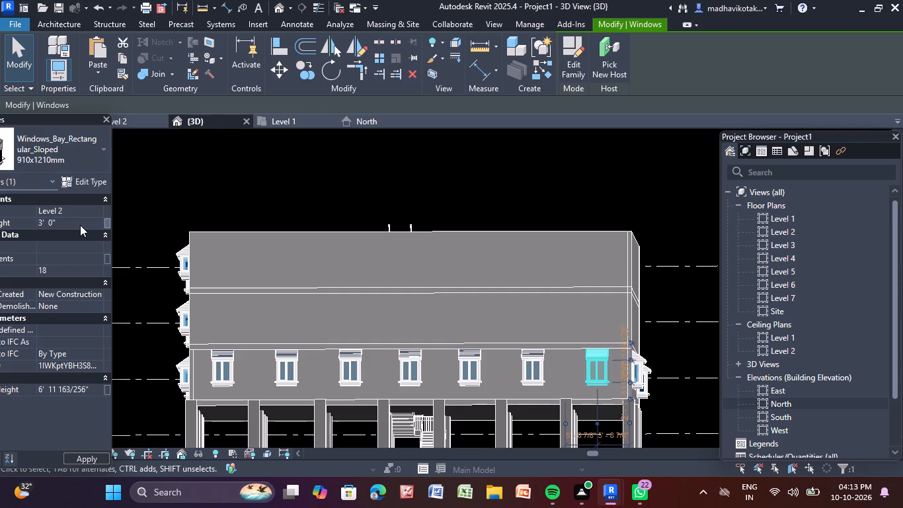
click(624, 204)
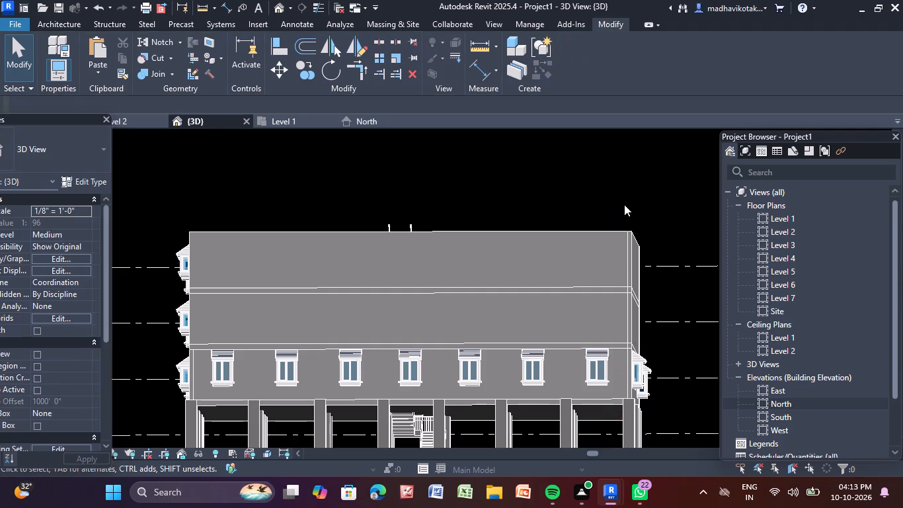
Delete the small 16" x 24" fixed window between the two bay windows on the Level 2 east wall.
shift+middle_drag(670, 246, 614, 280)
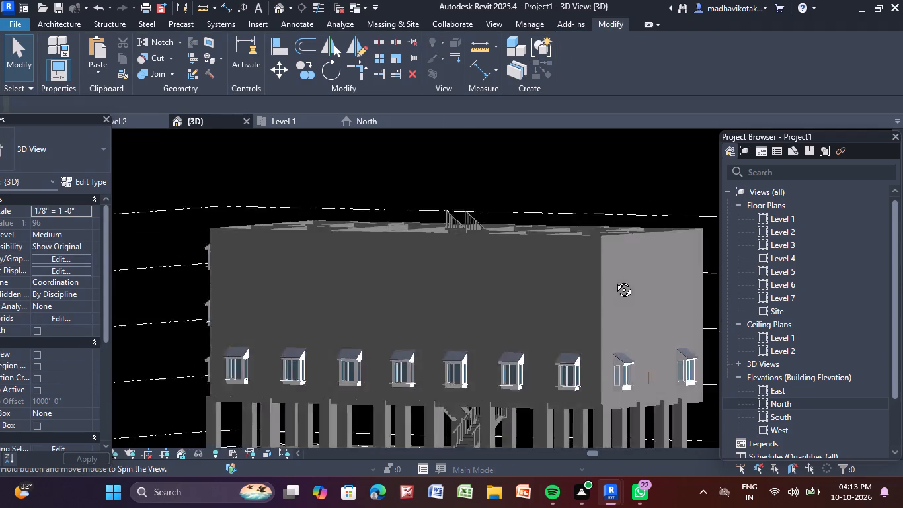
shift+middle_drag(614, 280, 502, 280)
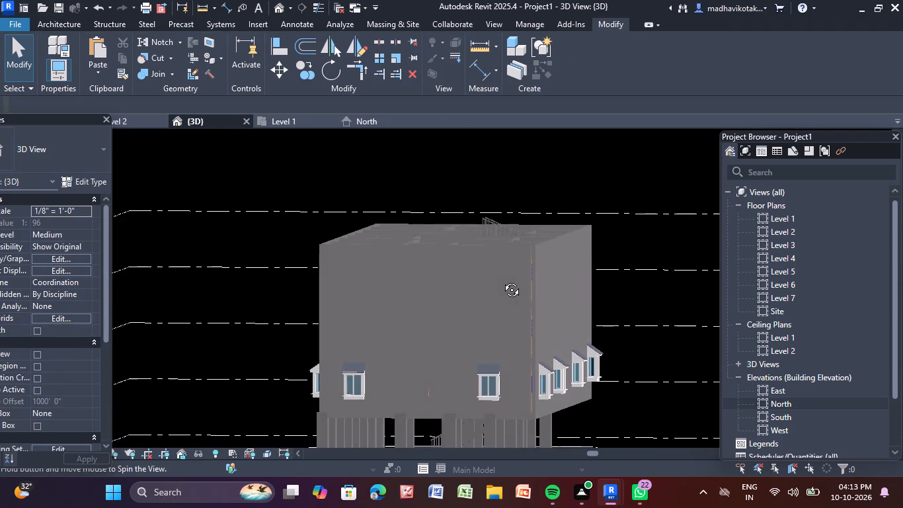
shift+middle_drag(502, 280, 503, 280)
scroll(429, 412, up, 3)
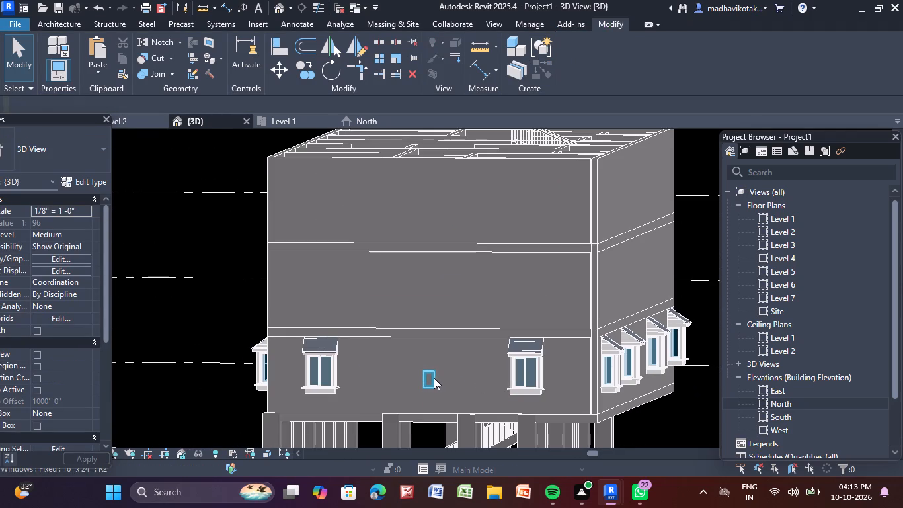
click(433, 378)
key(Delete)
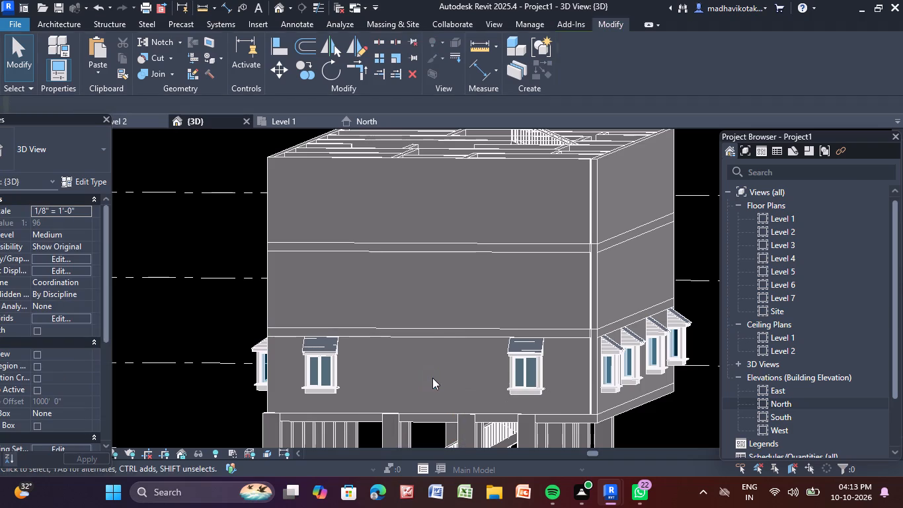
Set the sill height of the Level 2 bay window nearest the east wall's south corner to 3'.
click(315, 345)
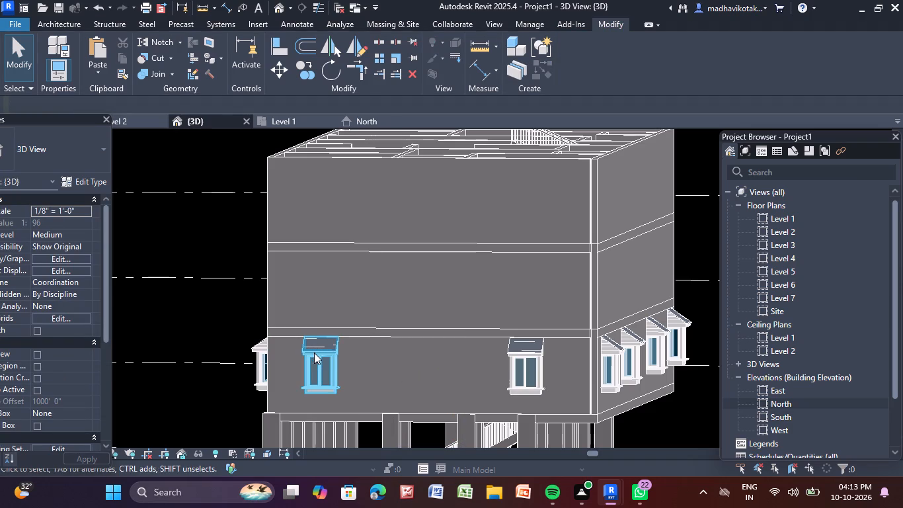
click(314, 353)
click(91, 221)
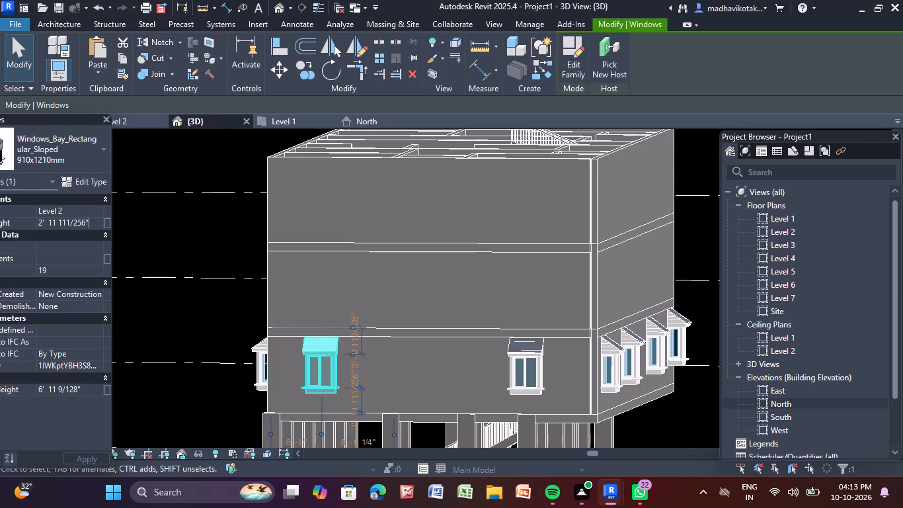
key(BackSpace)
key(BackSpace)
key(BackSpace)
key(BackSpace)
key(BackSpace)
key(BackSpace)
key(BackSpace)
key(BackSpace)
key(BackSpace)
key(BackSpace)
key(BackSpace)
key(BackSpace)
key(BackSpace)
key(BackSpace)
key(BackSpace)
key(BackSpace)
key(BackSpace)
key(BackSpace)
key(BackSpace)
key(BackSpace)
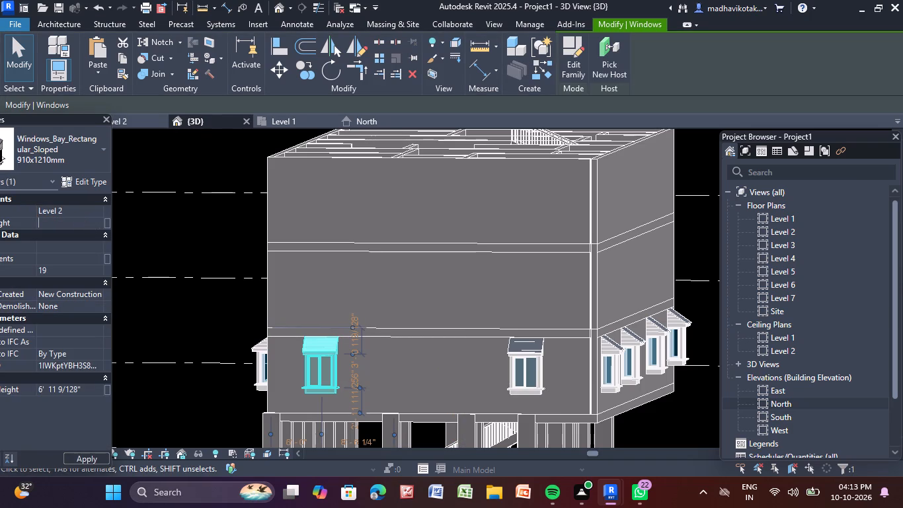
key(2)
key(BackSpace)
key(BackSpace)
key(3)
key(apostrophe)
key(Return)
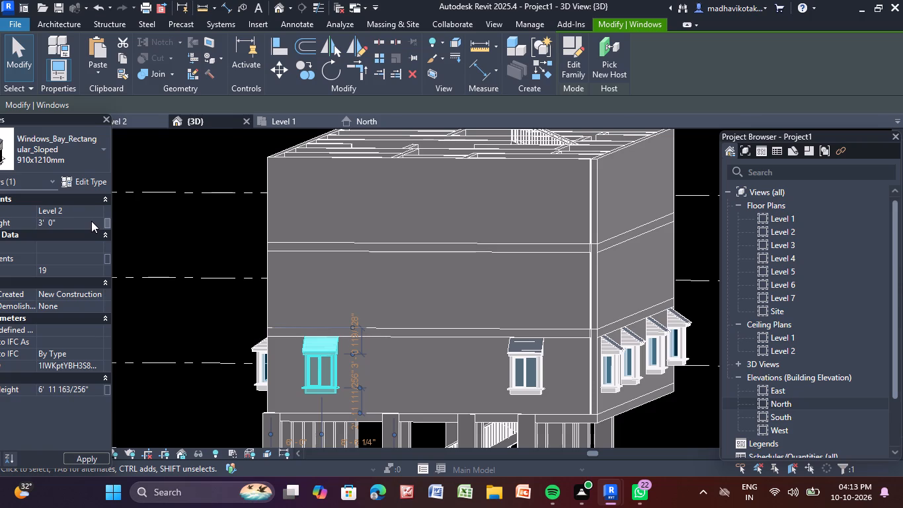
Set the sill height of the Level 2 bay window nearest the east wall's north corner to 3' and clear the selection.
click(519, 355)
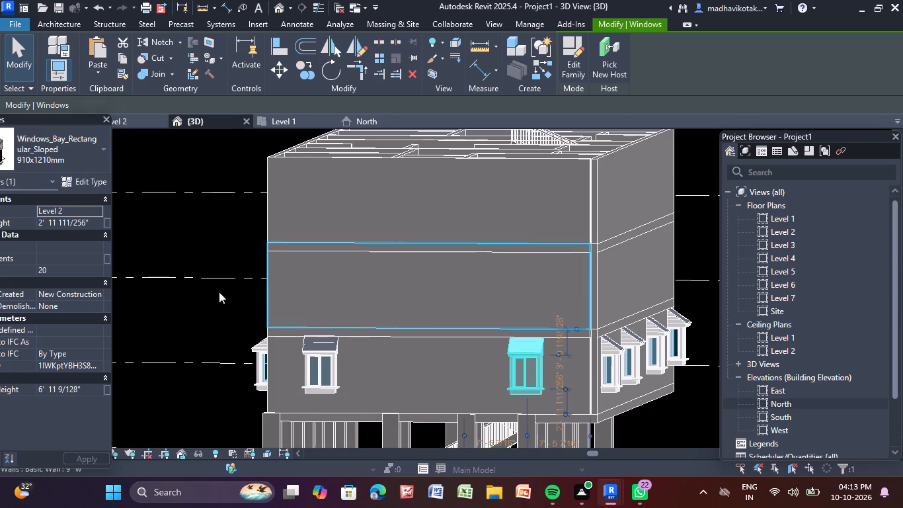
click(91, 220)
key(BackSpace)
key(BackSpace)
key(BackSpace)
key(BackSpace)
key(BackSpace)
key(BackSpace)
key(BackSpace)
key(BackSpace)
key(BackSpace)
key(BackSpace)
key(BackSpace)
key(BackSpace)
key(BackSpace)
key(BackSpace)
key(BackSpace)
key(BackSpace)
key(BackSpace)
key(BackSpace)
key(BackSpace)
key(BackSpace)
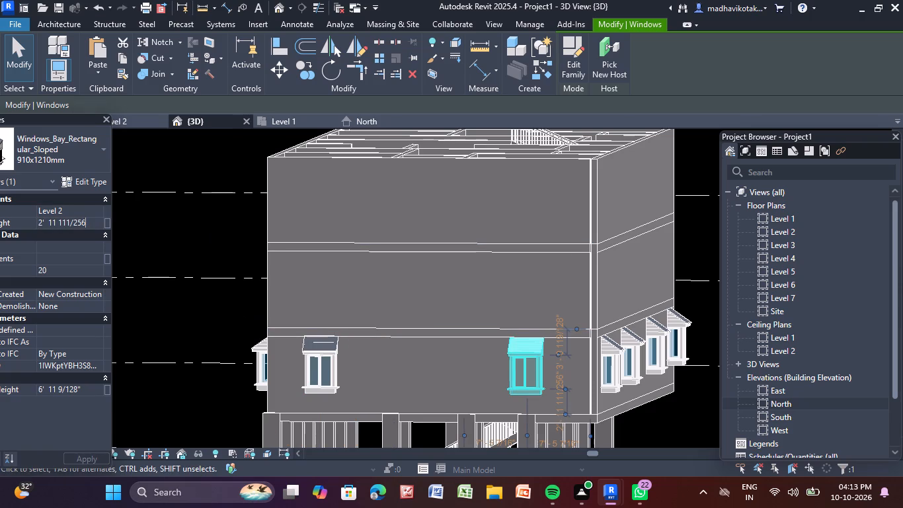
text(3')
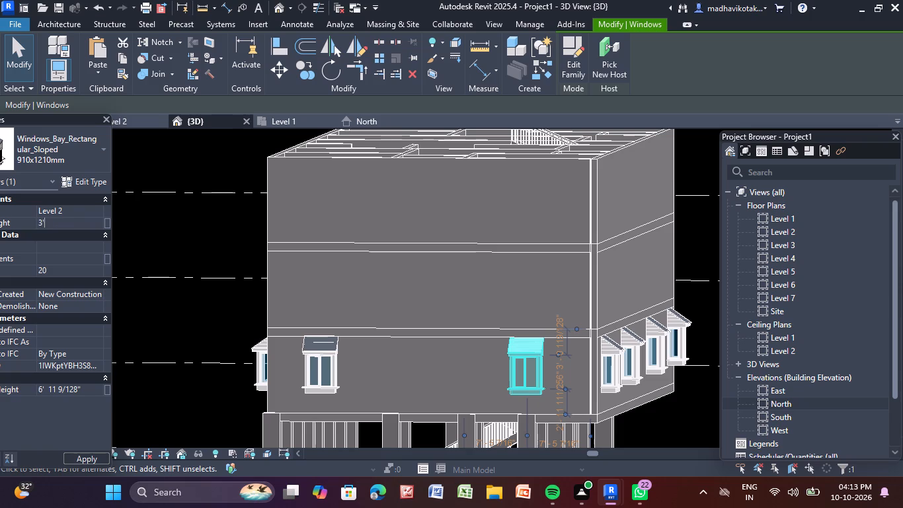
key(Return)
click(362, 271)
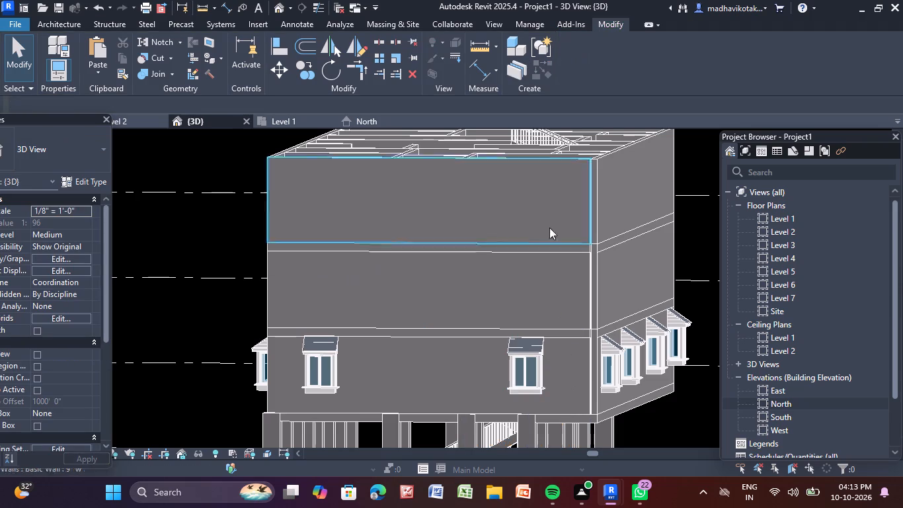
Set the sill height of the Level 2 bay window nearest the north wall's west corner to 3'.
shift+middle_drag(682, 313, 572, 299)
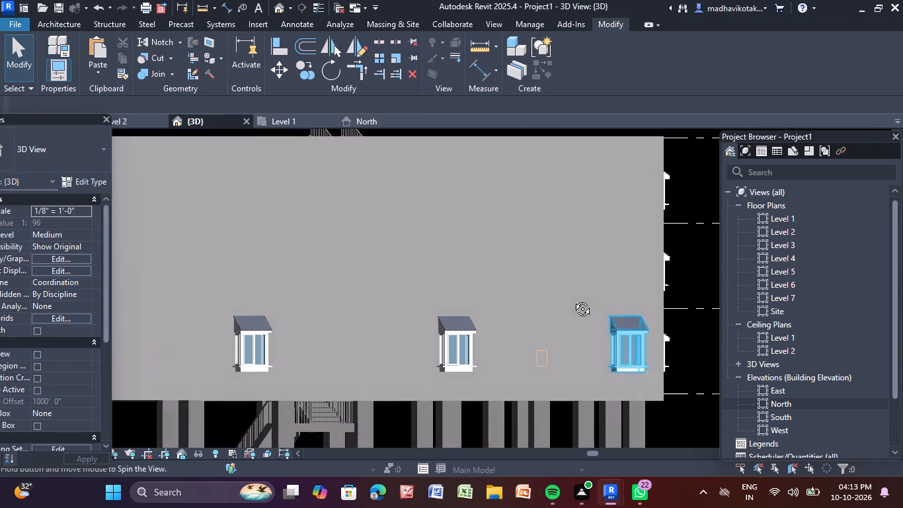
shift+middle_drag(572, 299, 573, 299)
click(623, 326)
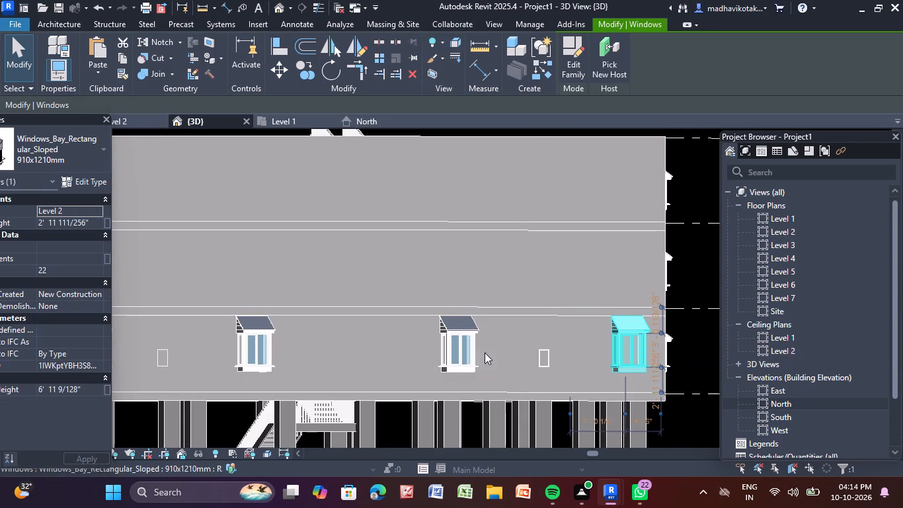
click(93, 222)
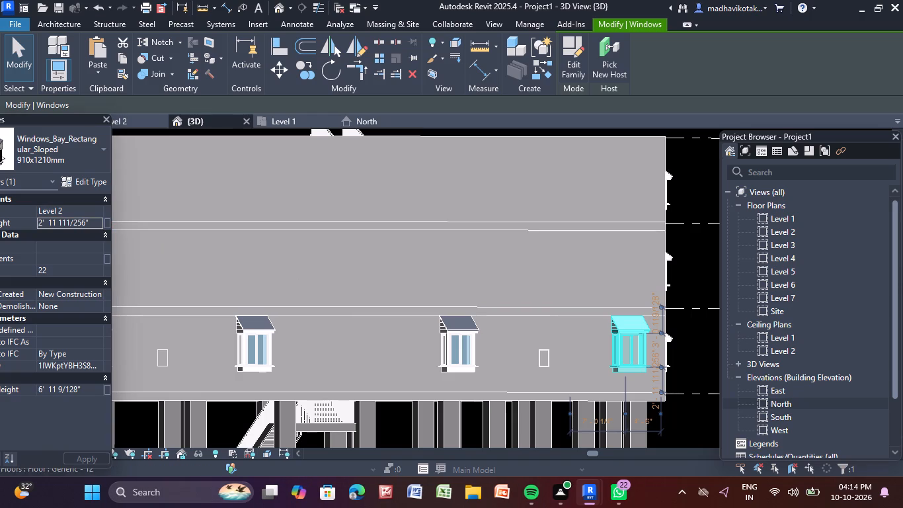
key(BackSpace)
key(BackSpace)
key(BackSpace)
key(BackSpace)
key(BackSpace)
key(BackSpace)
key(BackSpace)
key(BackSpace)
key(BackSpace)
key(BackSpace)
key(BackSpace)
key(BackSpace)
key(BackSpace)
key(BackSpace)
key(BackSpace)
key(BackSpace)
key(BackSpace)
key(BackSpace)
key(BackSpace)
key(BackSpace)
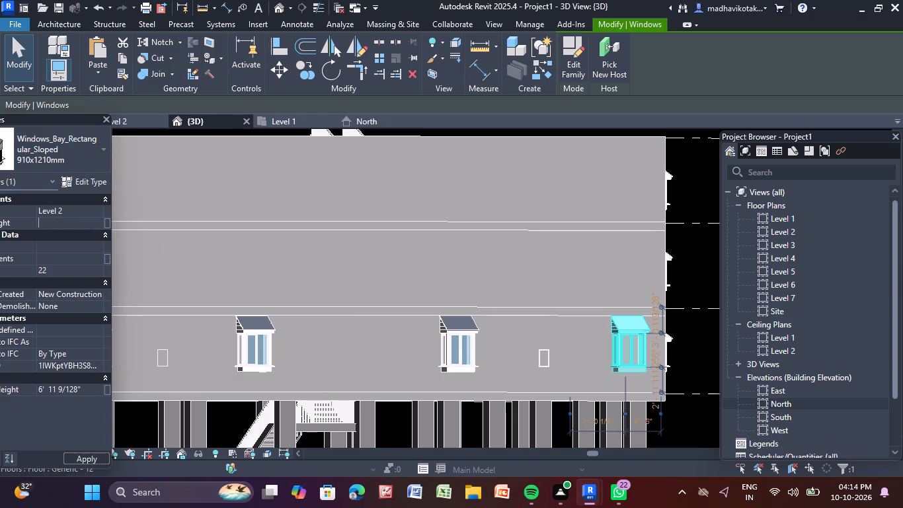
text(3')
key(Return)
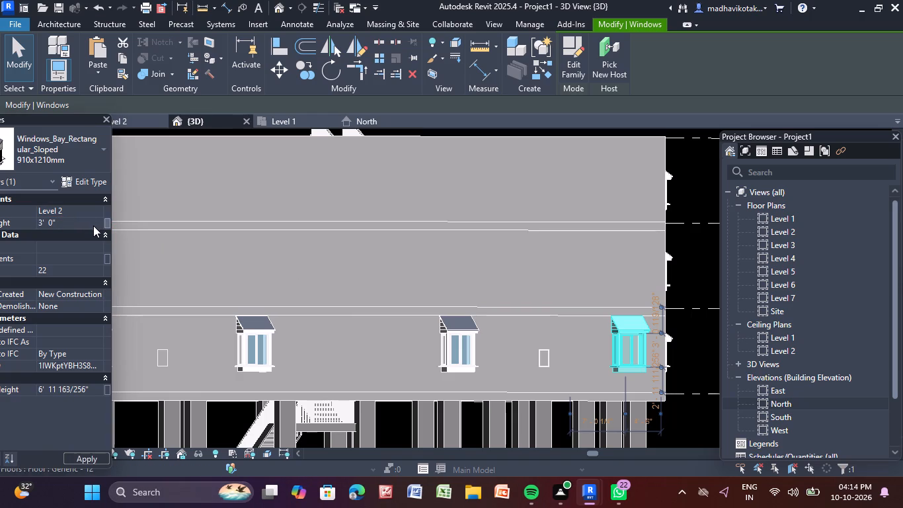
Set the sill height of the second Level 2 bay window from the north wall's west corner to 3'.
click(453, 329)
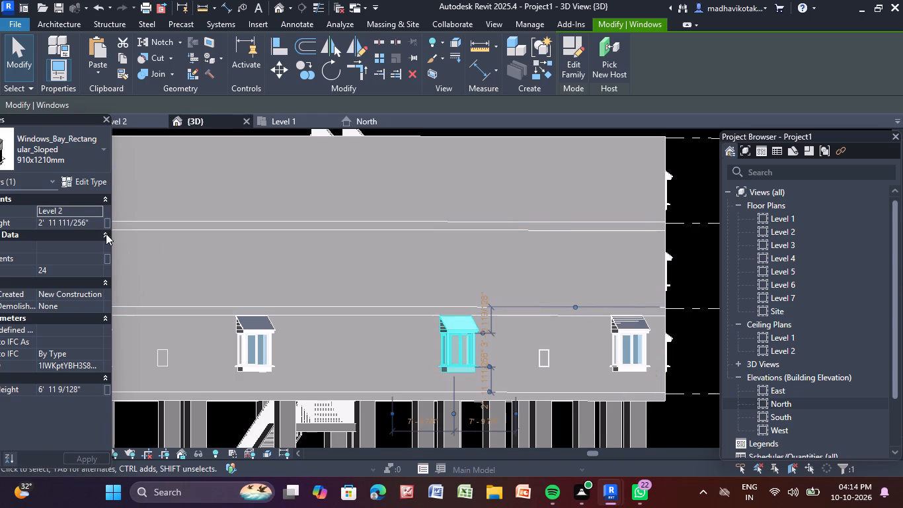
click(91, 225)
key(BackSpace)
key(BackSpace)
key(BackSpace)
key(BackSpace)
key(BackSpace)
key(BackSpace)
key(BackSpace)
key(BackSpace)
key(BackSpace)
key(BackSpace)
key(BackSpace)
key(BackSpace)
key(BackSpace)
key(BackSpace)
key(BackSpace)
key(BackSpace)
key(BackSpace)
key(BackSpace)
key(BackSpace)
key(BackSpace)
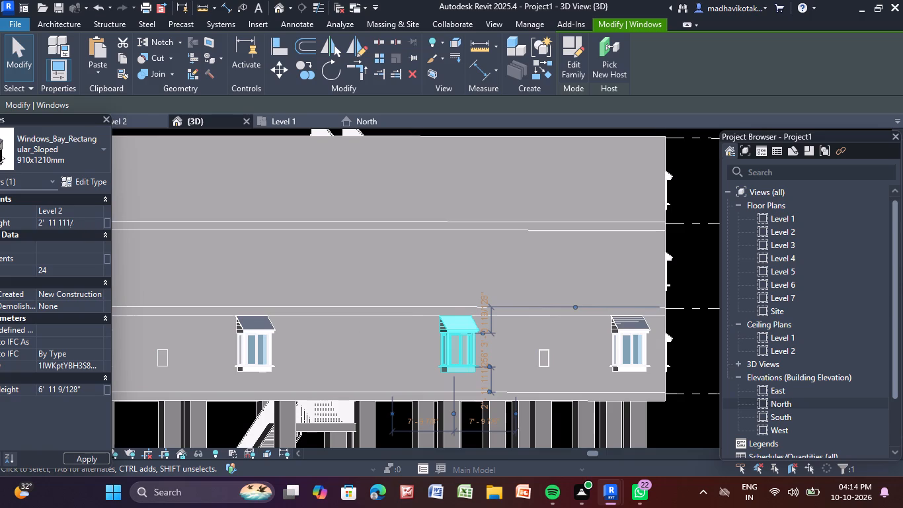
text(3')
key(Return)
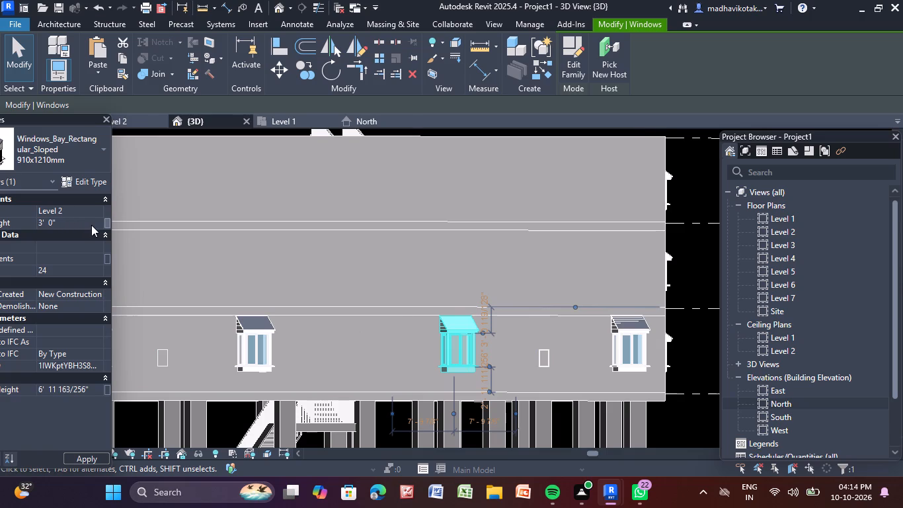
Set the sill height of the third Level 2 bay window from the north wall's west corner to 3'.
scroll(242, 252, down, 1)
middle_drag(471, 271, 579, 272)
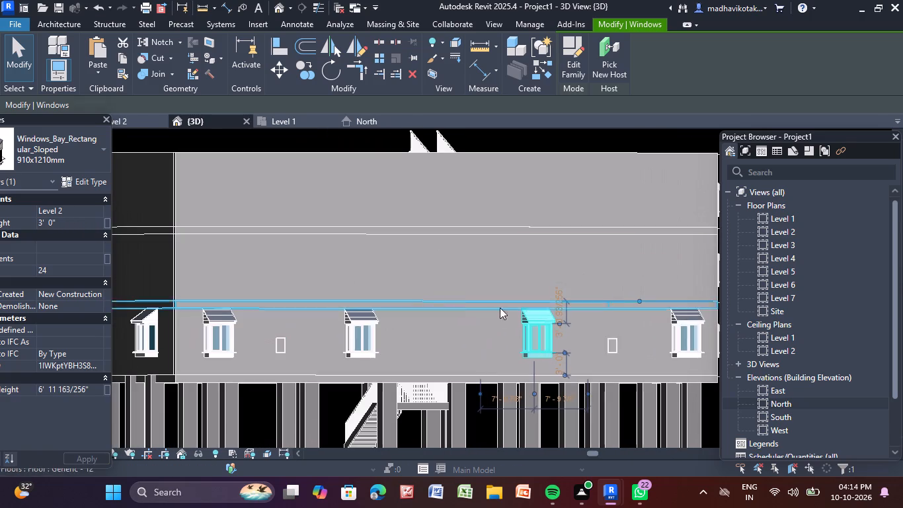
click(366, 316)
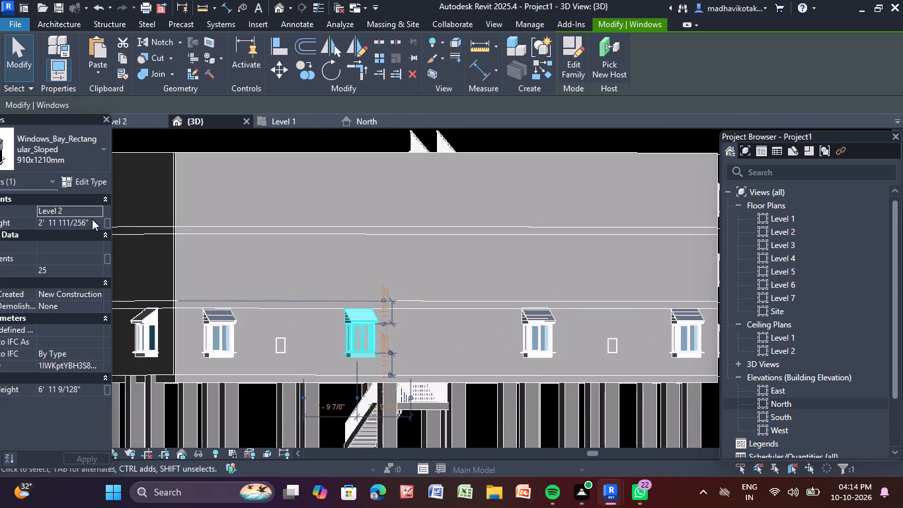
click(94, 219)
key(BackSpace)
key(BackSpace)
key(BackSpace)
key(BackSpace)
key(BackSpace)
key(BackSpace)
key(BackSpace)
key(BackSpace)
key(BackSpace)
key(BackSpace)
key(BackSpace)
key(BackSpace)
key(BackSpace)
key(BackSpace)
key(BackSpace)
key(BackSpace)
key(BackSpace)
key(BackSpace)
key(BackSpace)
key(BackSpace)
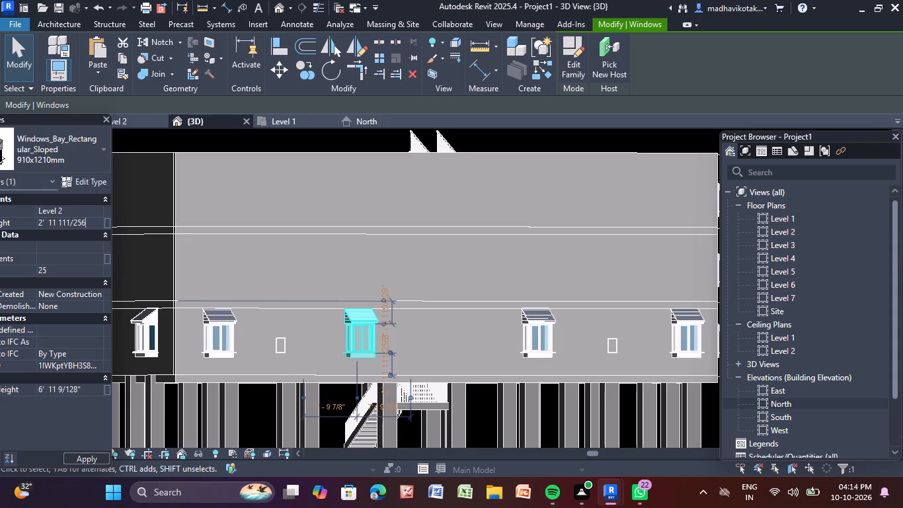
text(3')
key(Return)
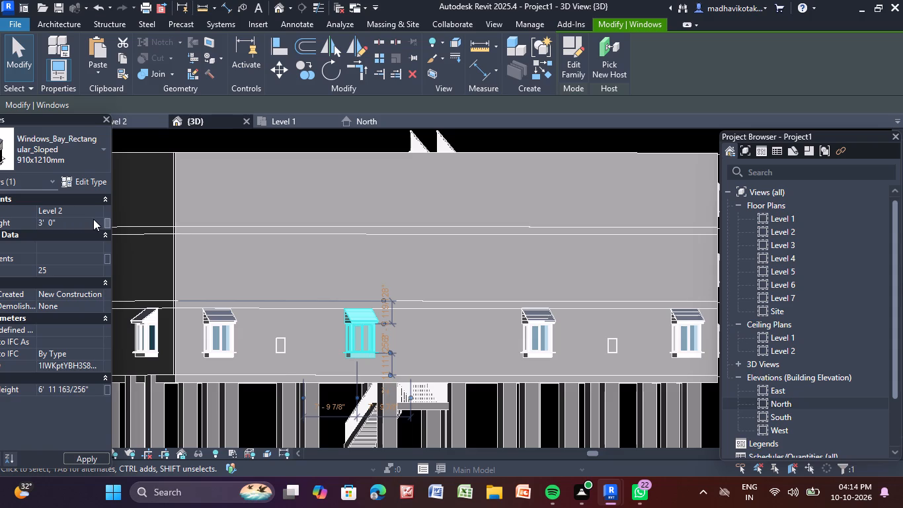
Set the sill height of the Level 2 bay window nearest the north wall's east corner to 3'.
click(230, 323)
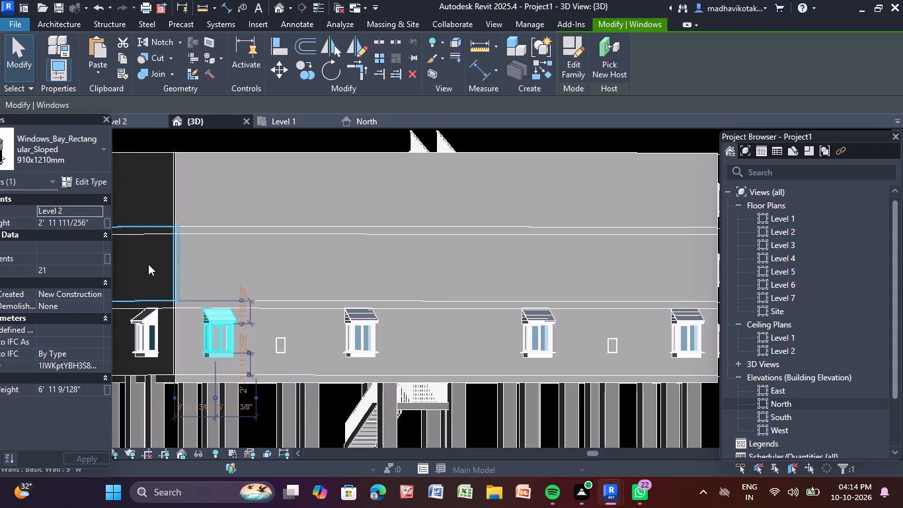
click(93, 222)
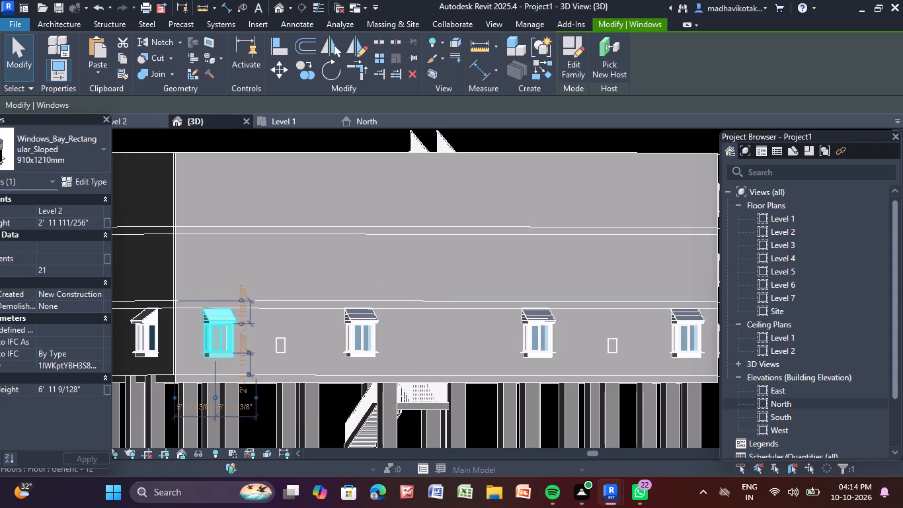
key(BackSpace)
key(BackSpace)
key(BackSpace)
key(BackSpace)
key(BackSpace)
key(BackSpace)
key(BackSpace)
key(BackSpace)
key(BackSpace)
key(BackSpace)
key(BackSpace)
key(BackSpace)
key(BackSpace)
key(BackSpace)
key(BackSpace)
key(BackSpace)
key(BackSpace)
key(BackSpace)
key(BackSpace)
key(BackSpace)
text(3')
key(Return)
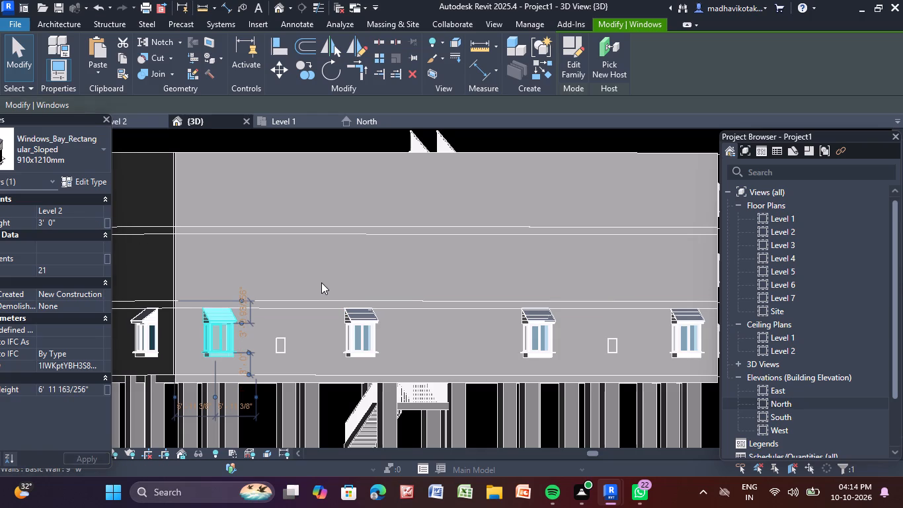
Delete the small 16" x 24" fixed window between the two easternmost bay windows on the Level 2 north wall.
scroll(280, 337, up, 5)
click(280, 341)
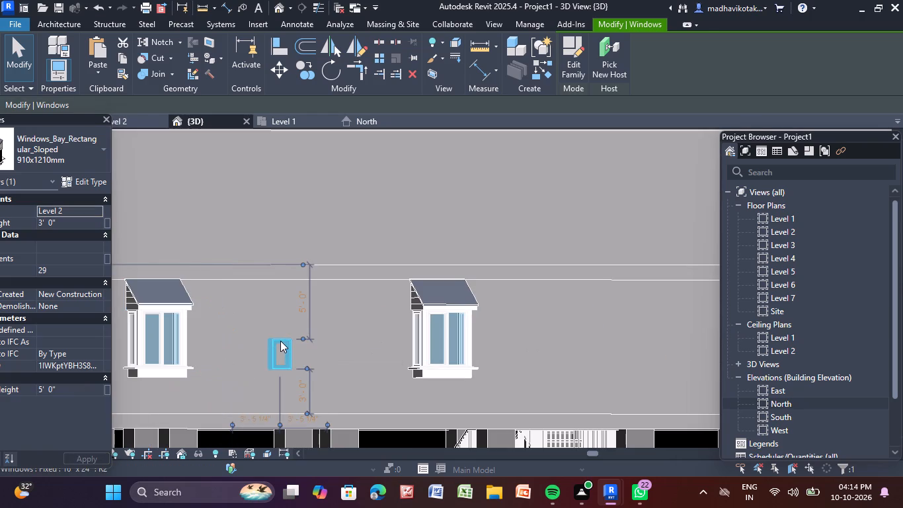
shift+middle_drag(313, 362, 284, 364)
click(292, 358)
key(Delete)
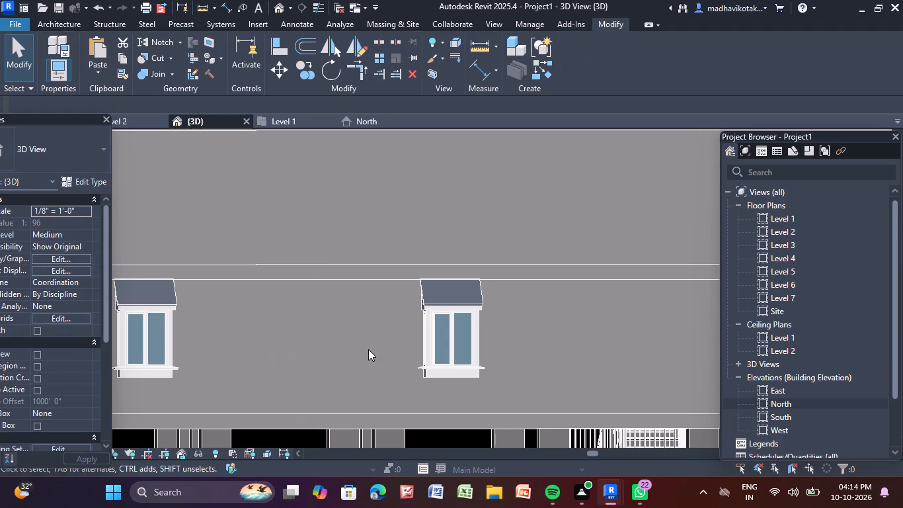
Delete the small fixed window between the two westernmost bay windows on the Level 2 north wall.
shift+middle_drag(368, 350, 331, 349)
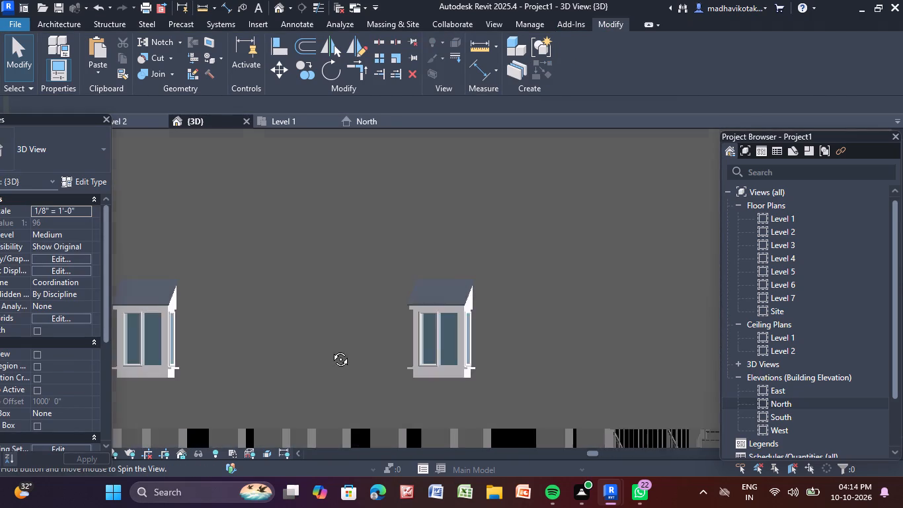
shift+middle_drag(331, 349, 348, 348)
scroll(522, 370, down, 3)
middle_drag(512, 352, 272, 305)
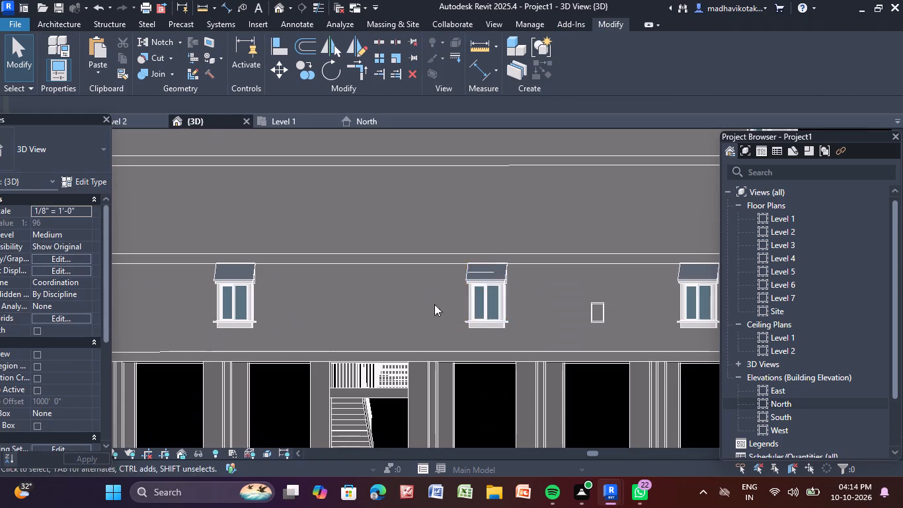
click(604, 306)
key(Delete)
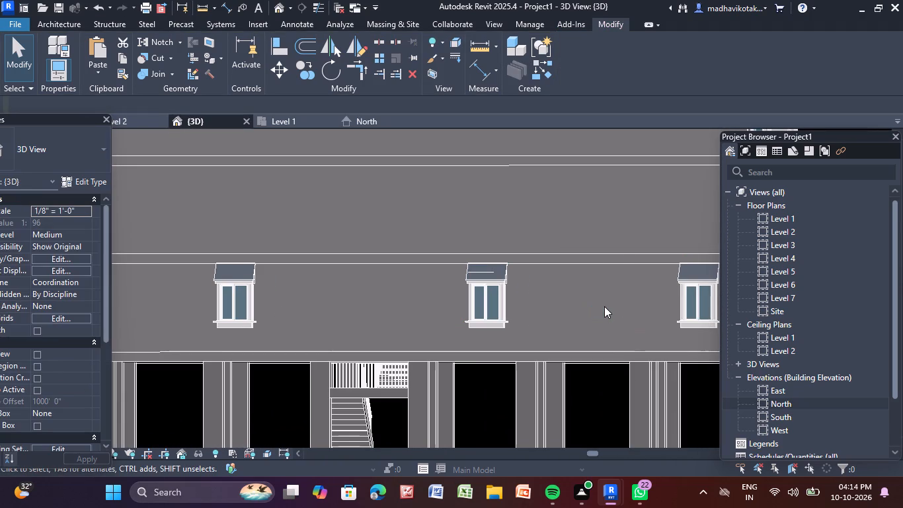
Copy the Level 2 bay window nearest the north wall's east corner onto the two storeys above, the first copy about 8'-6" higher.
scroll(592, 295, down, 7)
middle_drag(592, 295, 586, 327)
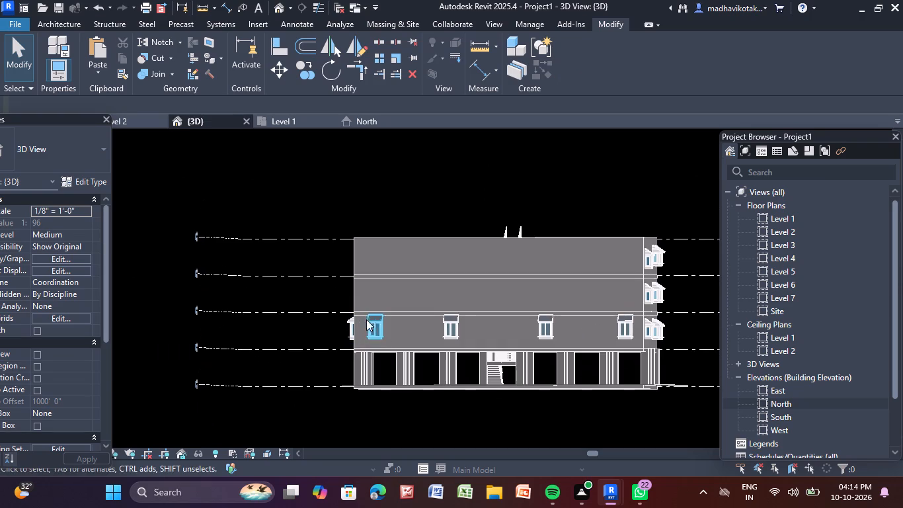
click(371, 316)
scroll(387, 268, up, 3)
middle_drag(385, 266, 305, 195)
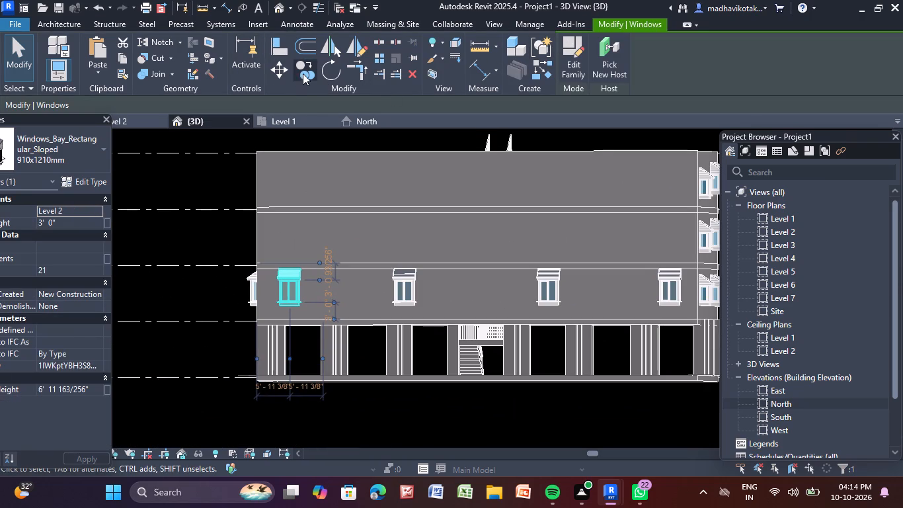
click(303, 73)
click(284, 286)
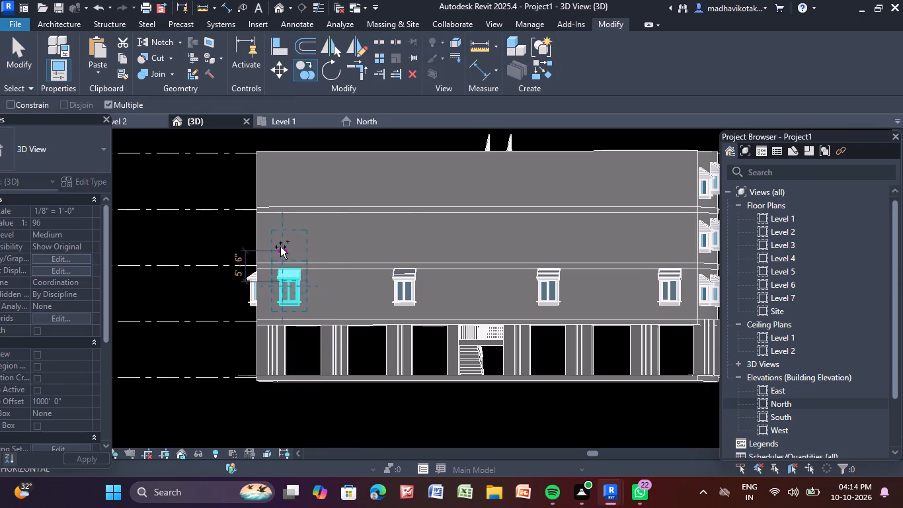
click(285, 233)
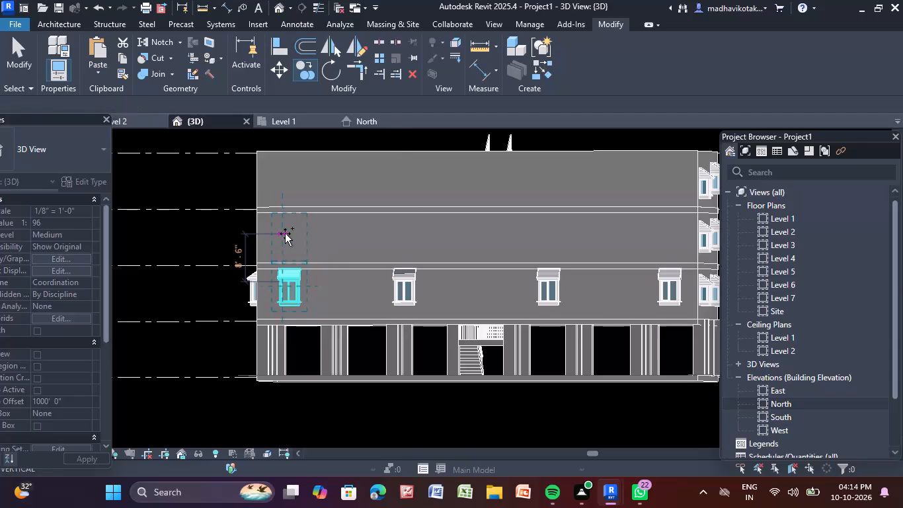
click(292, 178)
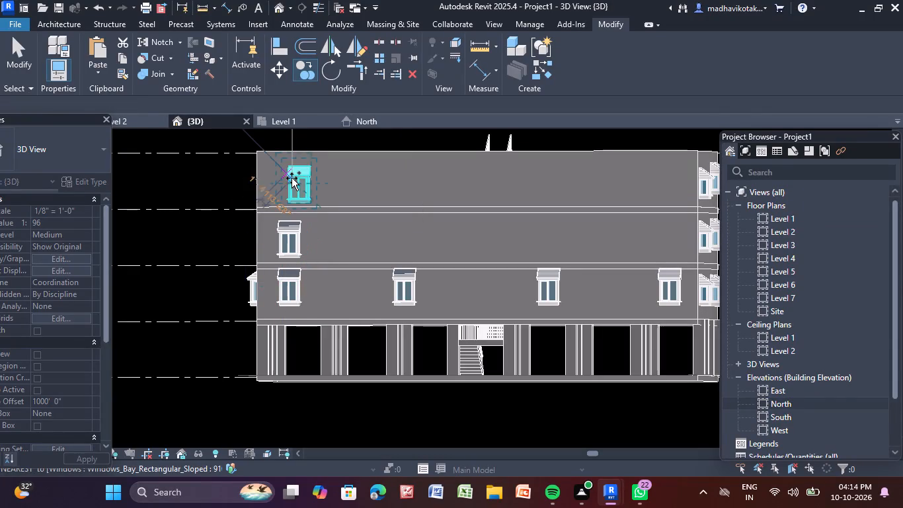
key(Escape)
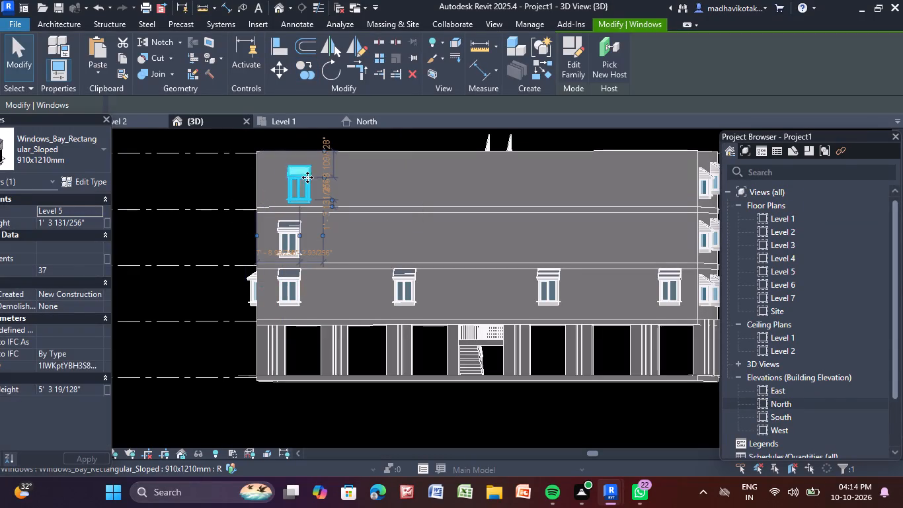
key(Escape)
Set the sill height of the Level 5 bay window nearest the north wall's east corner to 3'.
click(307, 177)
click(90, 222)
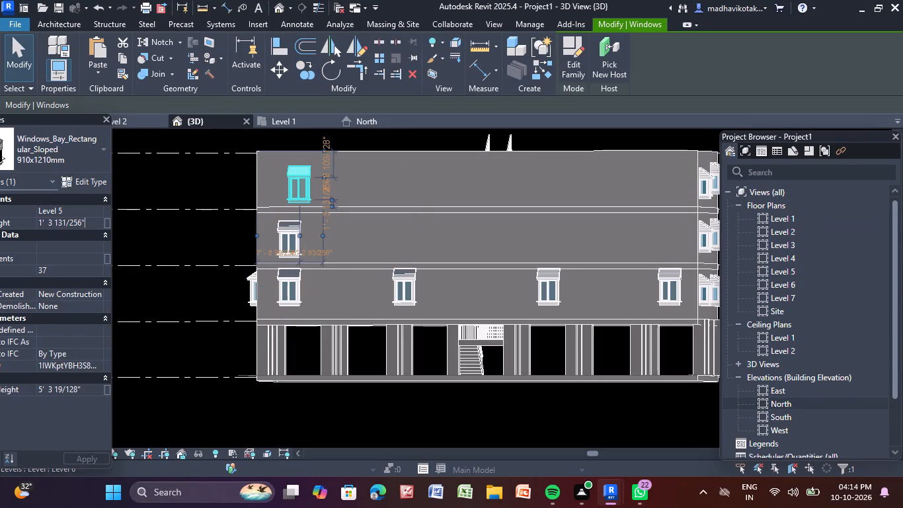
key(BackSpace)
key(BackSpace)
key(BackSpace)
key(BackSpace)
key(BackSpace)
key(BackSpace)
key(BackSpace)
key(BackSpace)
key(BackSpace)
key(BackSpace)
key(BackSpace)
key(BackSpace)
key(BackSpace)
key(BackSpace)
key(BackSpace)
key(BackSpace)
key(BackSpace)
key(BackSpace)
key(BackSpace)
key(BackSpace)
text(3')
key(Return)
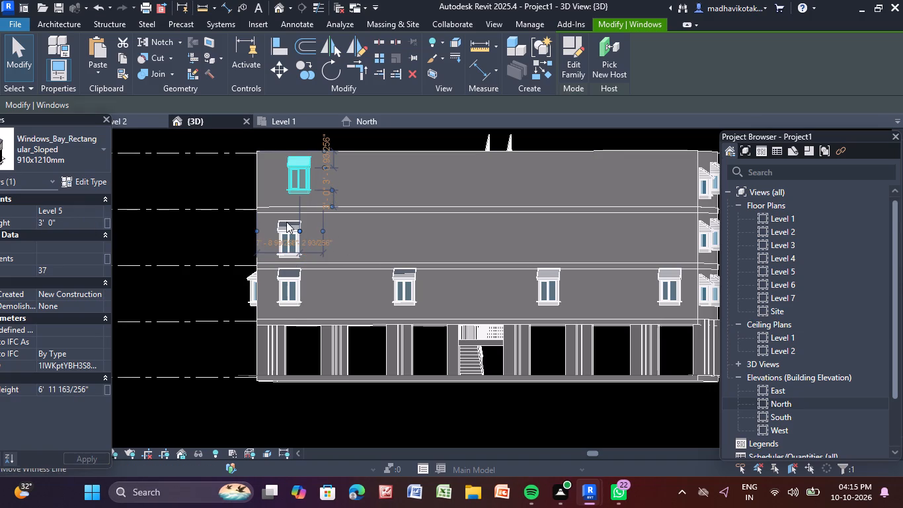
Delete the misaligned Level 5 bay window copy near the north wall's east corner.
key(Delete)
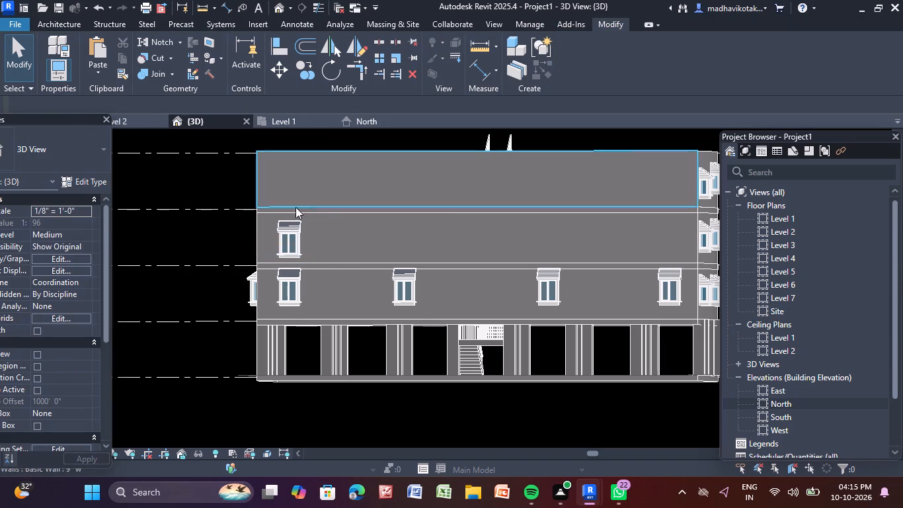
Copy the Level 3 bay window nearest the north wall's east corner straight up onto Level 5.
click(290, 232)
click(304, 65)
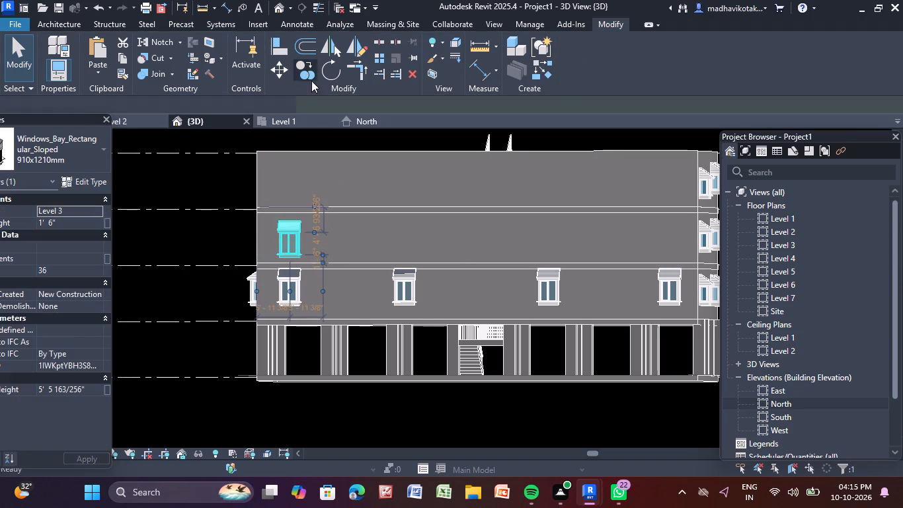
click(287, 243)
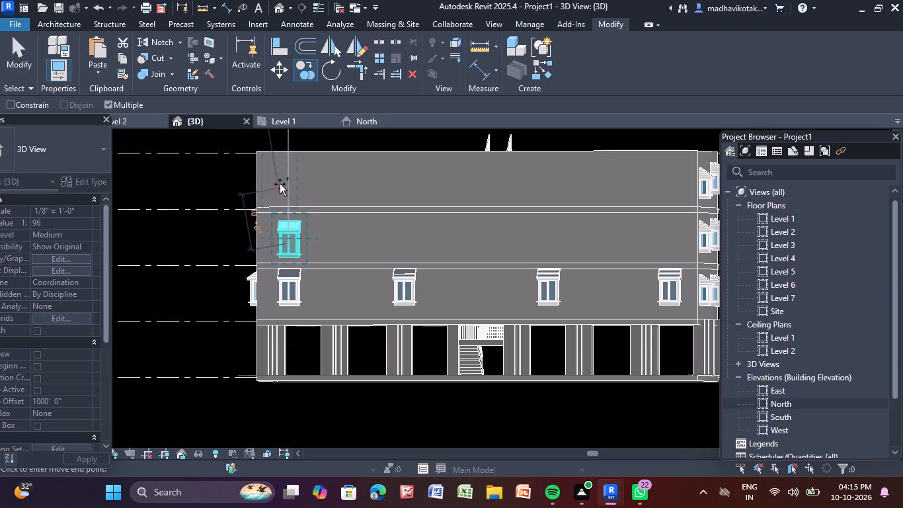
click(285, 179)
key(Escape)
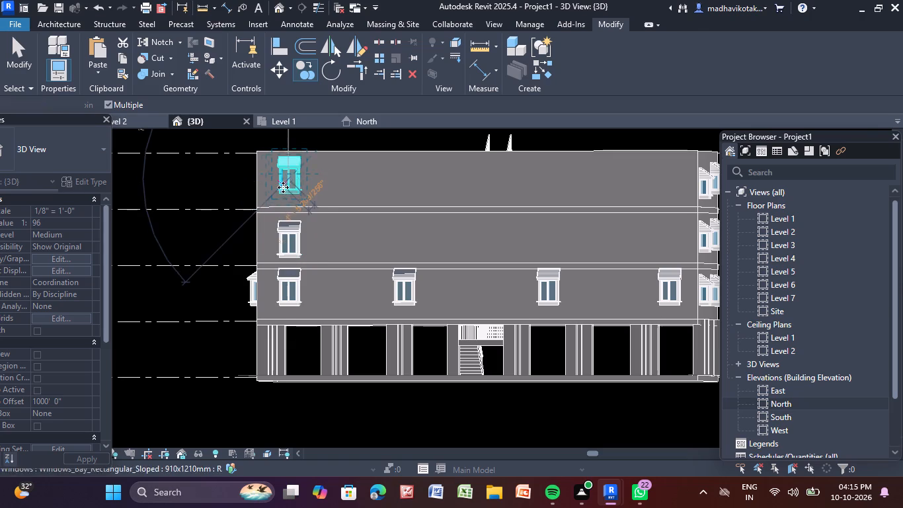
key(Escape)
click(297, 178)
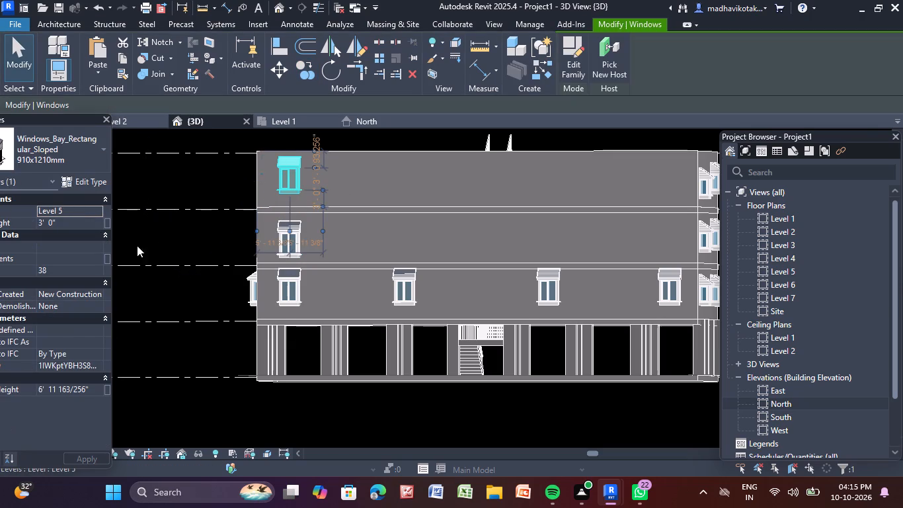
key(Escape)
Set the sill height of the Level 3 bay window nearest the north wall's east corner to 3'.
click(286, 235)
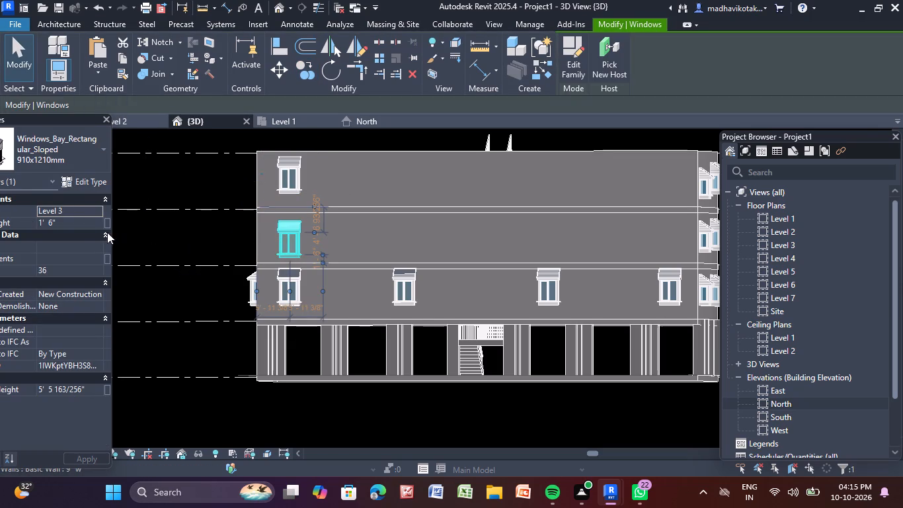
click(92, 225)
key(BackSpace)
key(BackSpace)
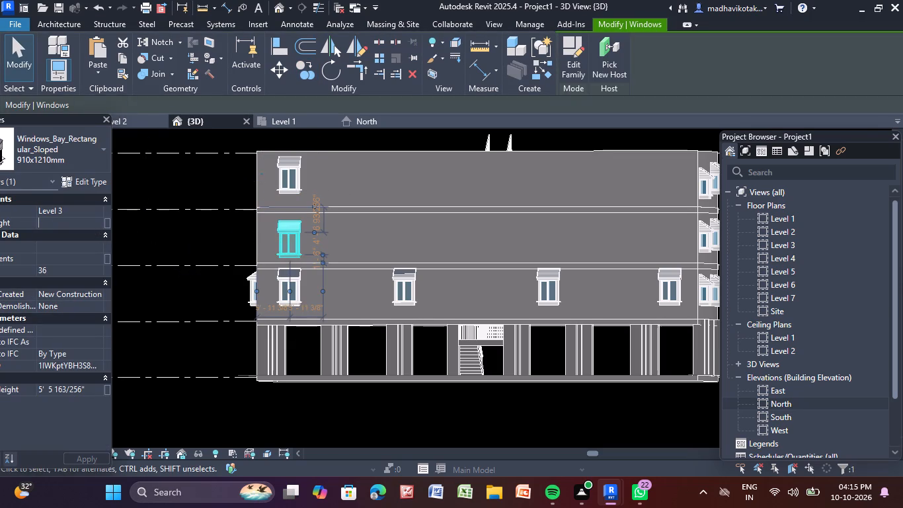
text(3')
key(Return)
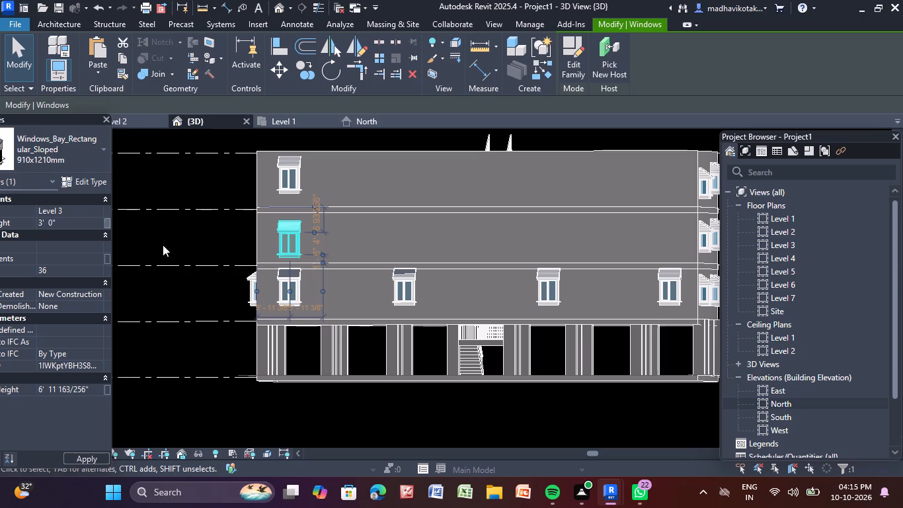
click(288, 279)
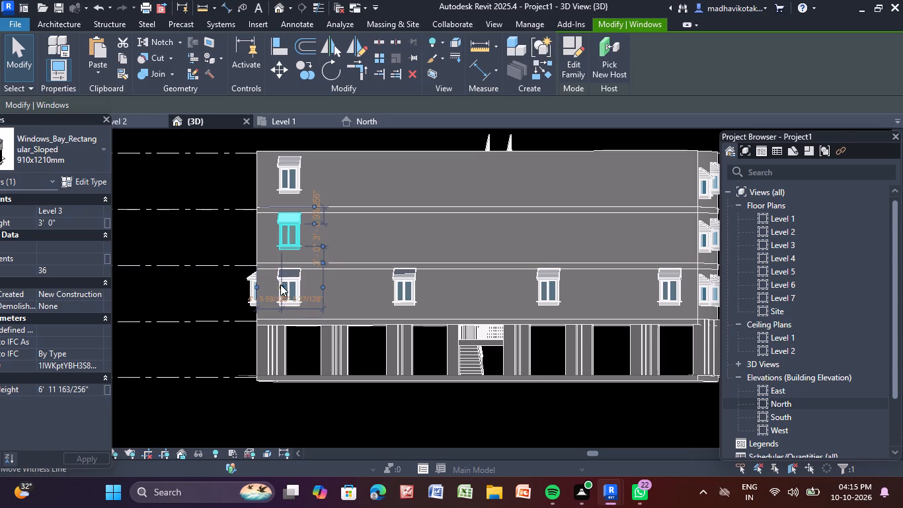
key(Escape)
click(286, 280)
key(Escape)
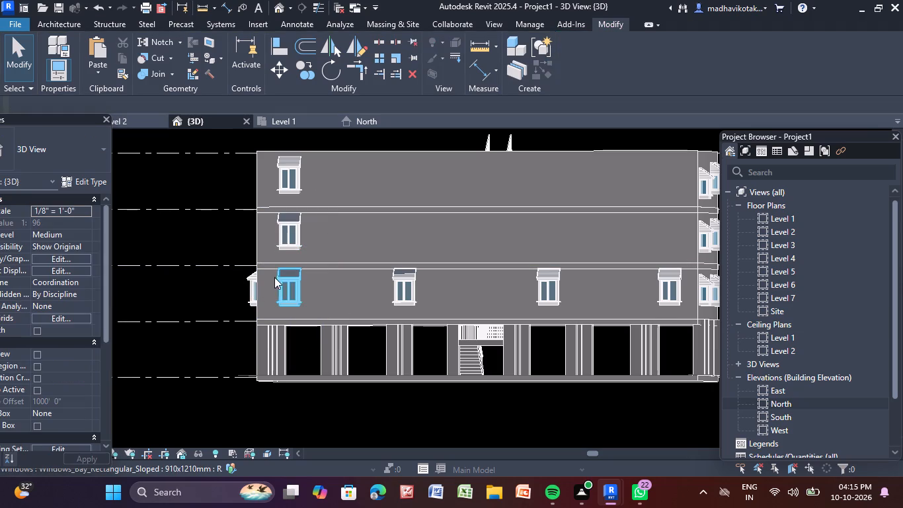
Copy the second Level 2 bay window from the north wall's east corner onto the two storeys above, about 9' up and another 10'.
shift+middle_drag(188, 376, 191, 364)
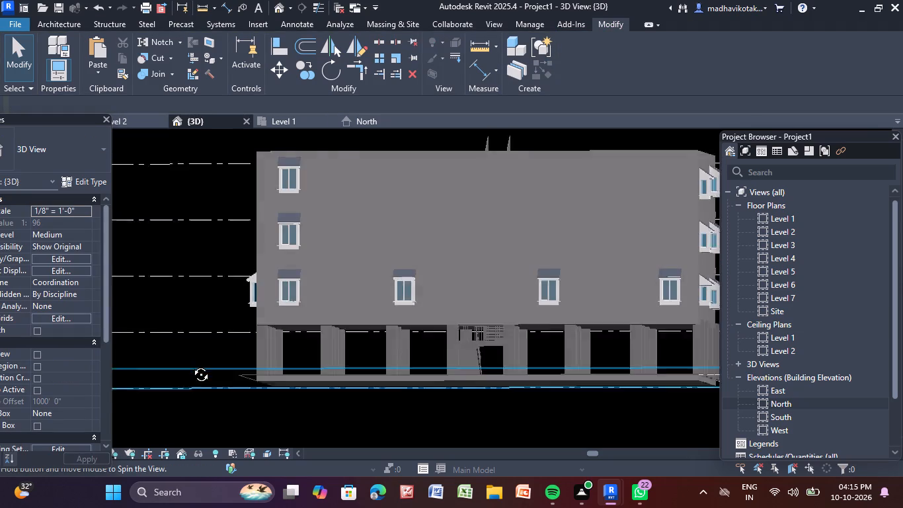
shift+middle_drag(191, 364, 196, 387)
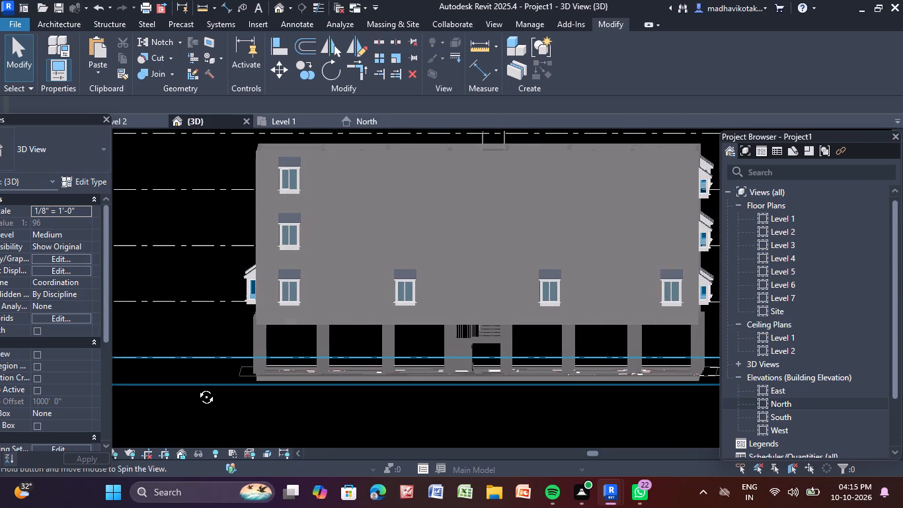
shift+middle_drag(196, 387, 196, 388)
click(401, 276)
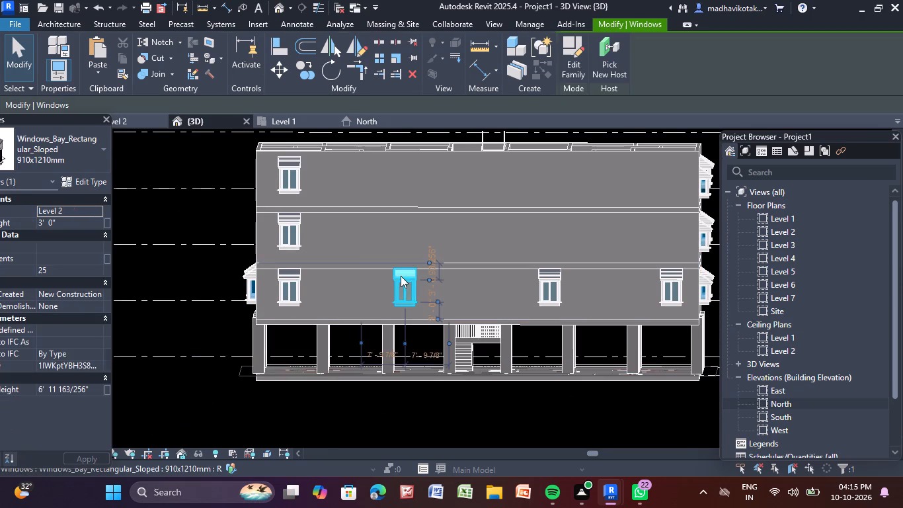
click(307, 71)
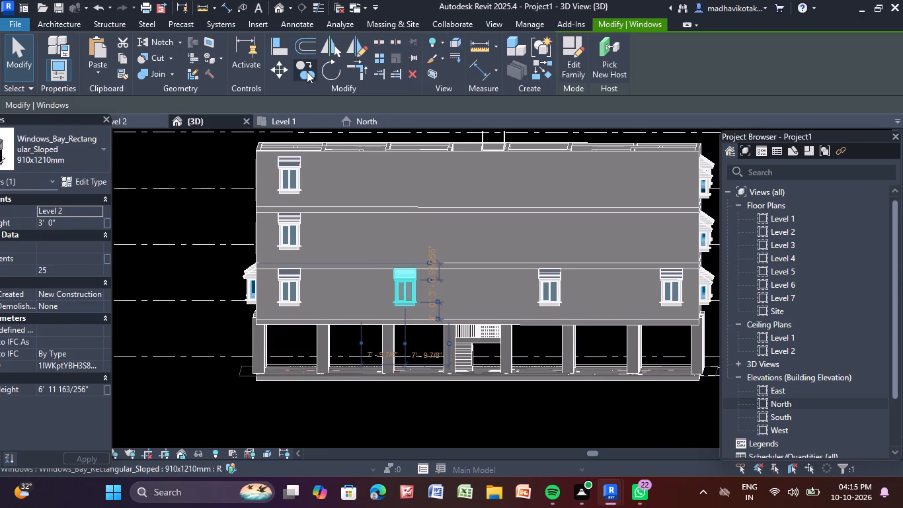
click(403, 293)
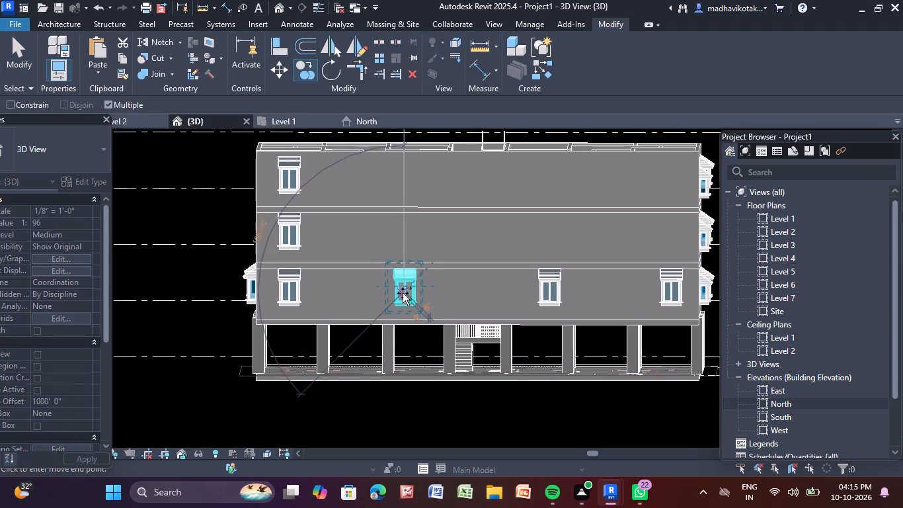
click(403, 241)
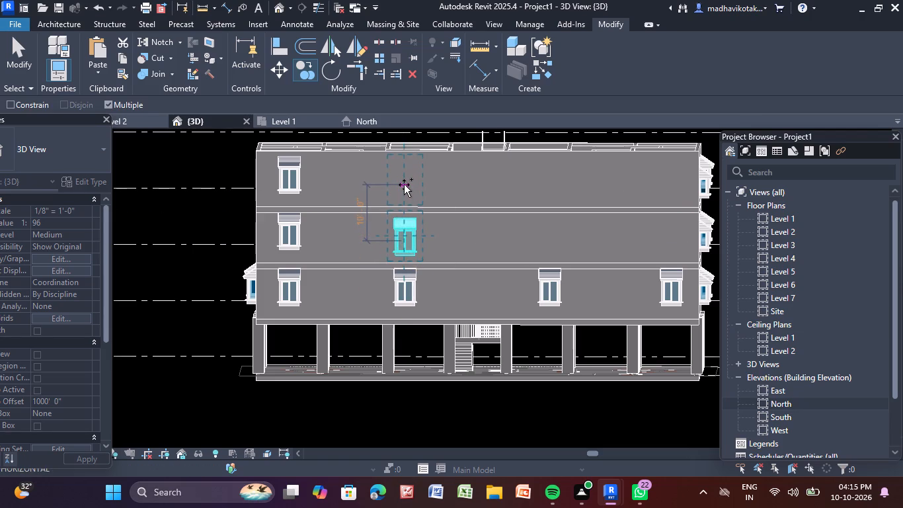
click(403, 186)
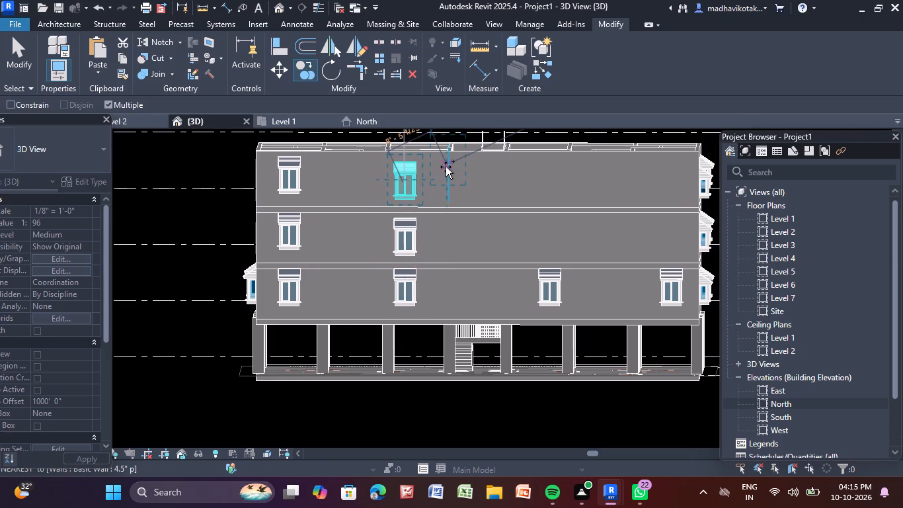
key(Escape)
key(Escape)
Set the sill height of the second Level 5 bay window from the north wall's east corner to 3'.
click(414, 183)
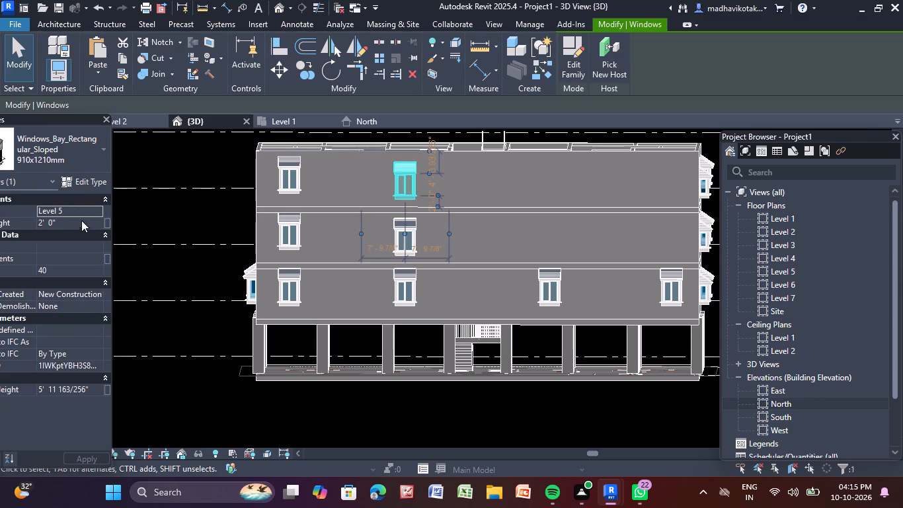
click(83, 226)
key(BackSpace)
key(BackSpace)
key(BackSpace)
key(BackSpace)
text(3')
key(Return)
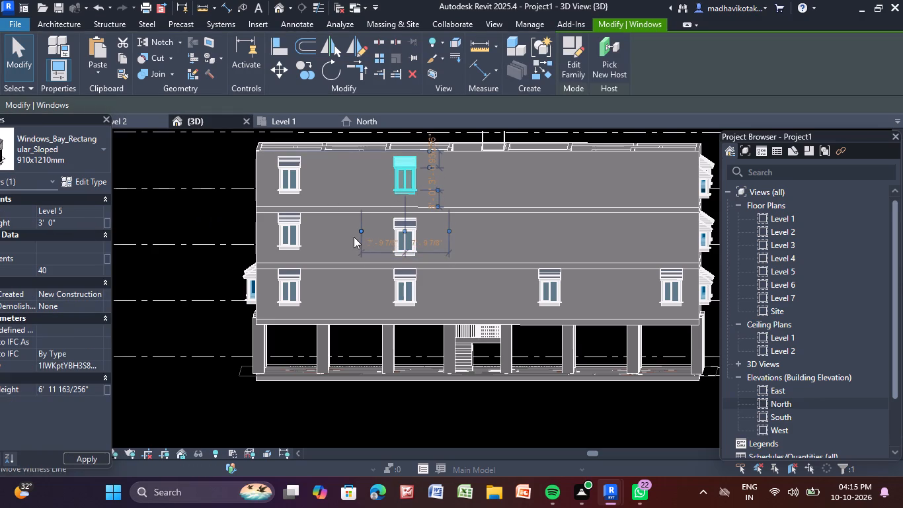
Set the sill height of the second Level 3 bay window from the north wall's east corner to 3'.
click(411, 220)
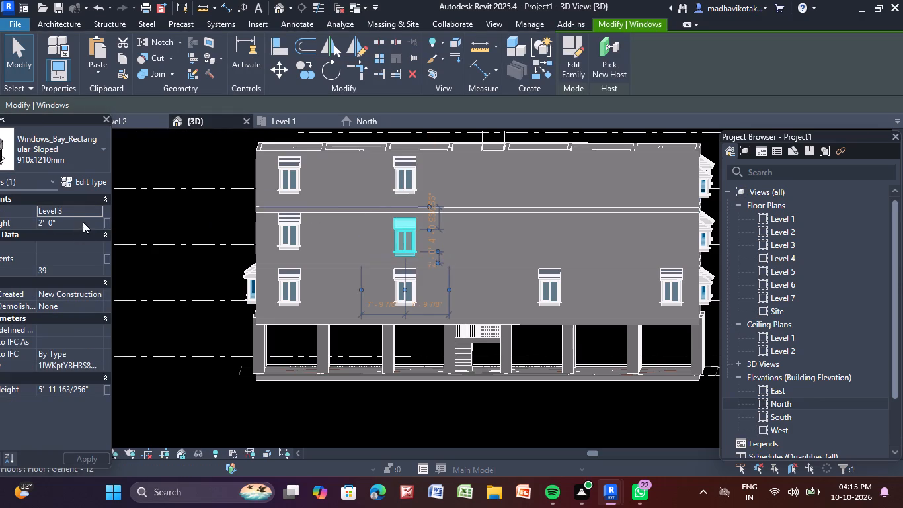
click(83, 222)
key(BackSpace)
key(BackSpace)
key(BackSpace)
key(BackSpace)
text(3')
key(Return)
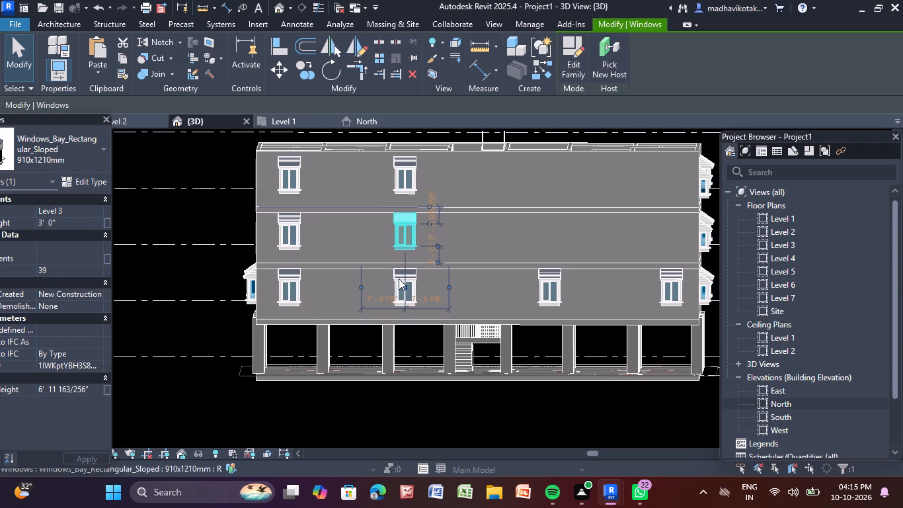
click(399, 278)
key(Escape)
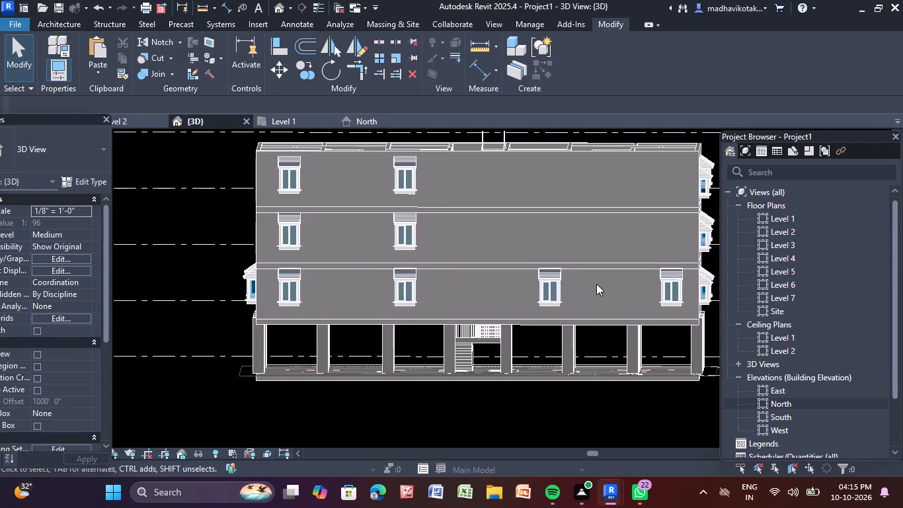
Copy the third Level 2 bay window from the north wall's east corner vertically onto the two storeys above.
click(551, 287)
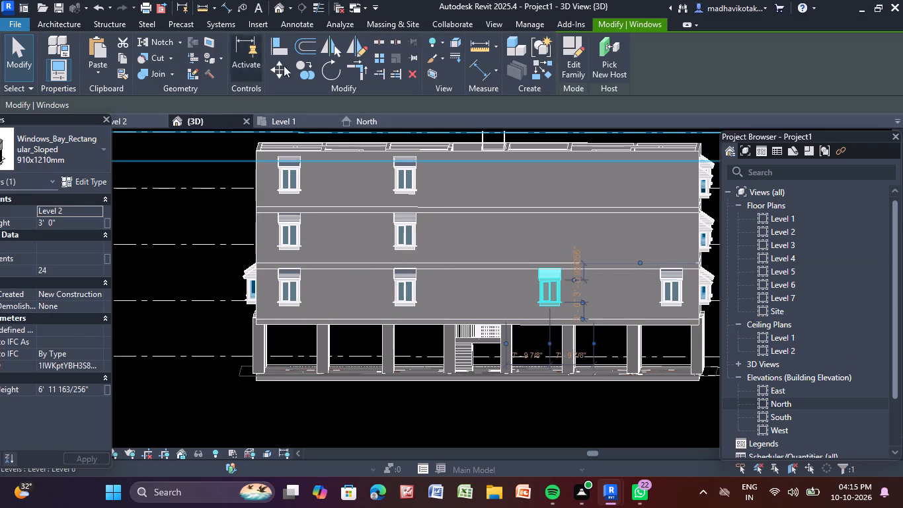
click(307, 73)
click(548, 277)
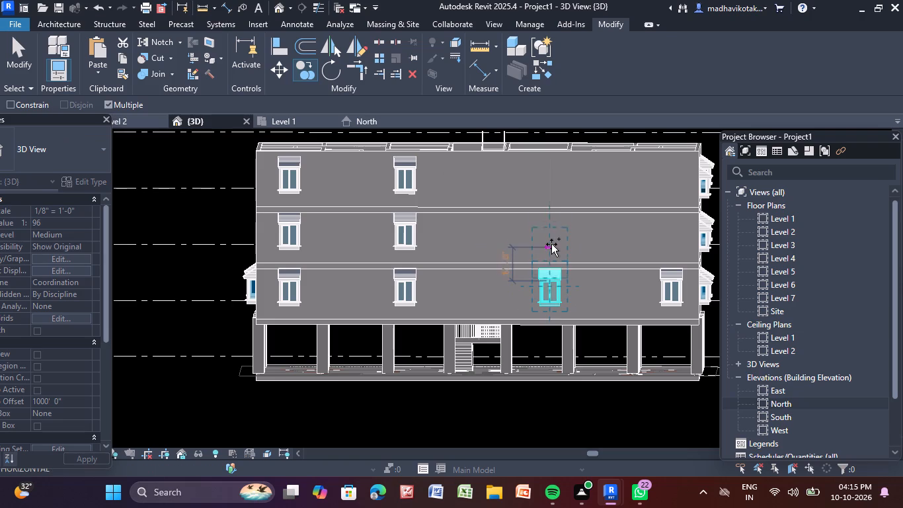
click(547, 226)
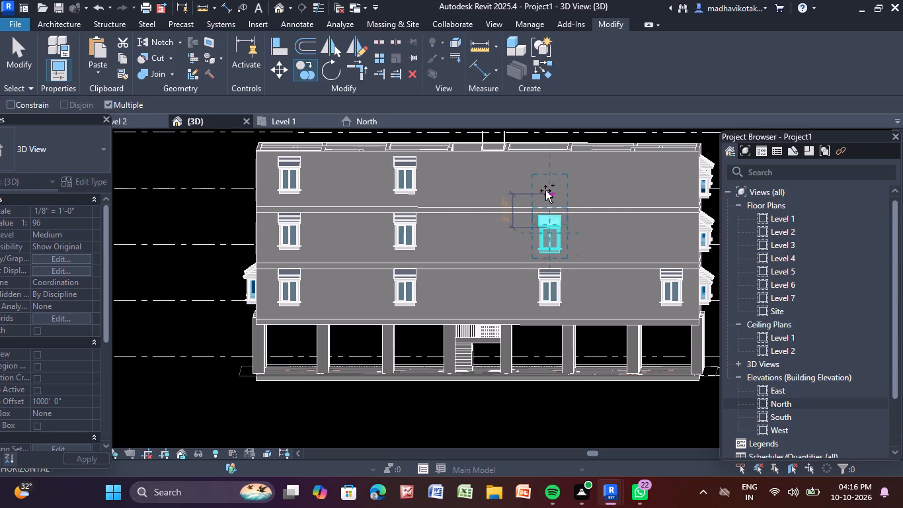
click(547, 173)
key(Escape)
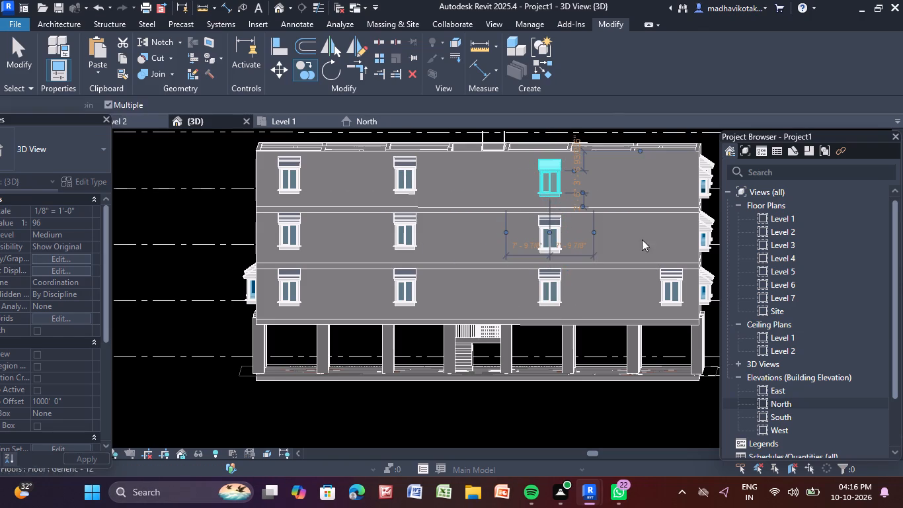
Copy the Level 2 bay window nearest the north wall's west corner onto the two storeys above.
click(677, 279)
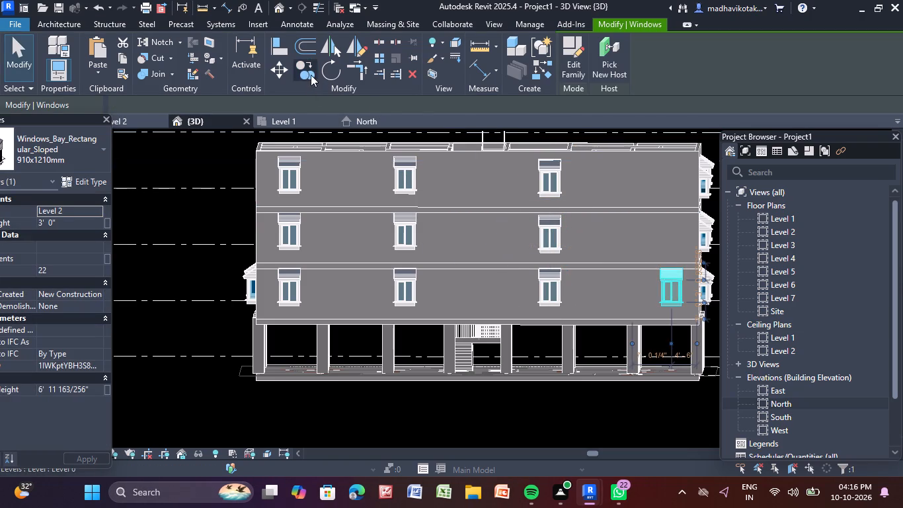
click(311, 75)
click(671, 294)
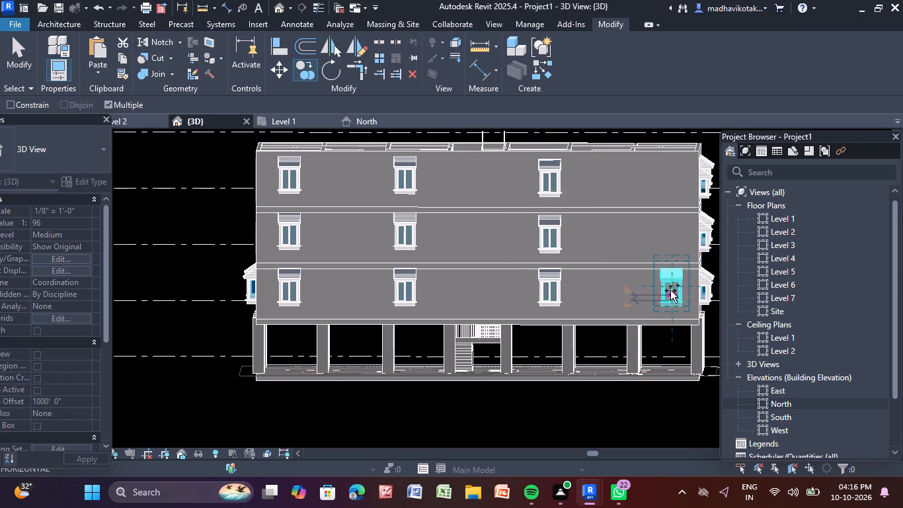
click(670, 253)
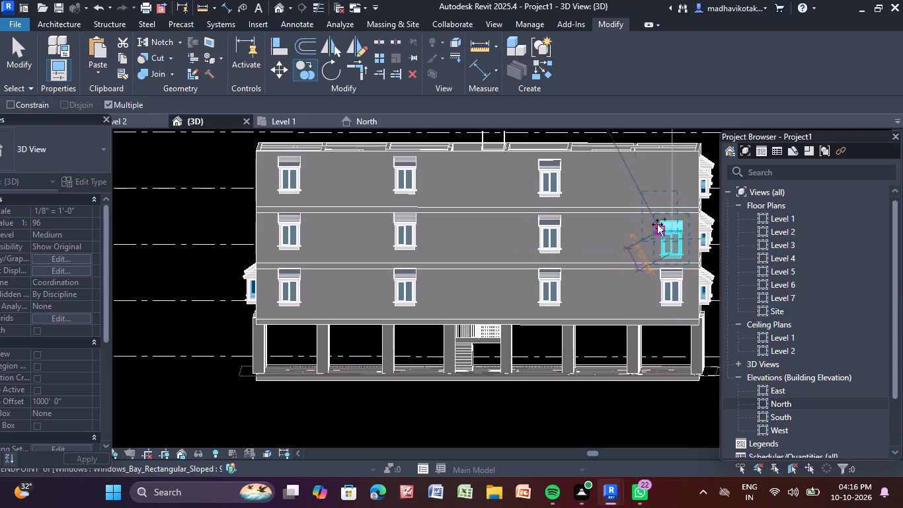
click(668, 188)
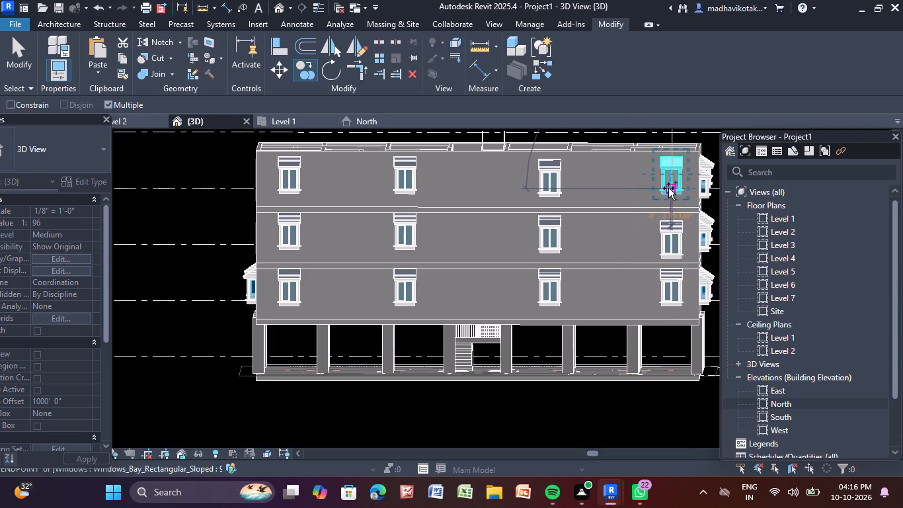
key(Escape)
key(Escape)
Set the sill height of the third Level 5 bay window from the north wall's east corner to 3'.
click(561, 178)
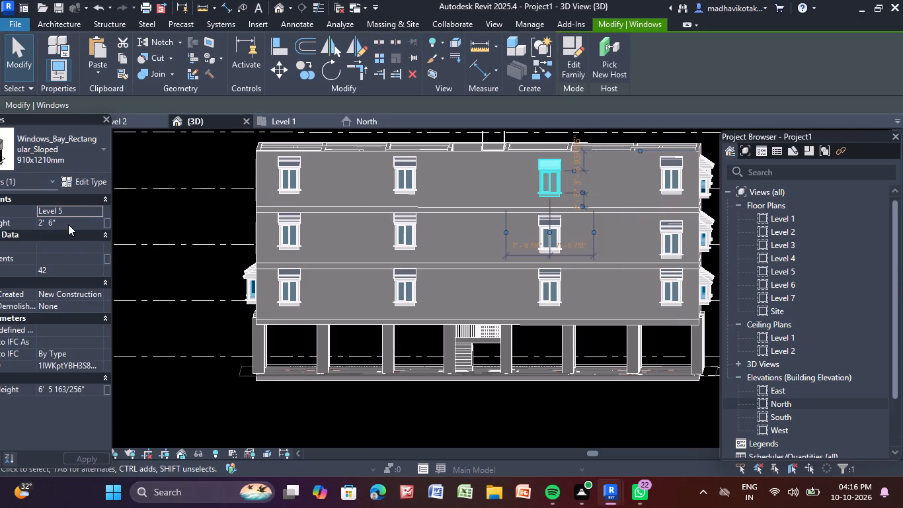
click(69, 225)
key(BackSpace)
text(3')
key(Return)
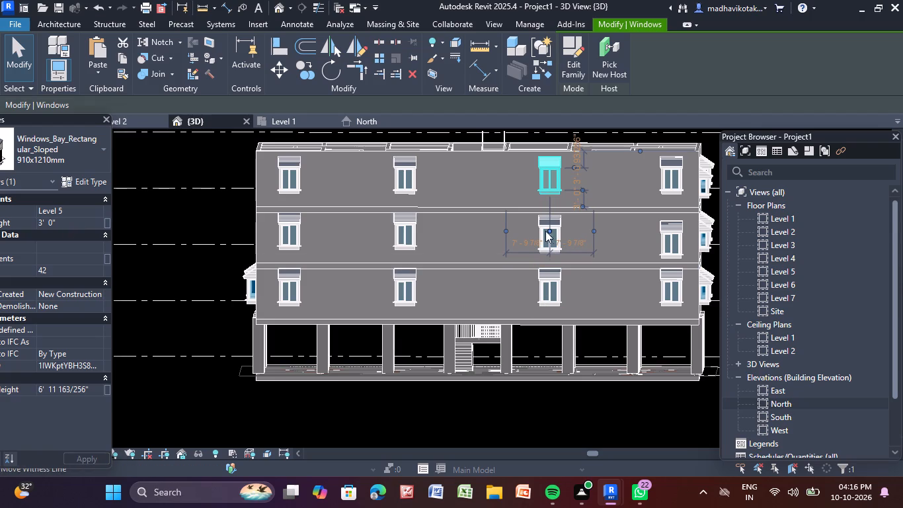
click(541, 227)
key(Escape)
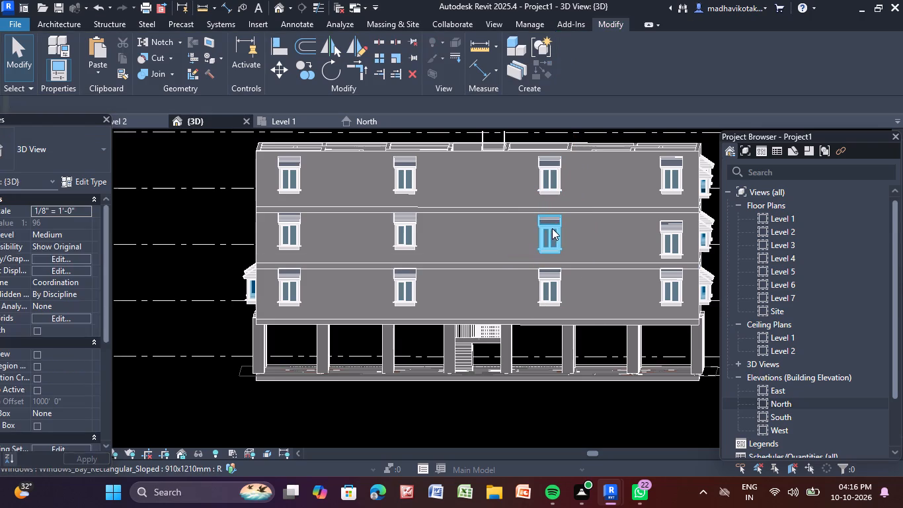
Set the sill height of the third Level 3 bay window from the north wall's east corner to 3'.
click(552, 228)
click(73, 222)
key(BackSpace)
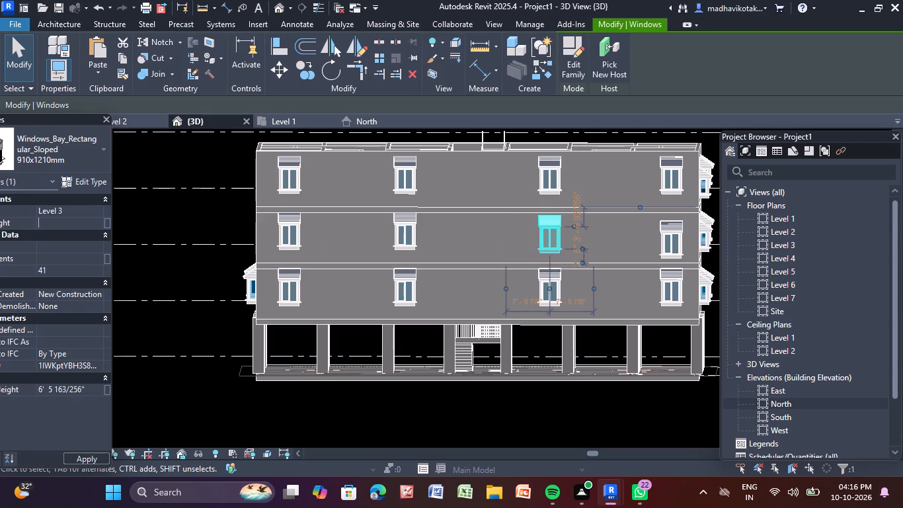
text(3')
key(Return)
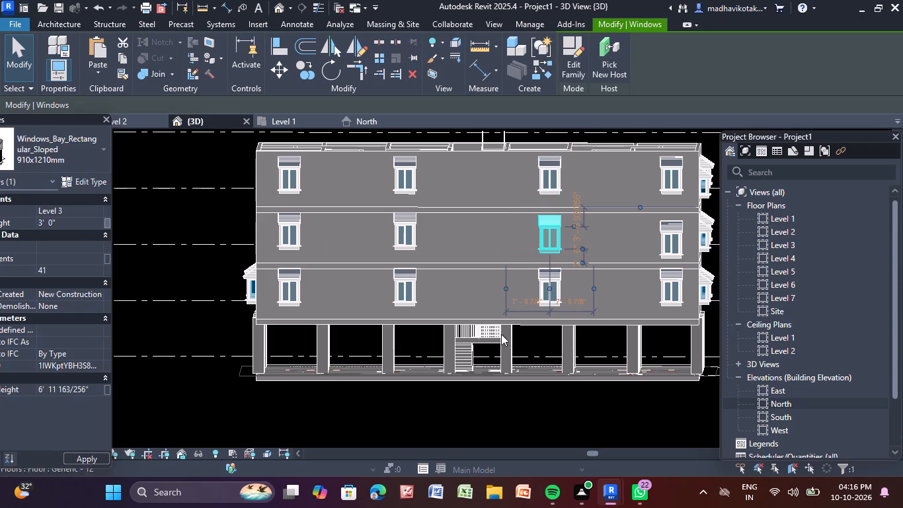
click(546, 274)
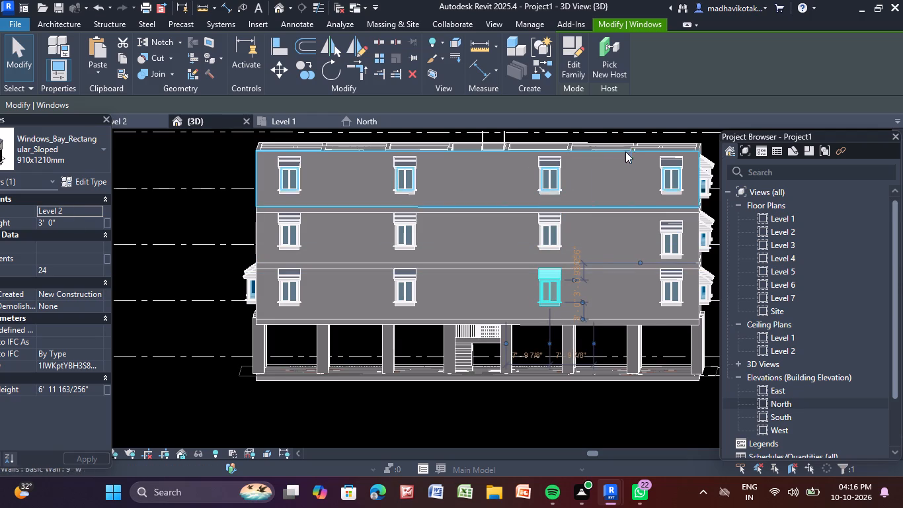
Set the sill height of the Level 3 bay window nearest the north wall's west corner to 3'.
click(675, 169)
key(Escape)
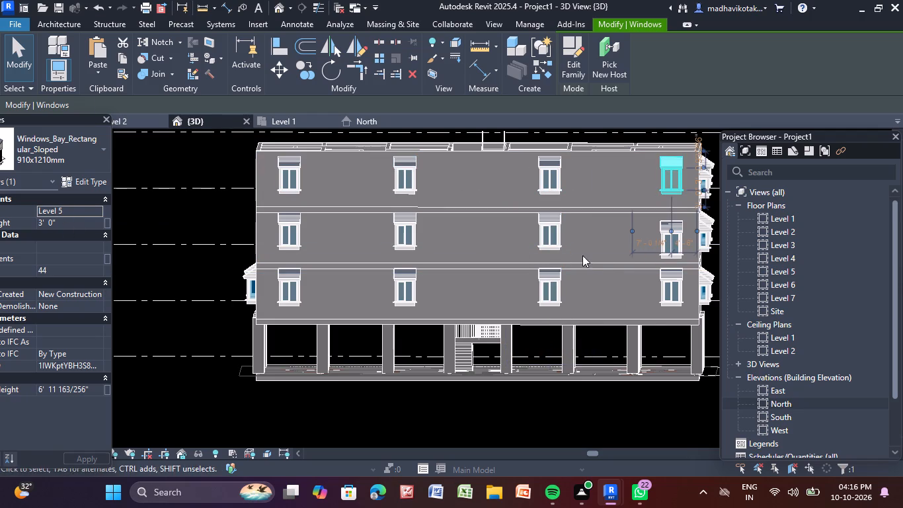
click(682, 235)
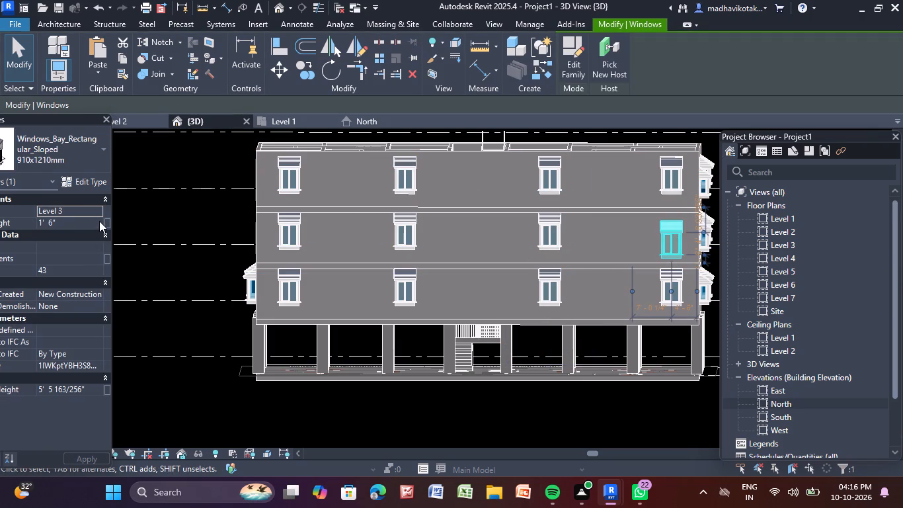
click(96, 221)
key(BackSpace)
key(BackSpace)
key(BackSpace)
key(BackSpace)
key(BackSpace)
key(BackSpace)
key(BackSpace)
key(BackSpace)
key(BackSpace)
key(BackSpace)
key(BackSpace)
key(BackSpace)
key(BackSpace)
key(BackSpace)
key(BackSpace)
key(BackSpace)
key(BackSpace)
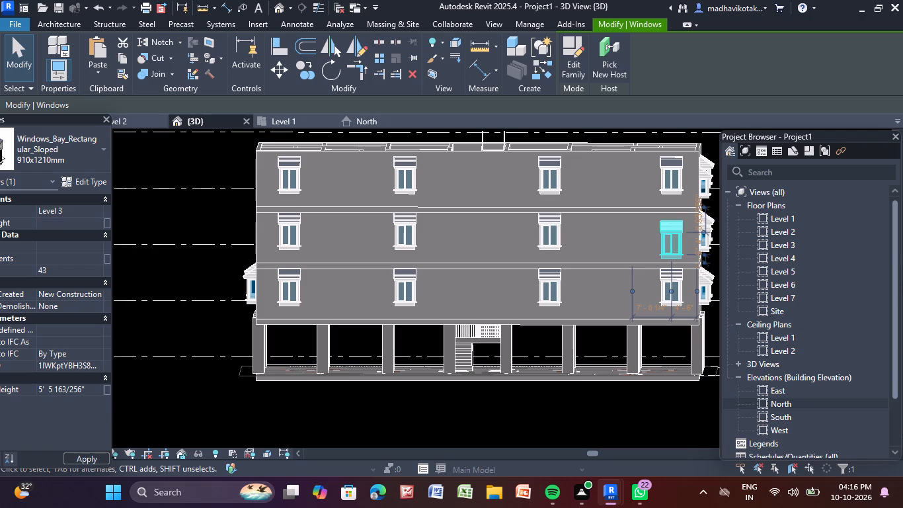
text(3')
key(Return)
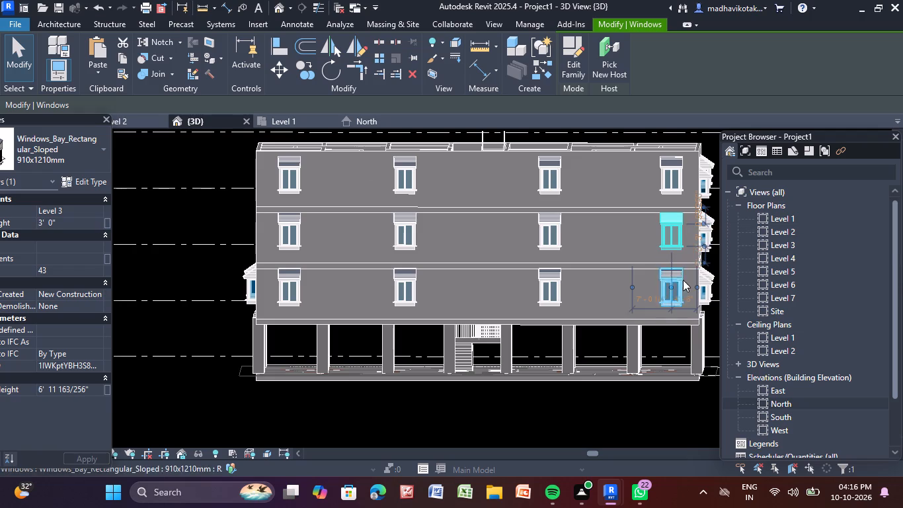
click(680, 278)
key(Escape)
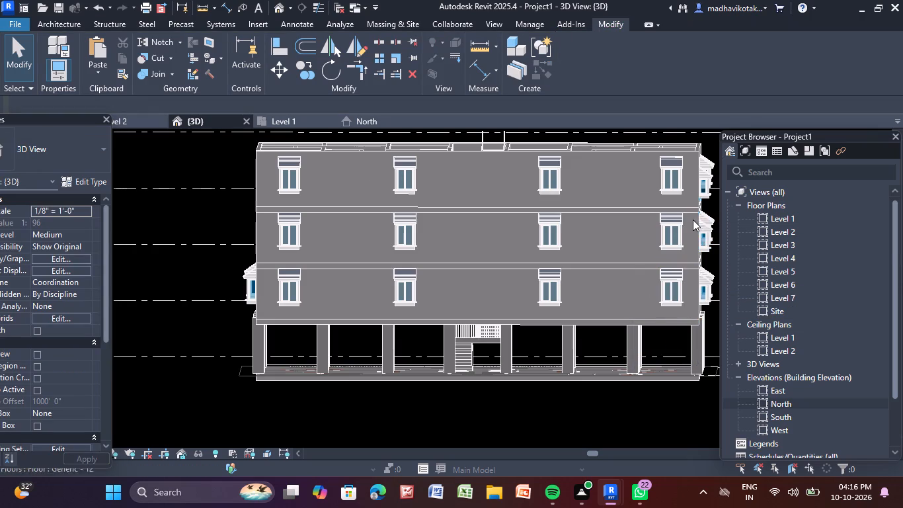
Copy the Level 2 bay window nearest the south wall's west corner vertically onto the two storeys above.
shift+middle_drag(692, 233, 531, 269)
shift+middle_drag(593, 250, 496, 260)
scroll(521, 250, down, 2)
middle_drag(625, 261, 536, 298)
scroll(537, 290, down, 1)
middle_drag(537, 290, 614, 273)
shift+middle_drag(595, 288, 623, 278)
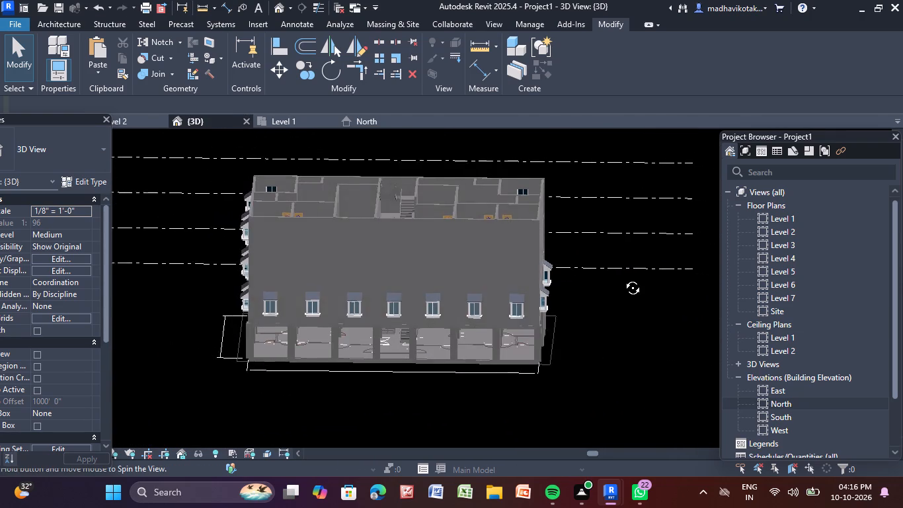
shift+middle_drag(623, 278, 621, 273)
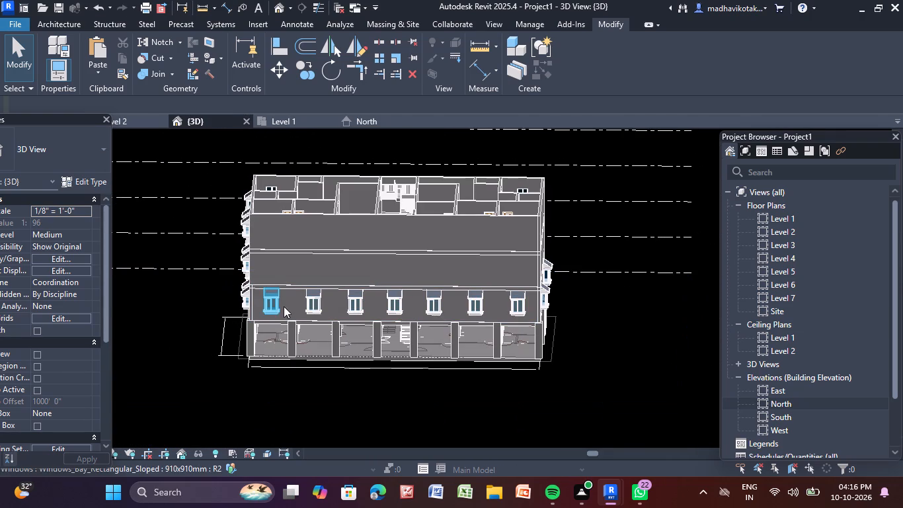
click(276, 305)
click(307, 72)
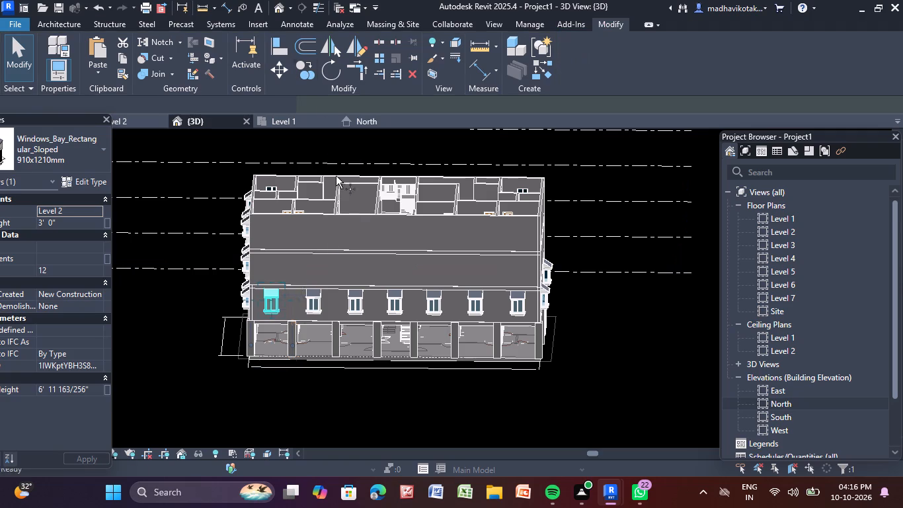
click(266, 305)
scroll(270, 266, up, 4)
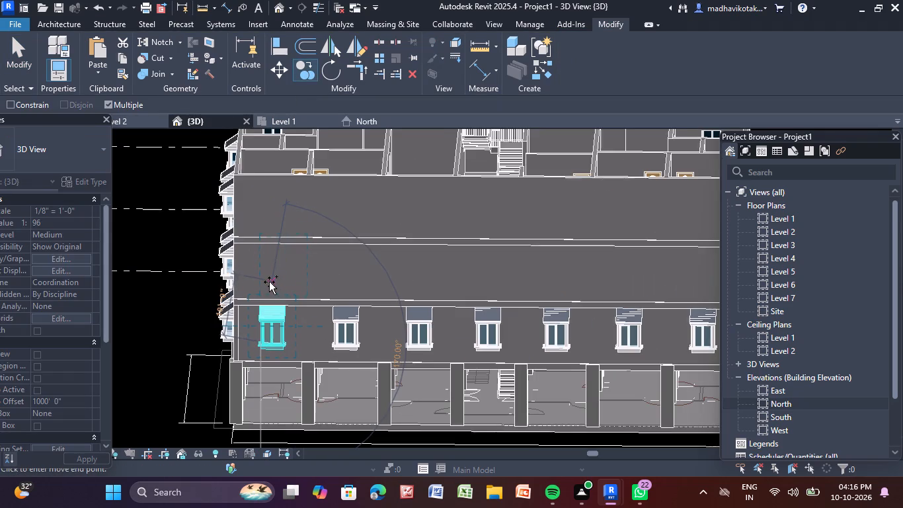
click(263, 282)
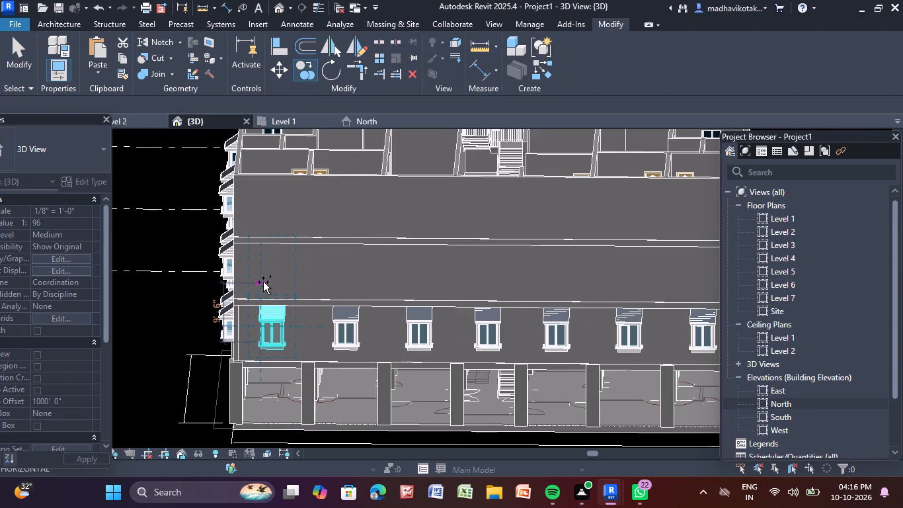
scroll(262, 226, up, 1)
click(262, 224)
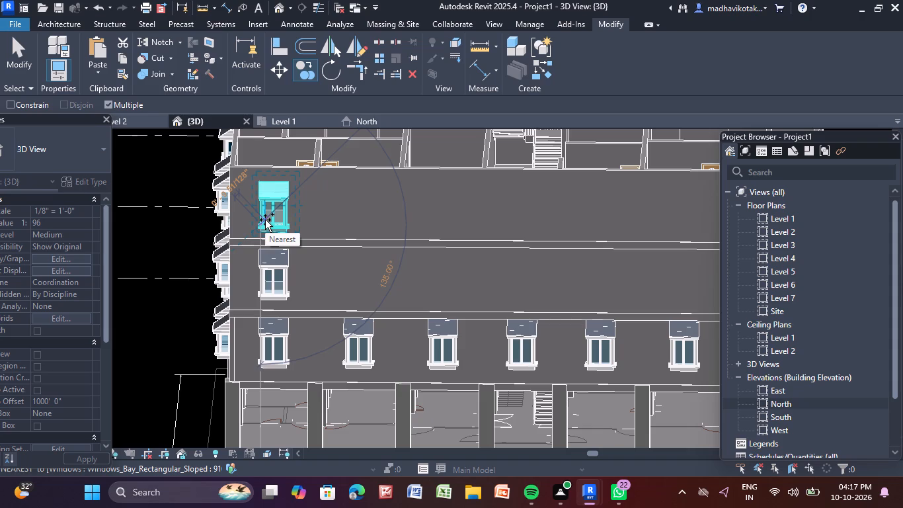
key(Escape)
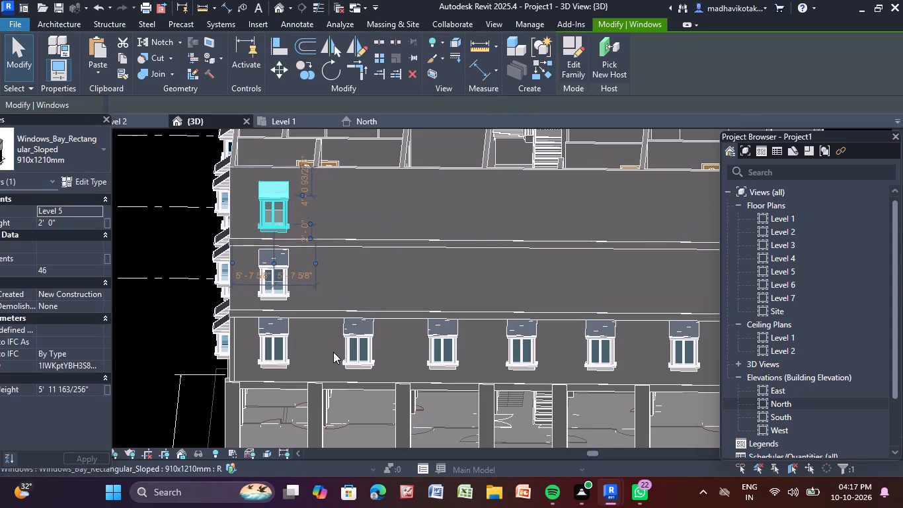
key(Escape)
Copy the second Level 2 bay window from the south wall's west corner up about 9', and a second time about 10' higher.
click(358, 333)
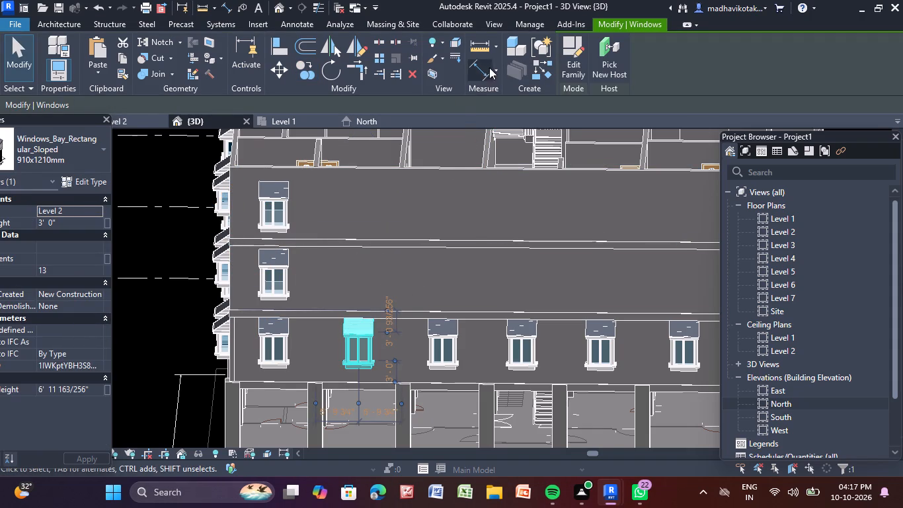
click(304, 73)
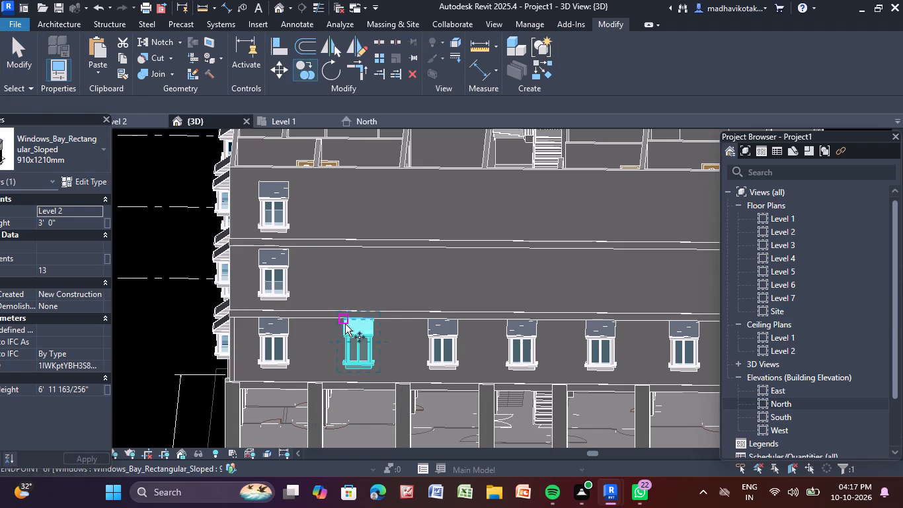
click(354, 351)
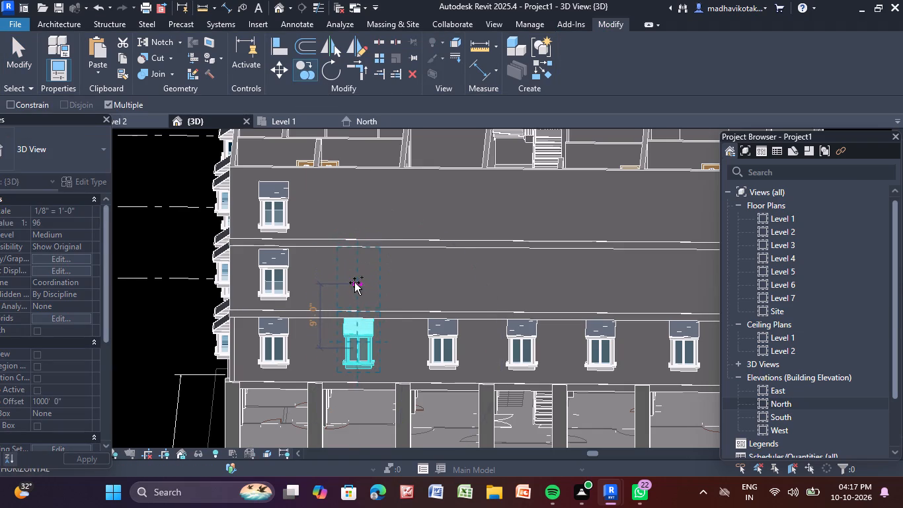
click(354, 285)
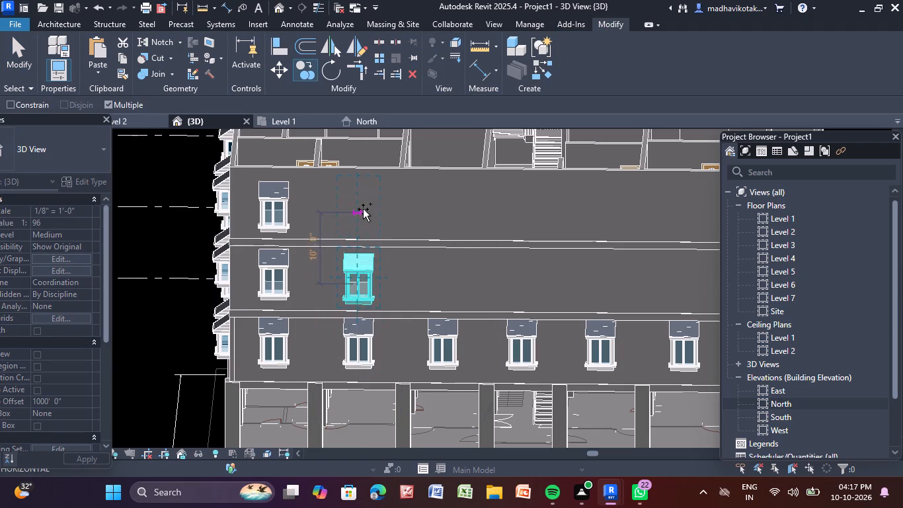
scroll(358, 204, up, 2)
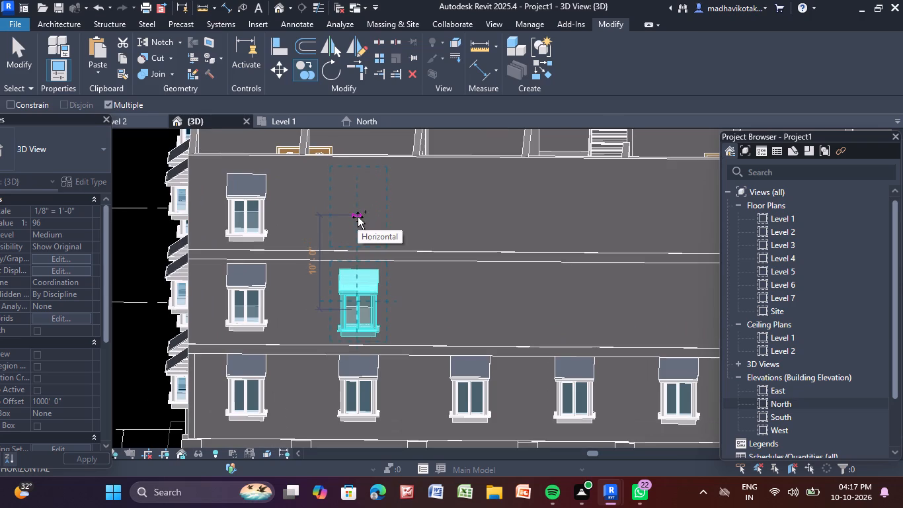
click(358, 217)
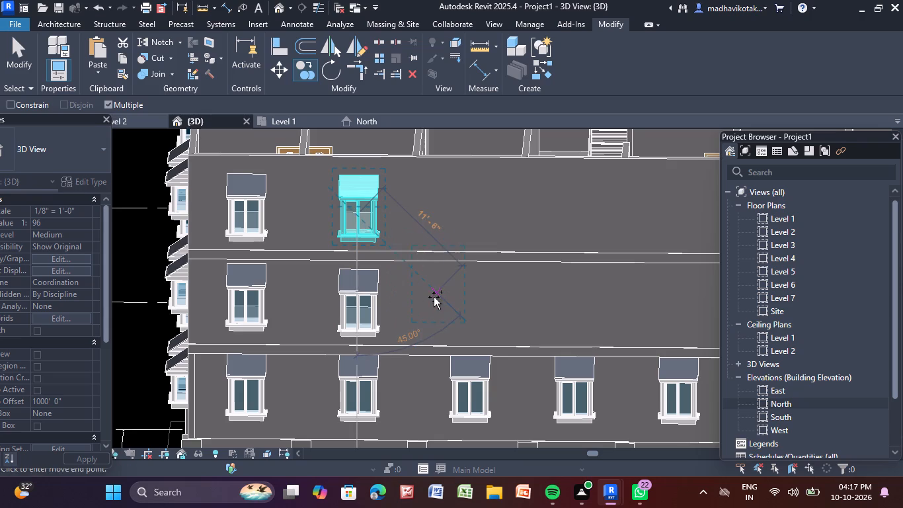
key(Escape)
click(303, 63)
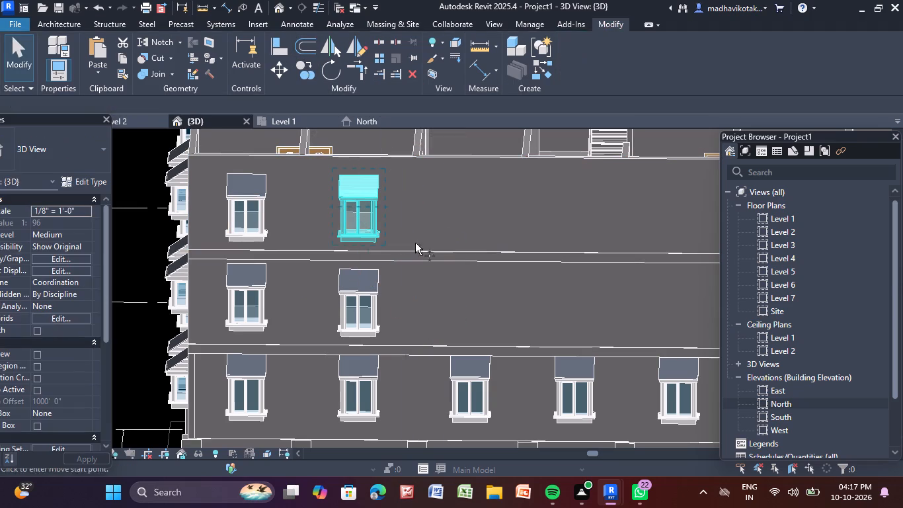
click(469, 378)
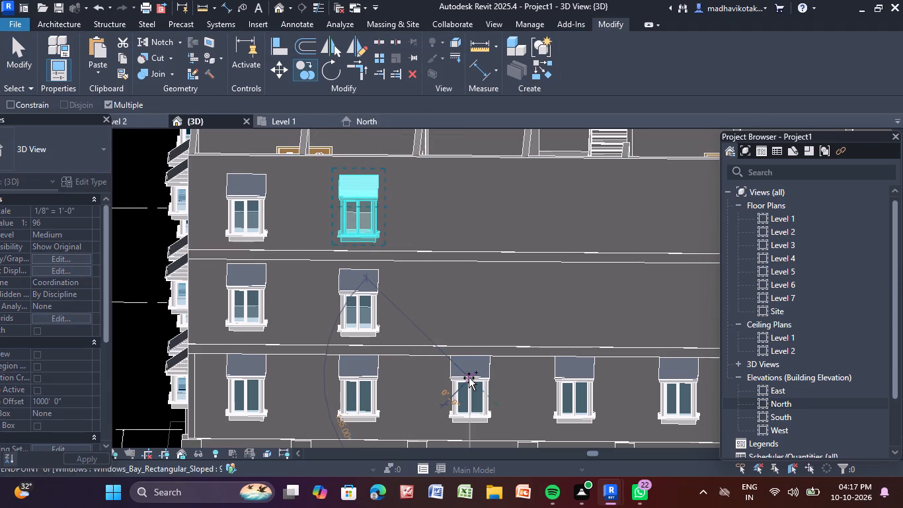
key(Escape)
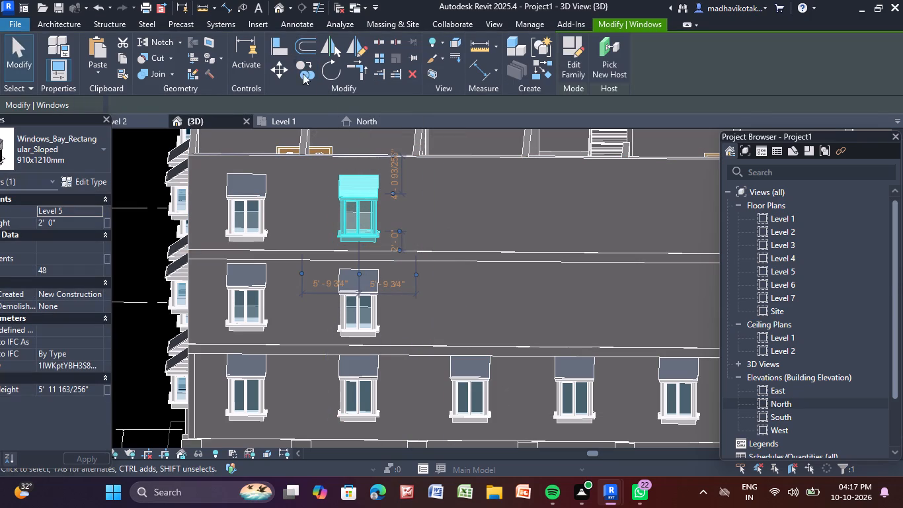
Copy the third Level 2 bay window from the south wall's west corner vertically onto the two storeys above.
click(480, 405)
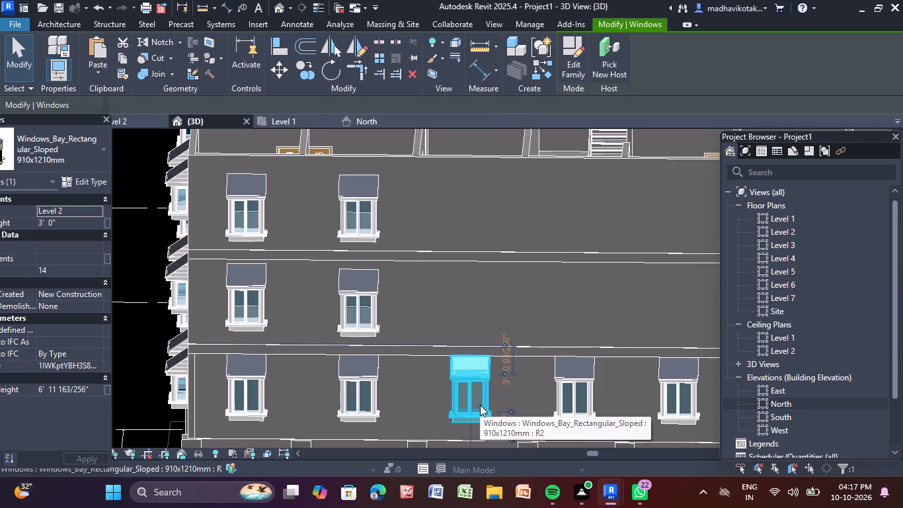
click(308, 75)
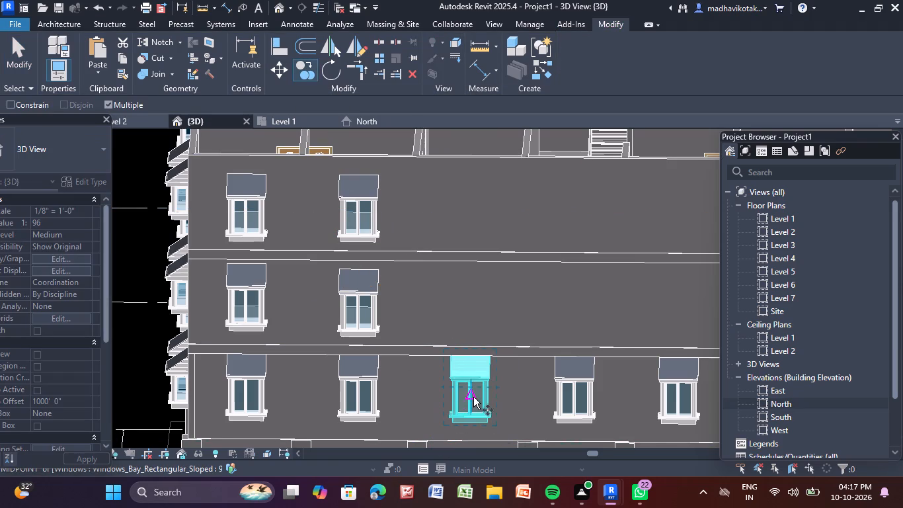
click(471, 385)
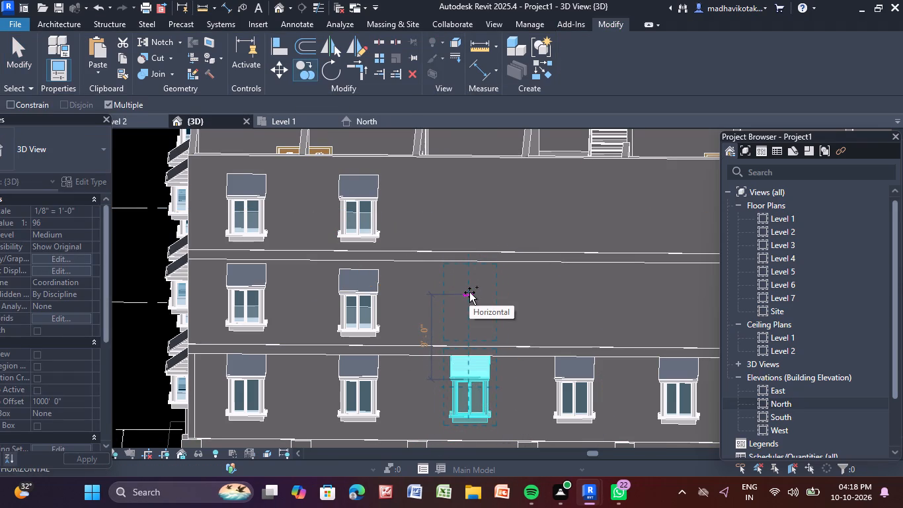
click(468, 299)
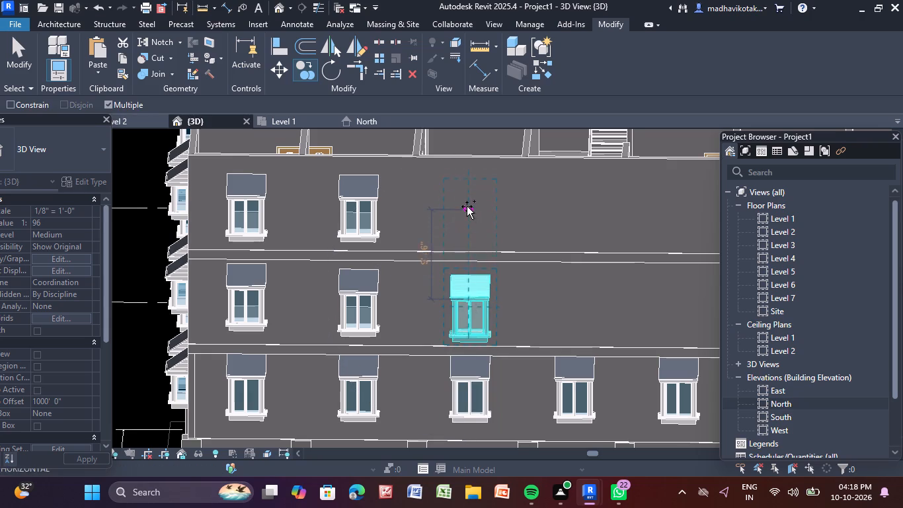
click(465, 201)
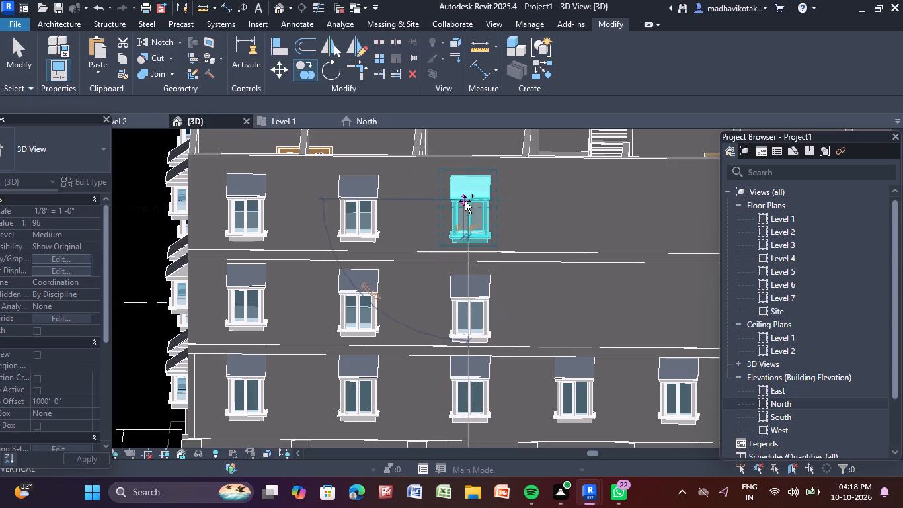
key(Escape)
Copy the fourth Level 2 bay window from the south wall's west corner up about 9', and again onto the storey above.
click(567, 372)
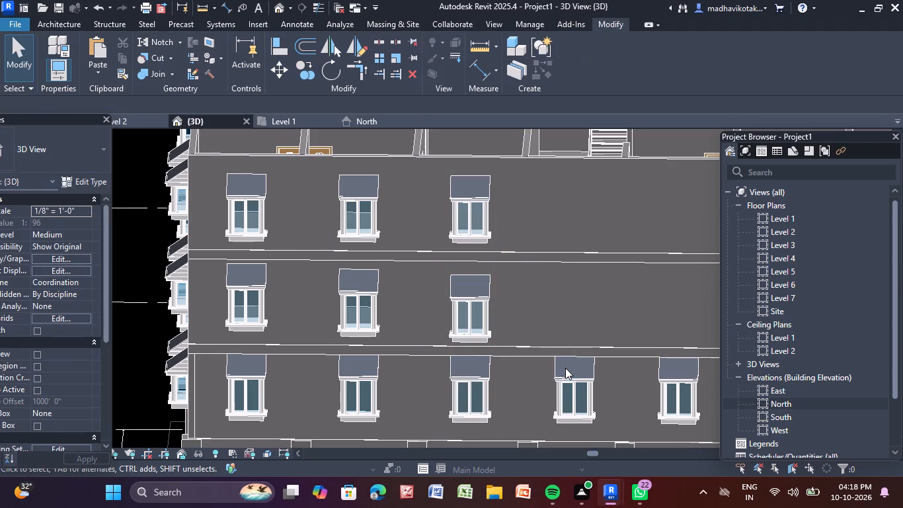
key(Escape)
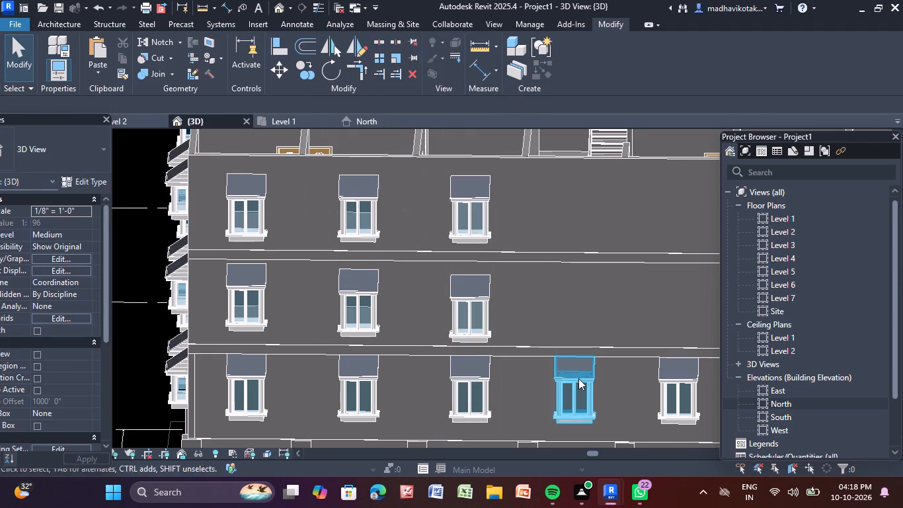
click(578, 378)
click(301, 65)
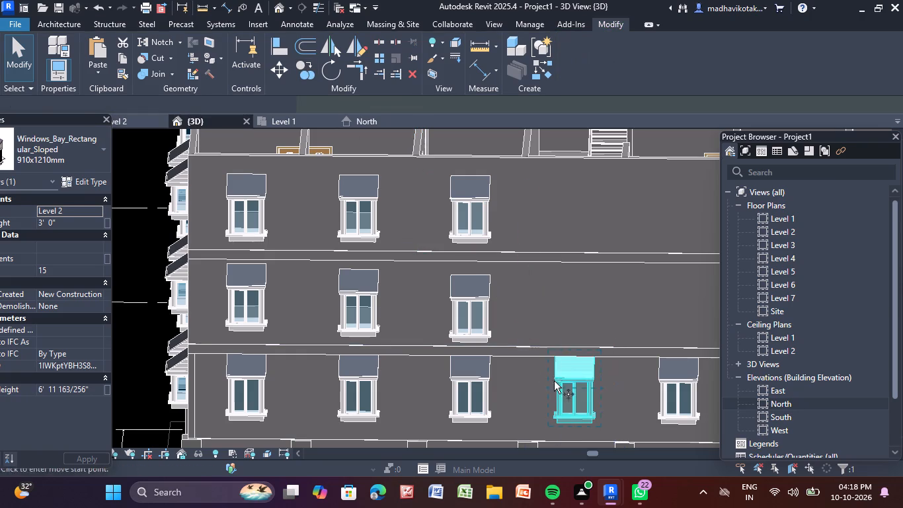
click(582, 404)
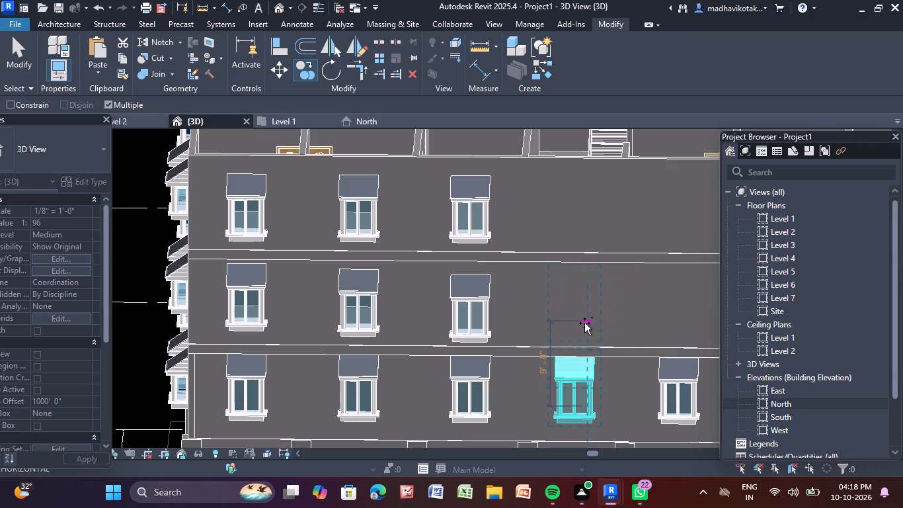
click(584, 323)
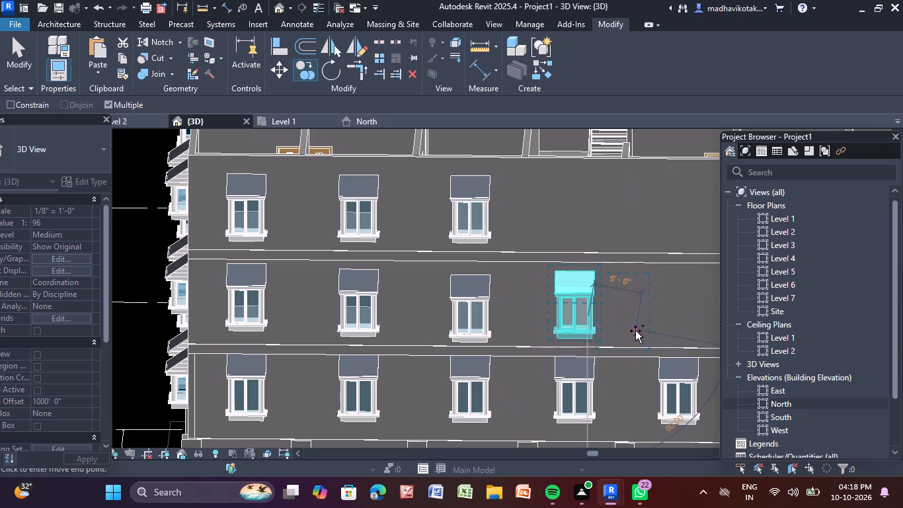
middle_drag(631, 331, 607, 338)
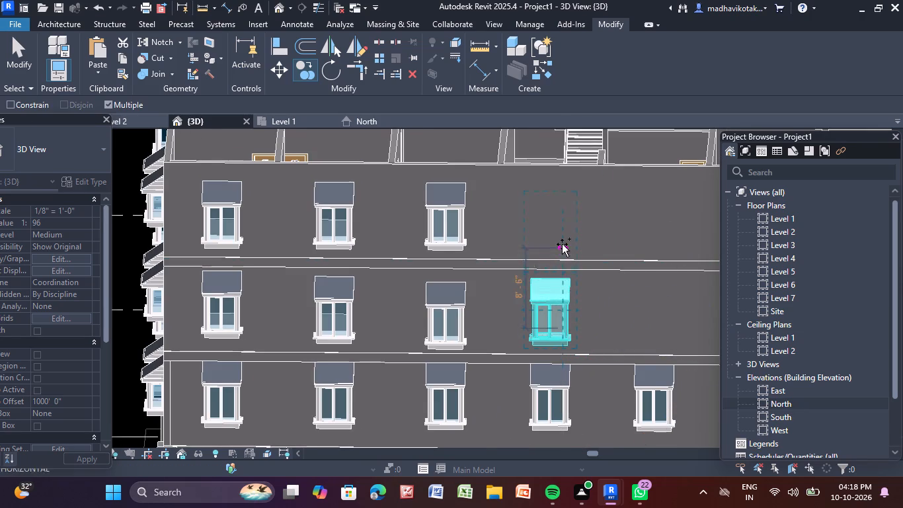
click(563, 235)
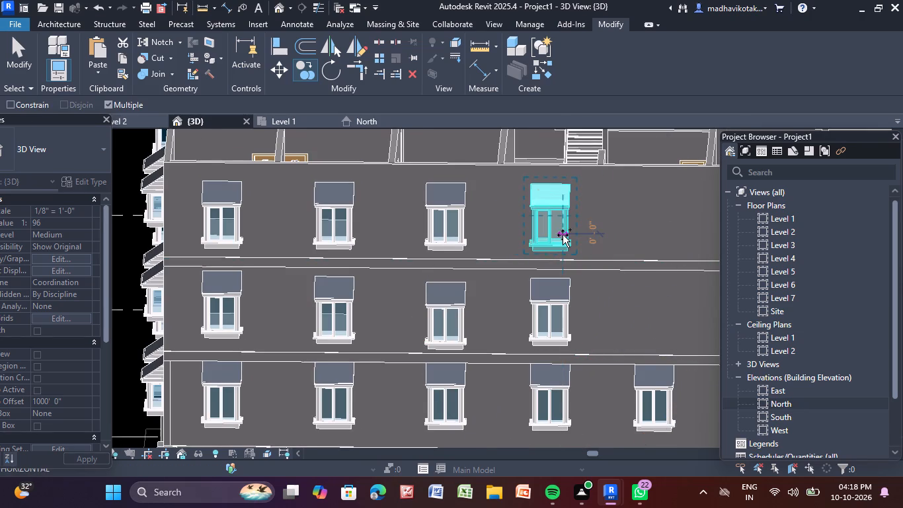
key(Escape)
Copy the fifth Level 2 bay window from the south wall's west corner up about 9', and a second time about 10'-6" higher.
click(655, 388)
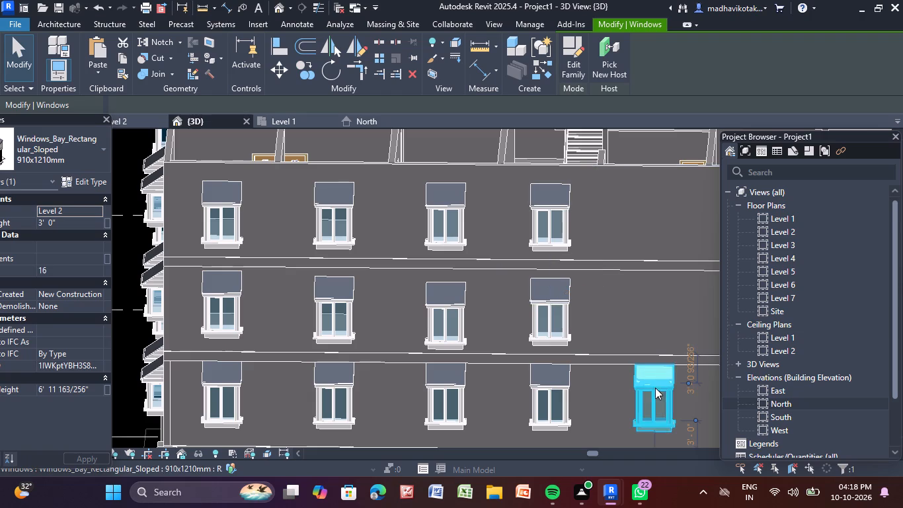
click(299, 67)
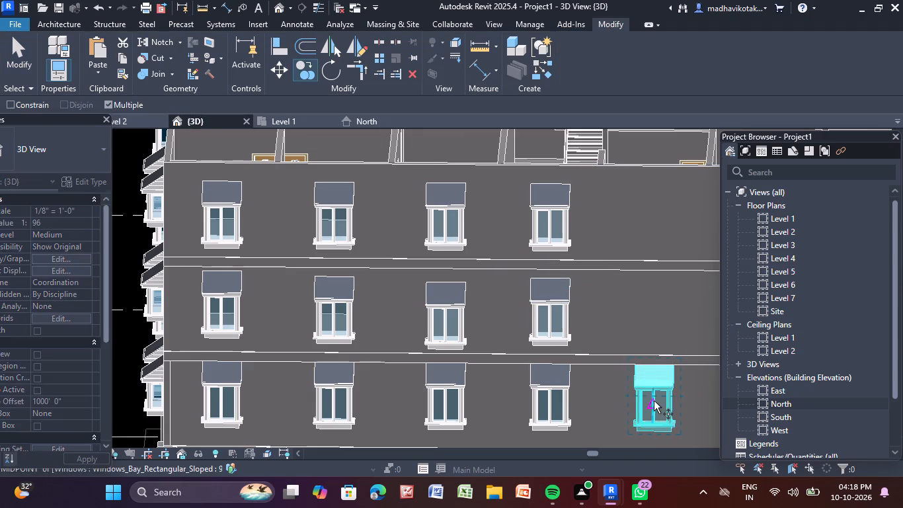
click(654, 401)
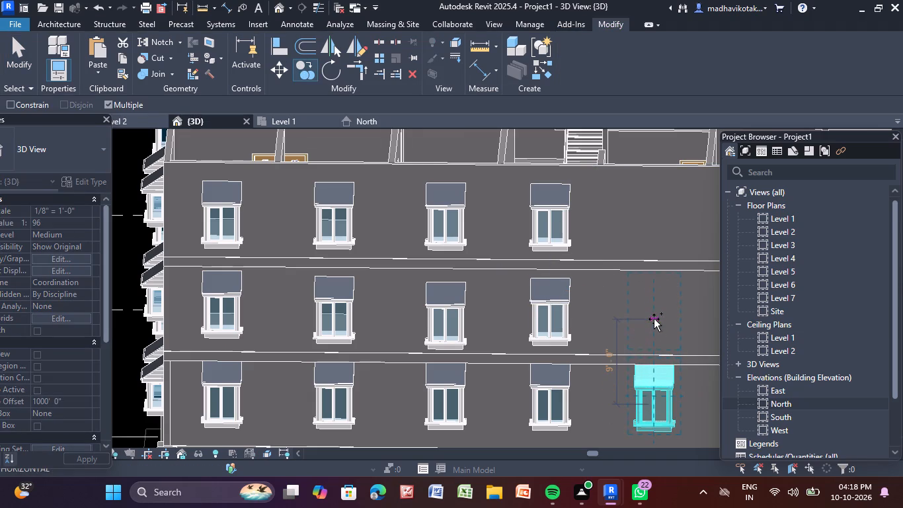
click(654, 319)
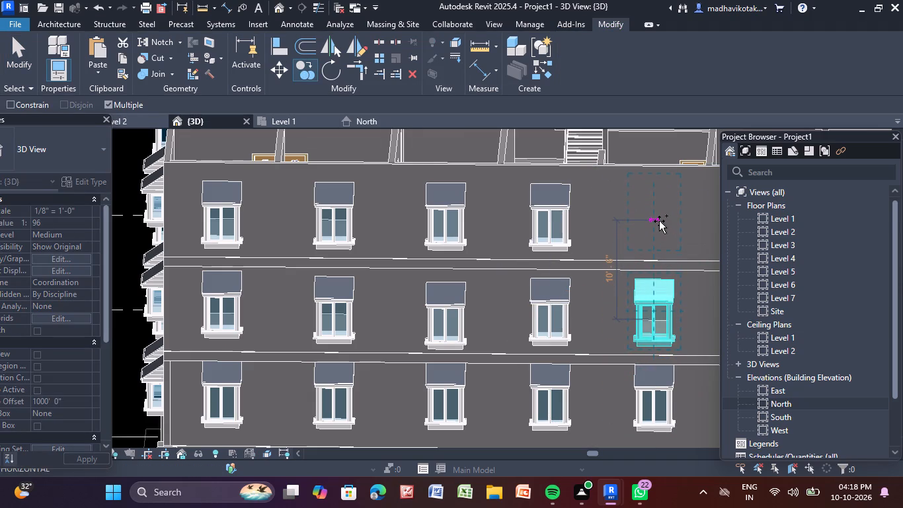
click(660, 224)
key(Escape)
key(Escape)
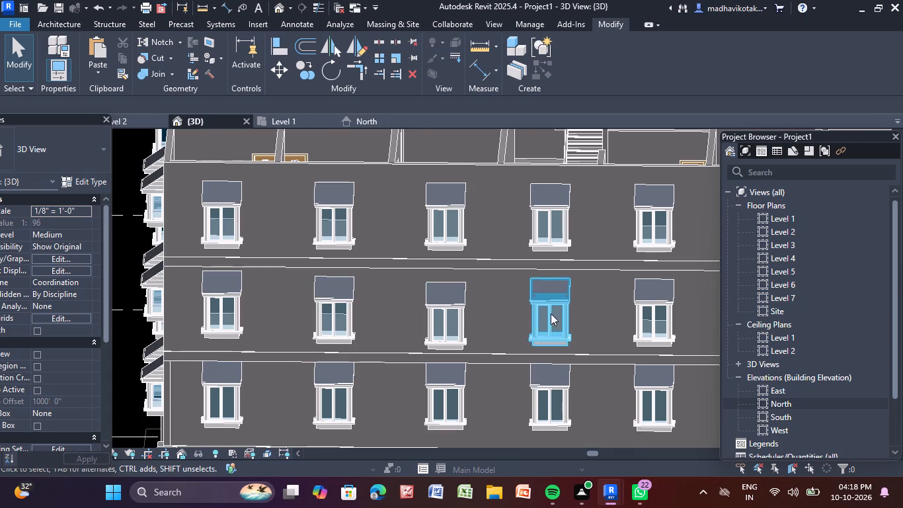
Copy the sixth Level 2 bay window from the south wall's west corner vertically onto the storey above, and a second time about 11' higher.
scroll(563, 283, down, 3)
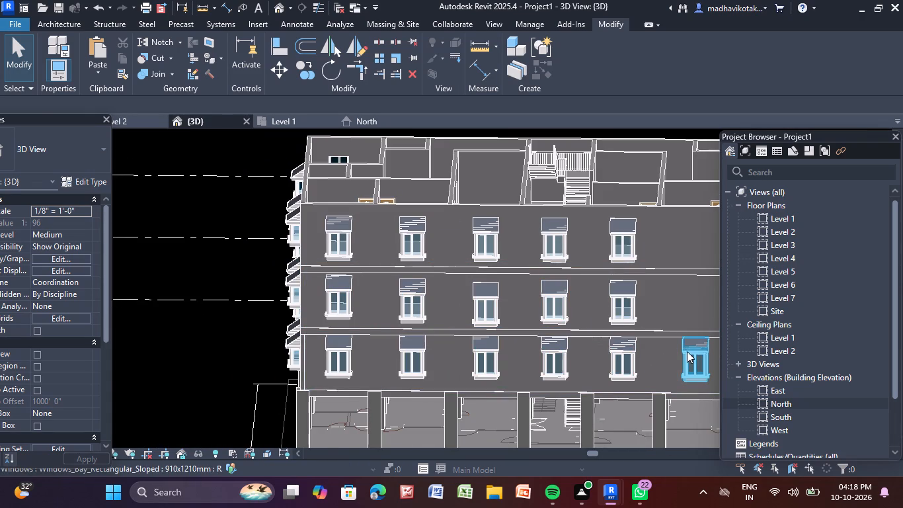
click(687, 352)
middle_drag(672, 316, 549, 309)
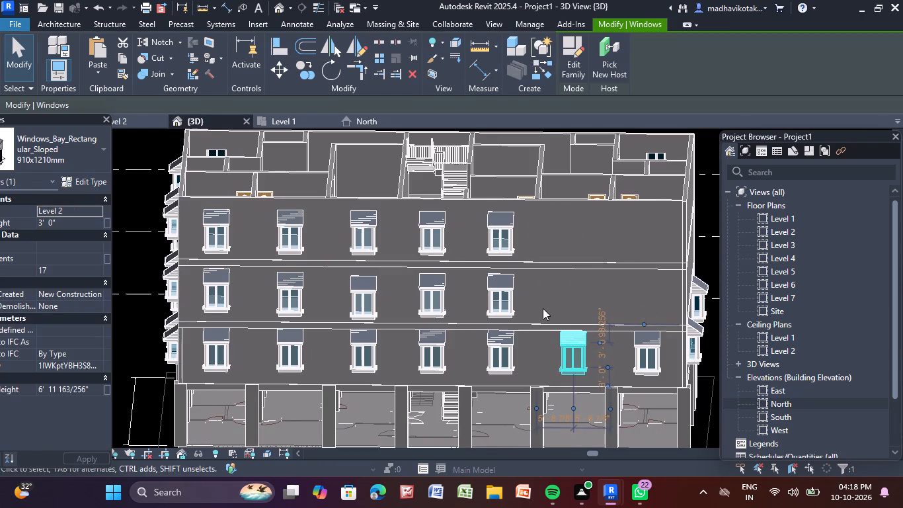
click(309, 71)
click(572, 349)
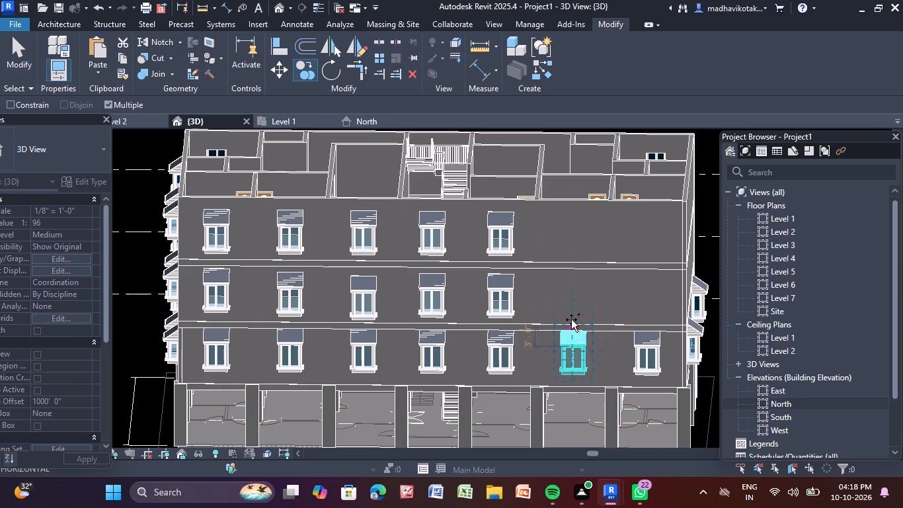
scroll(569, 291, up, 2)
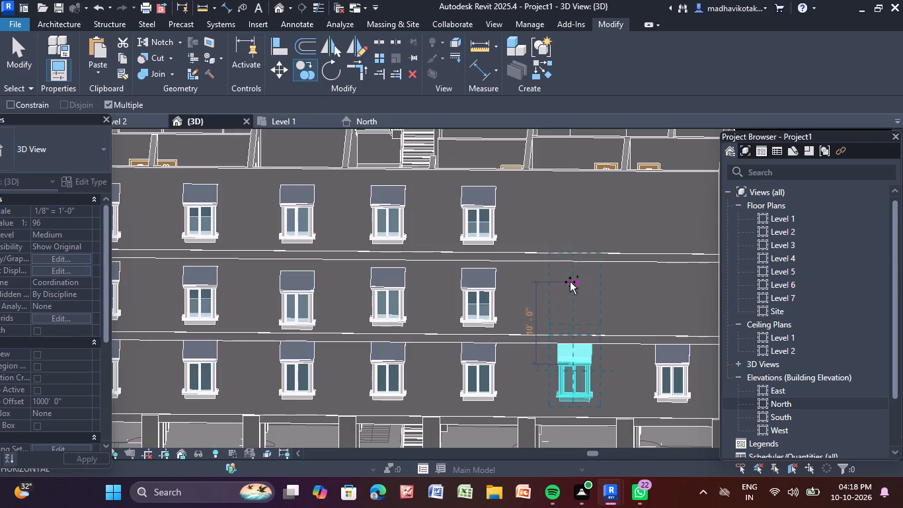
click(567, 292)
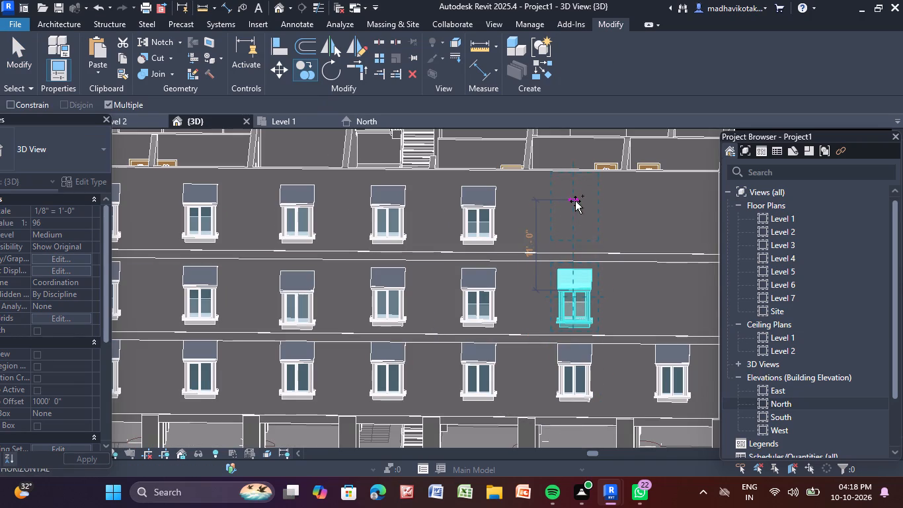
click(574, 196)
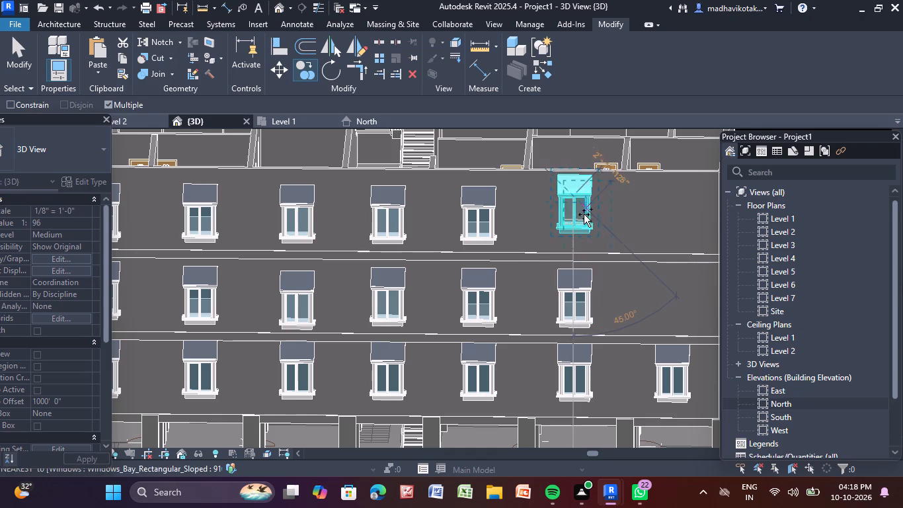
key(Escape)
Copy the Level 2 bay window nearest the south wall's east corner vertically onto the two storeys above.
click(688, 367)
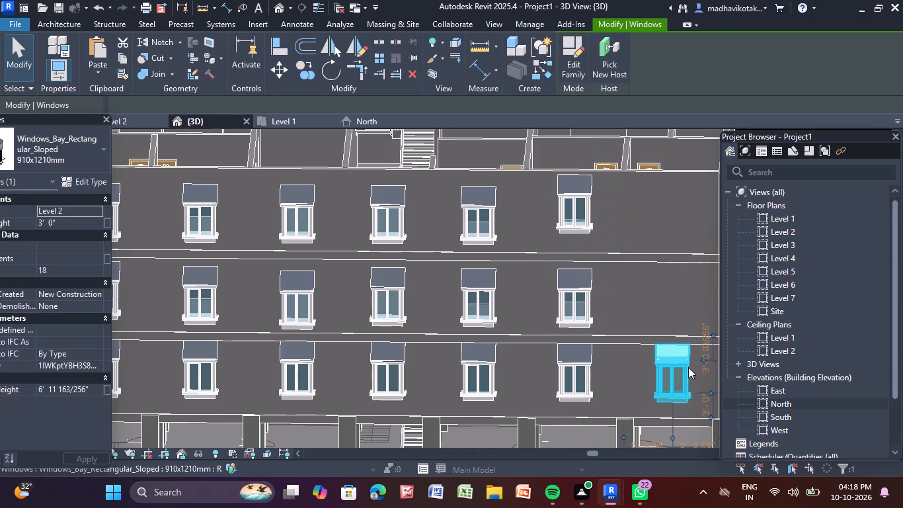
click(307, 76)
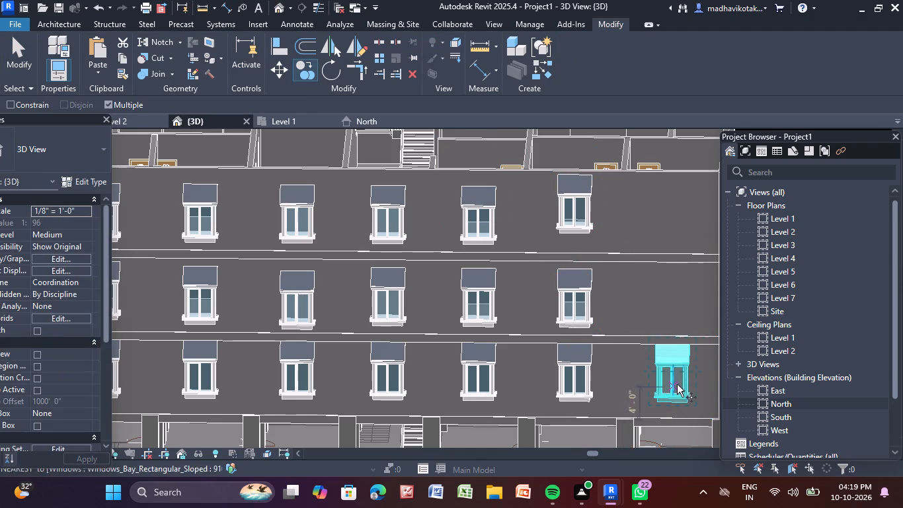
click(674, 374)
click(668, 304)
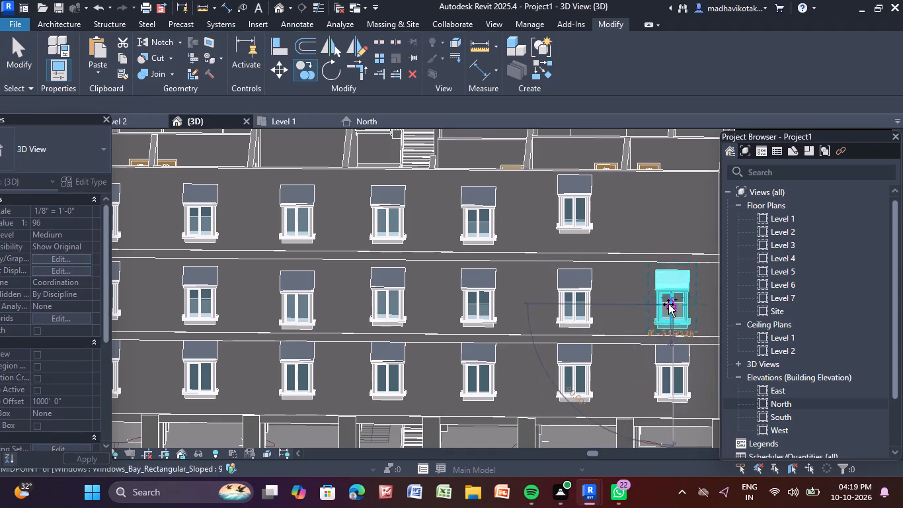
click(670, 214)
key(Escape)
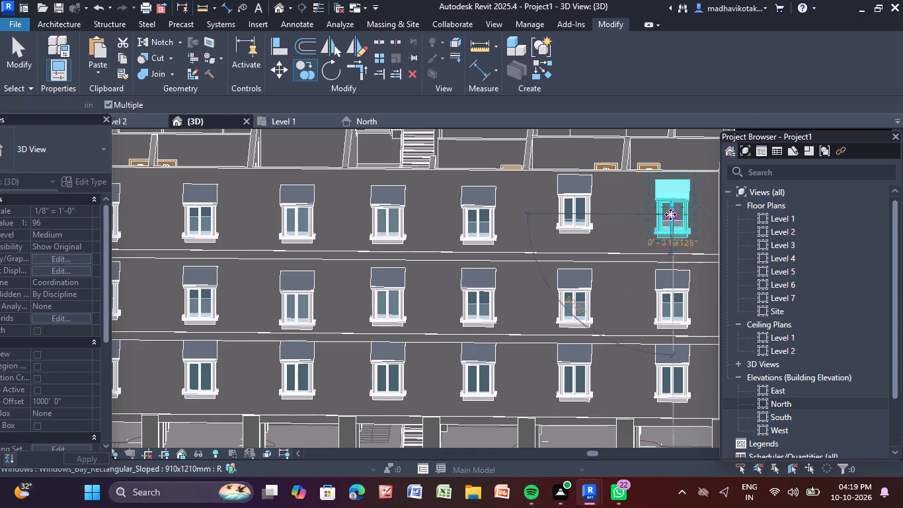
key(Escape)
Set the sill height of the top-storey bay window second from the south wall's east corner to 3'.
scroll(641, 276, down, 1)
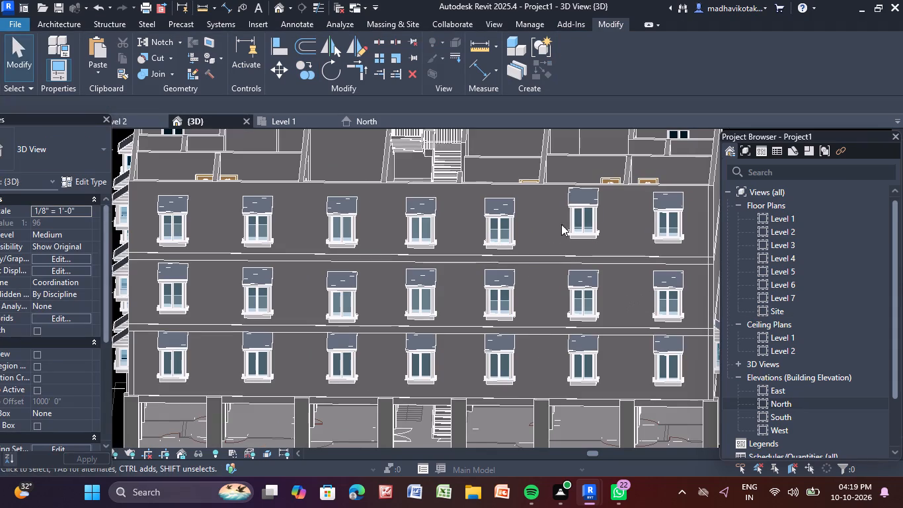
click(578, 211)
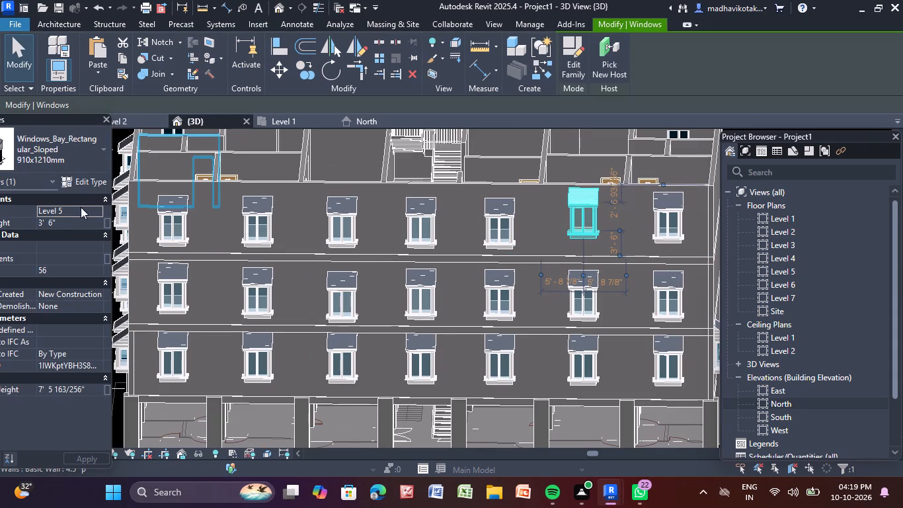
click(81, 225)
key(BackSpace)
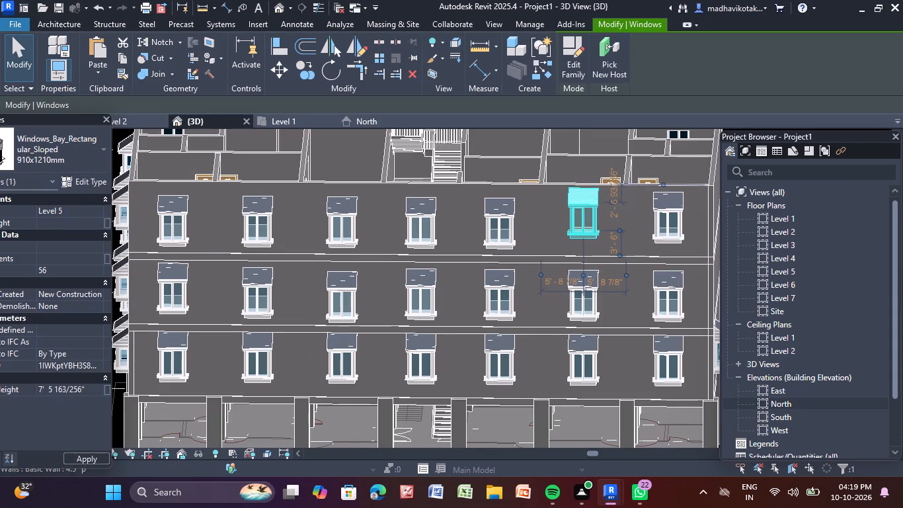
text(3')
key(Return)
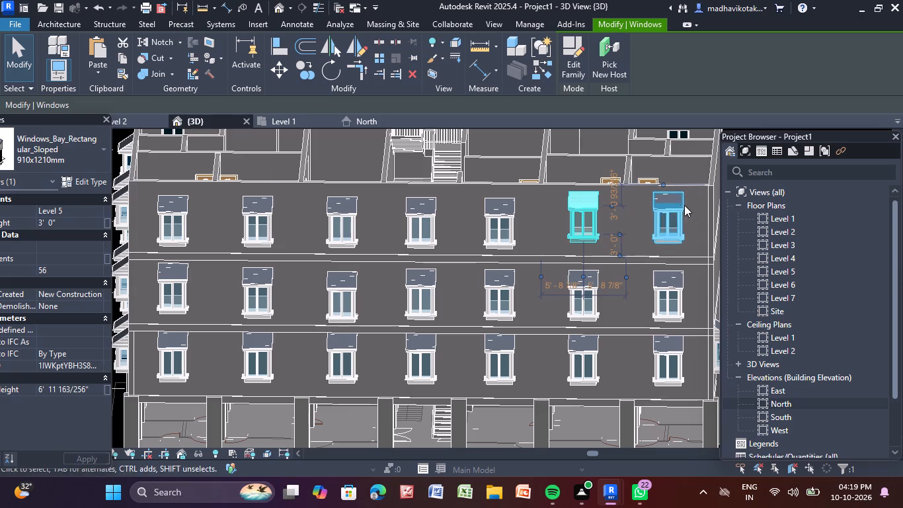
Set the sill height of the Level 3 bay window nearest the south wall's east corner to 3'.
click(680, 204)
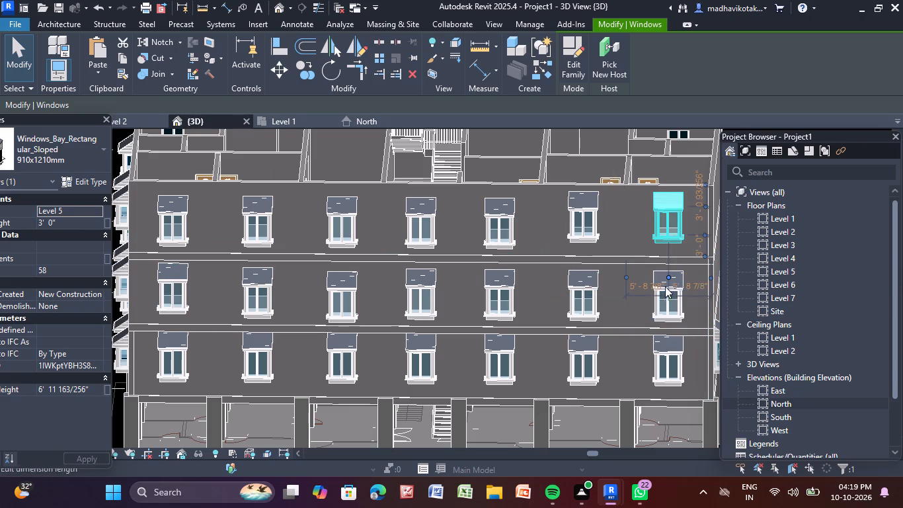
key(Escape)
click(662, 284)
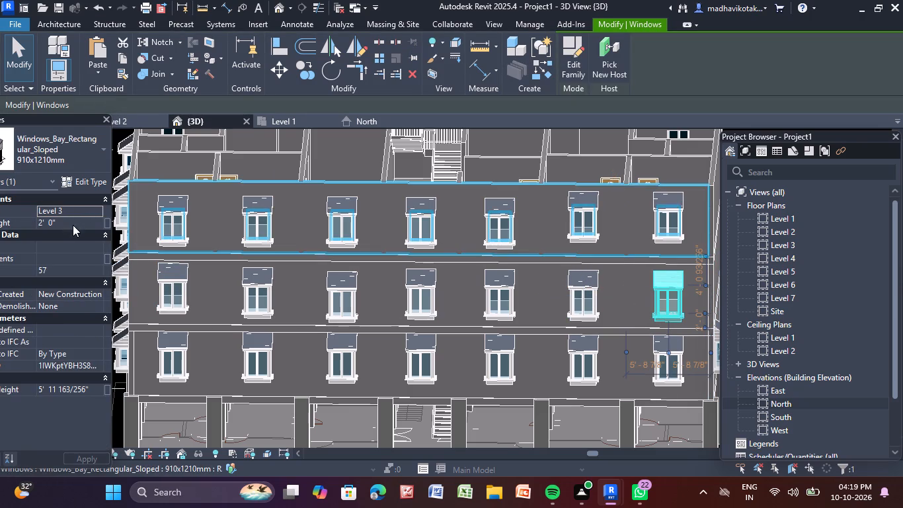
click(73, 225)
key(BackSpace)
text(3')
key(Return)
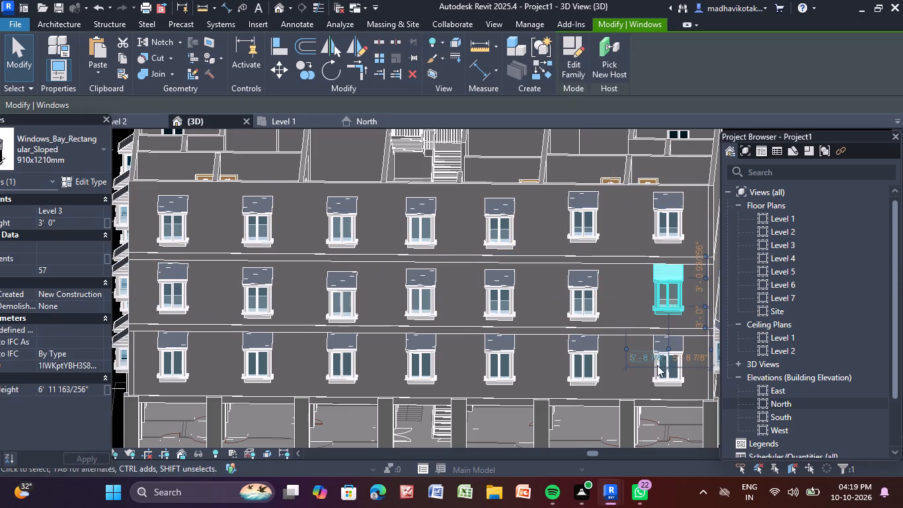
Set the sill height of the Level 3 bay window second from the south wall's east corner to 3'.
click(675, 353)
key(Escape)
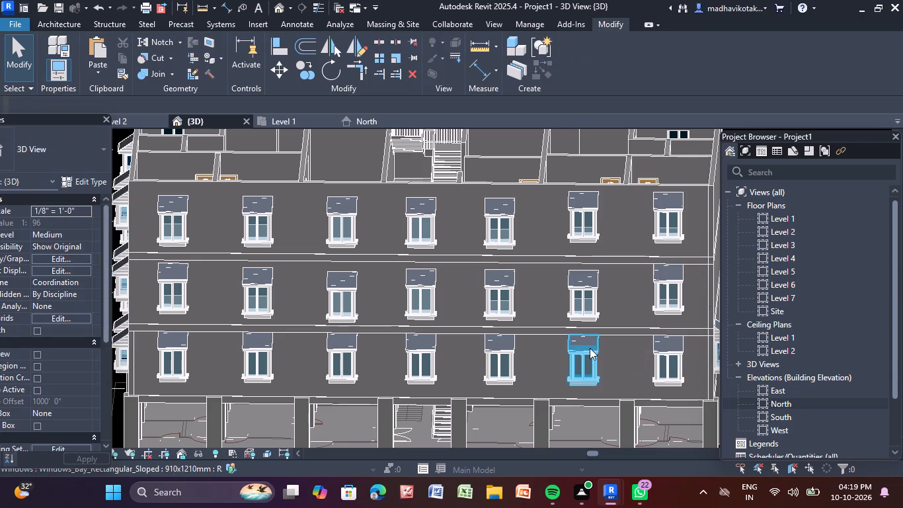
click(590, 348)
key(Escape)
click(581, 294)
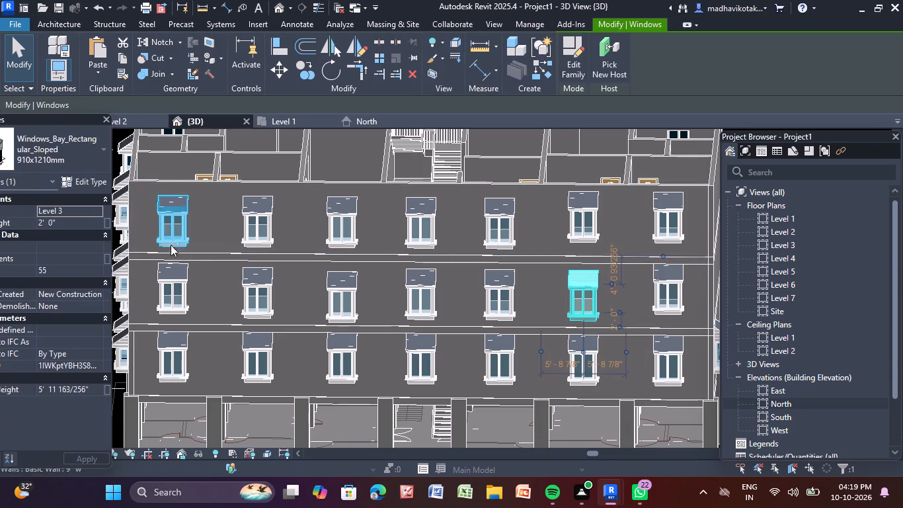
click(95, 229)
key(BackSpace)
text(3')
key(Return)
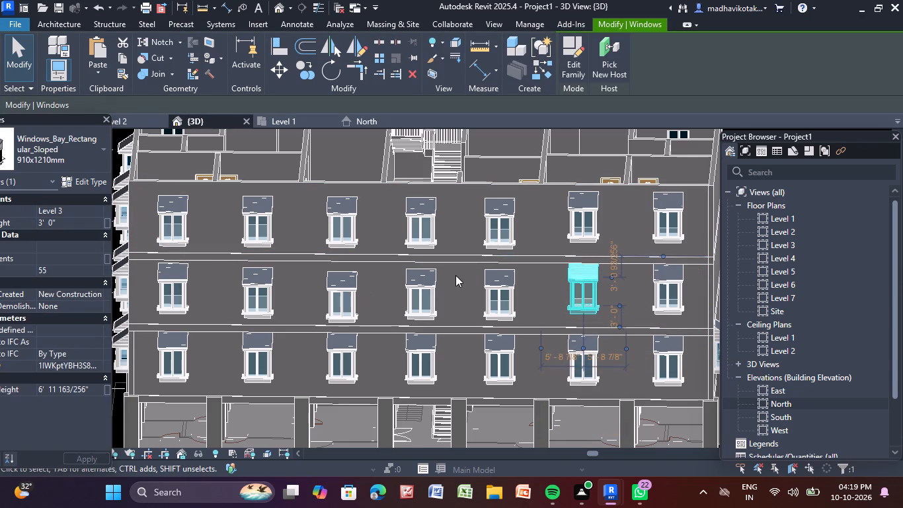
Set the sill height of the Level 3 bay window third from the south wall's east corner to 3'.
click(485, 282)
click(80, 228)
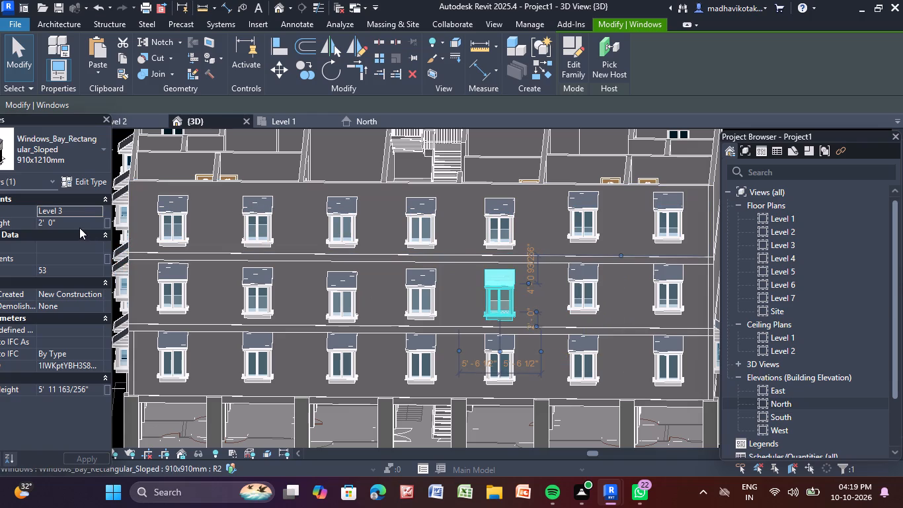
key(BackSpace)
text(3')
key(Return)
Set the sill height of the middle Level 3 bay window on the south wall to 3'.
click(414, 278)
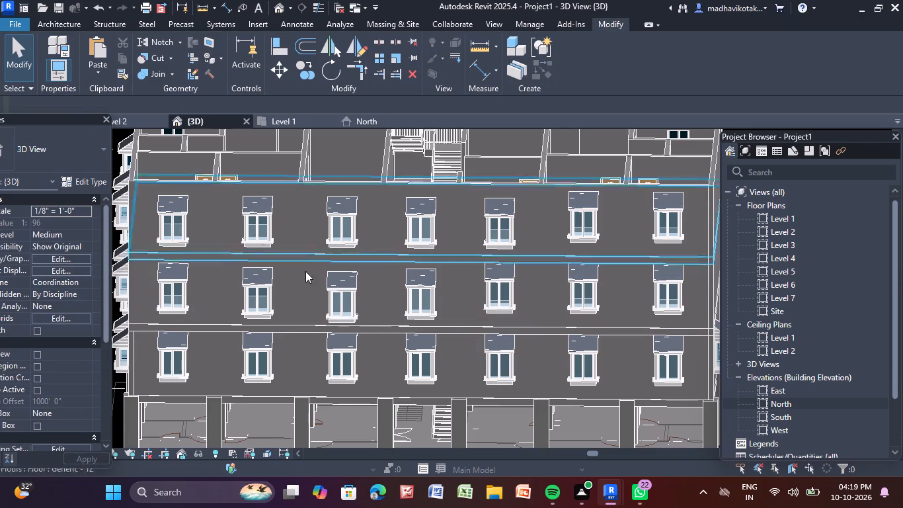
click(412, 302)
click(83, 228)
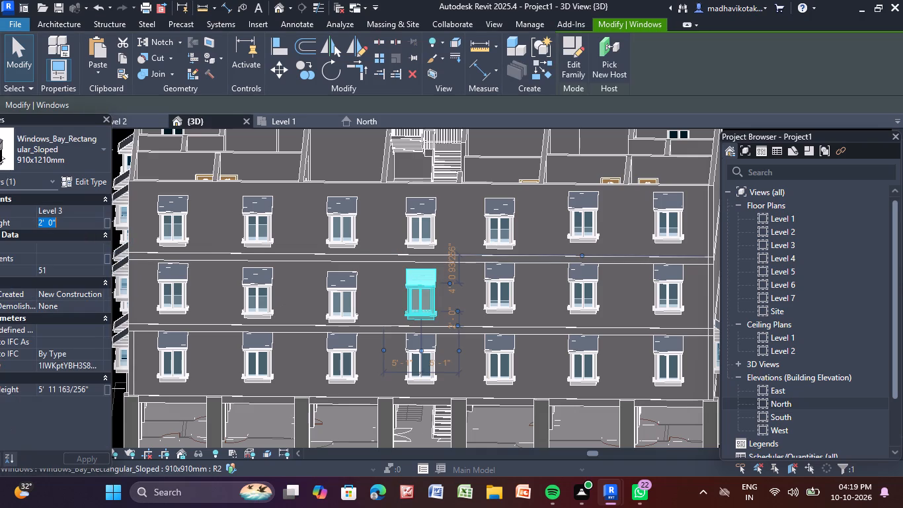
key(BackSpace)
text(3')
key(Return)
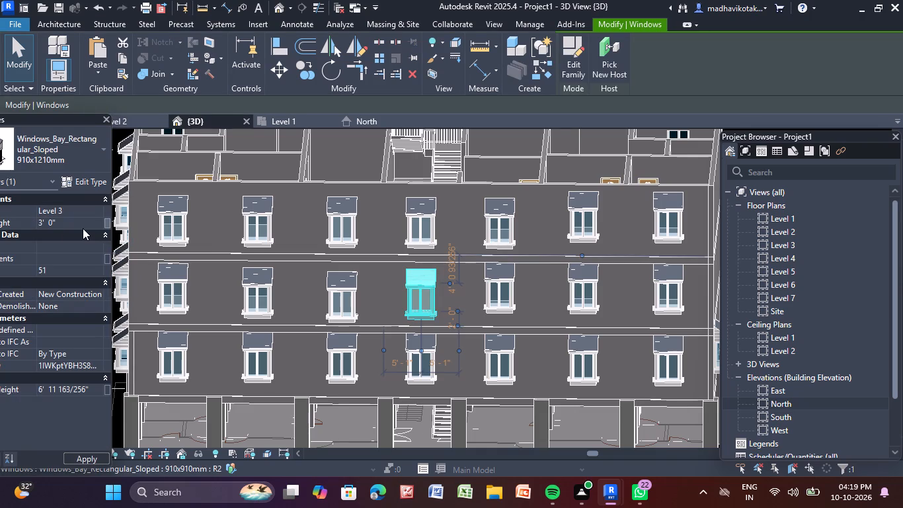
Set the sill height of the Level 3 bay window third from the south wall's west corner to 3'.
click(334, 279)
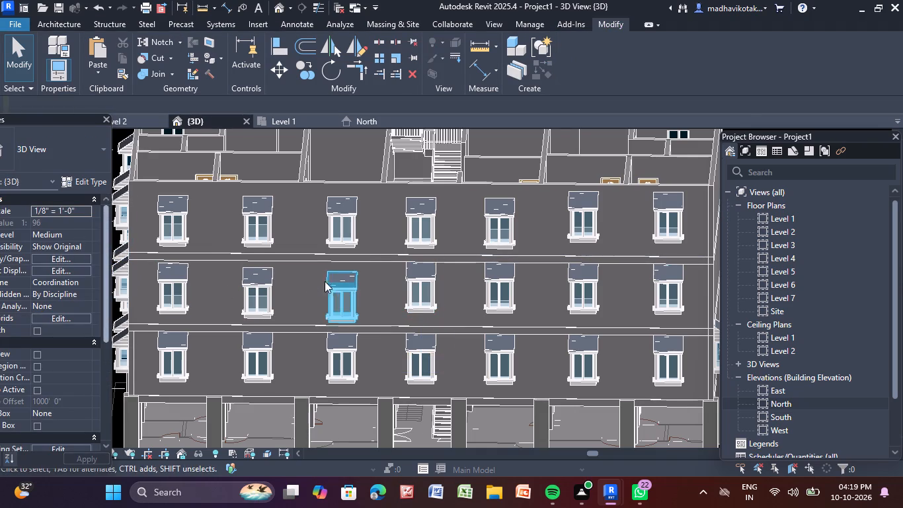
click(340, 285)
click(87, 222)
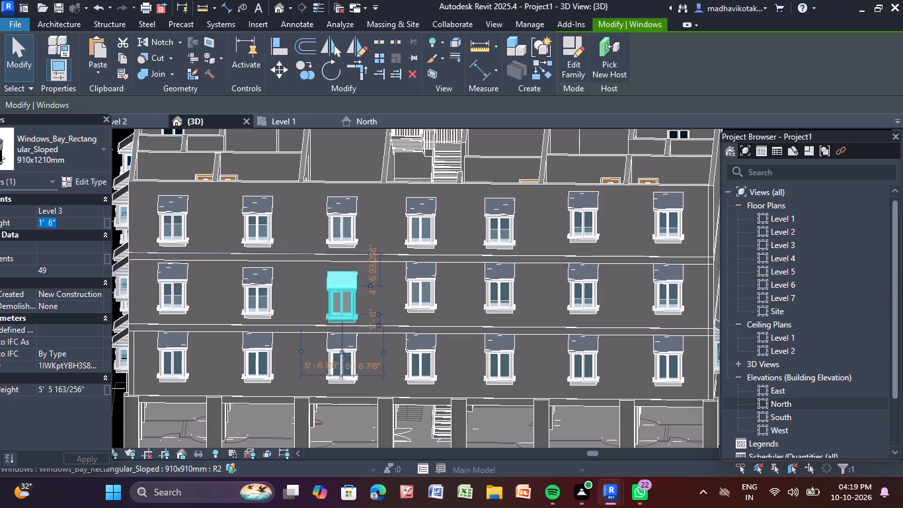
key(BackSpace)
key(BackSpace)
key(BackSpace)
key(BackSpace)
text(3')
key(Return)
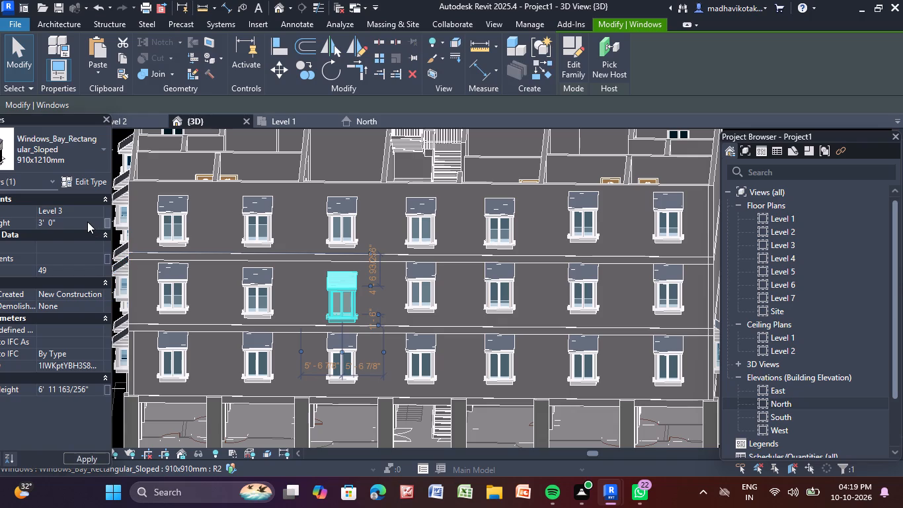
Set the sill height of the Level 3 bay window second from the south wall's west corner to 3'.
click(252, 280)
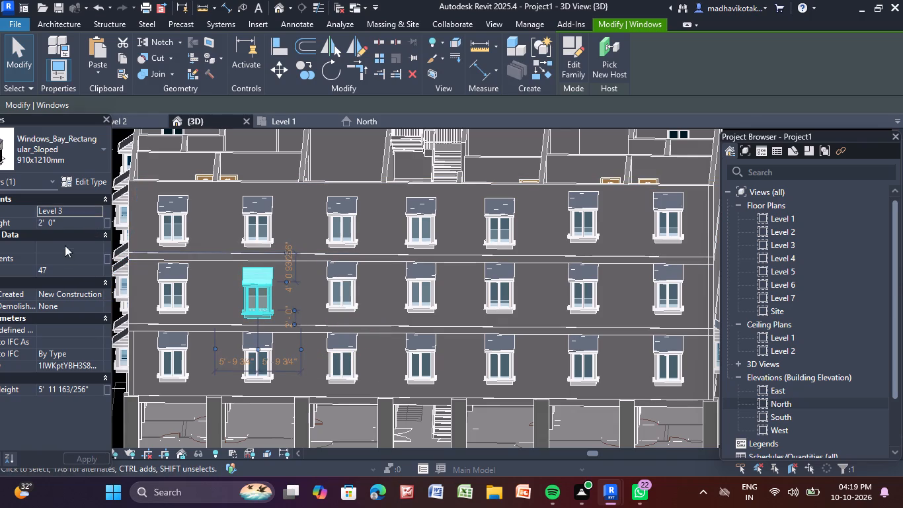
click(68, 228)
key(BackSpace)
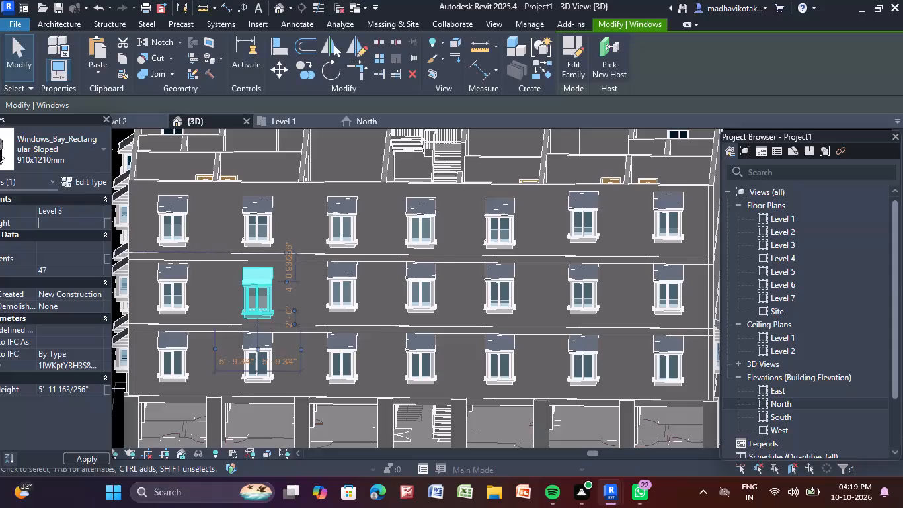
text(3')
key(Return)
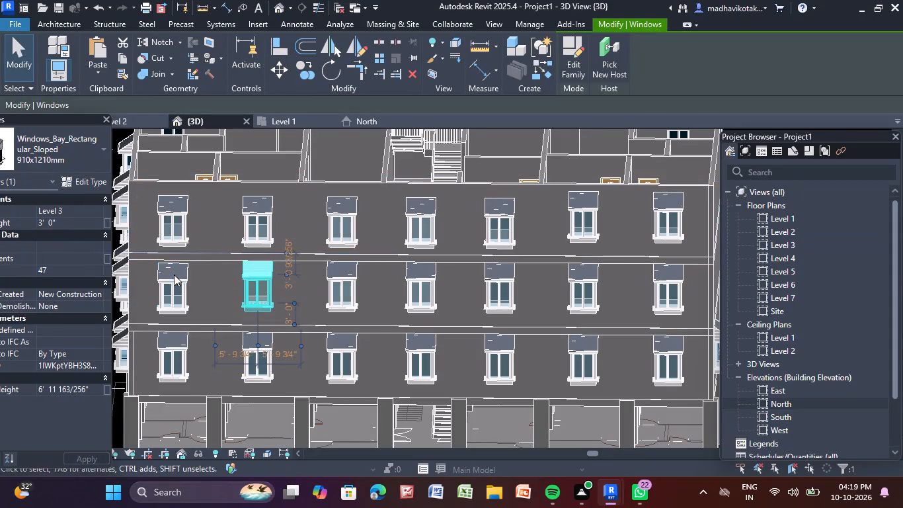
Set the sill height of the Level 3 bay window nearest the south wall's west corner to 3'.
click(173, 278)
click(71, 224)
key(BackSpace)
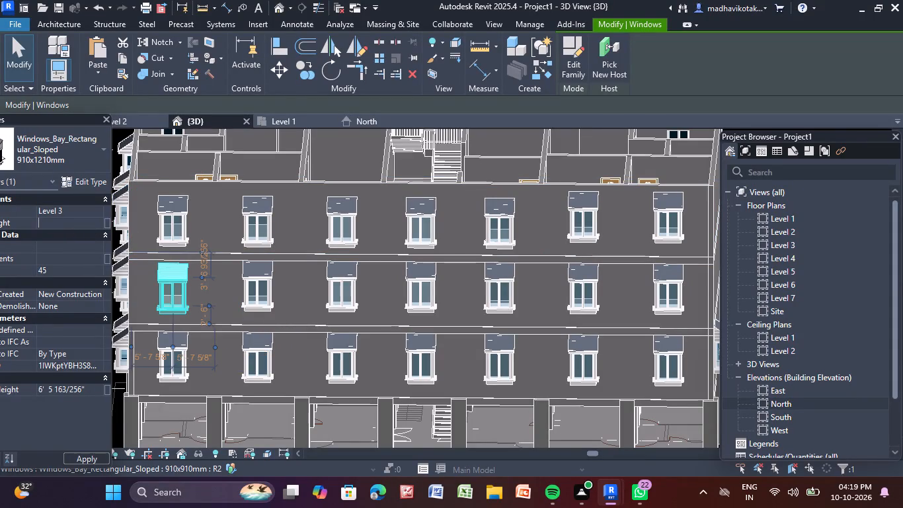
text(3')
key(Return)
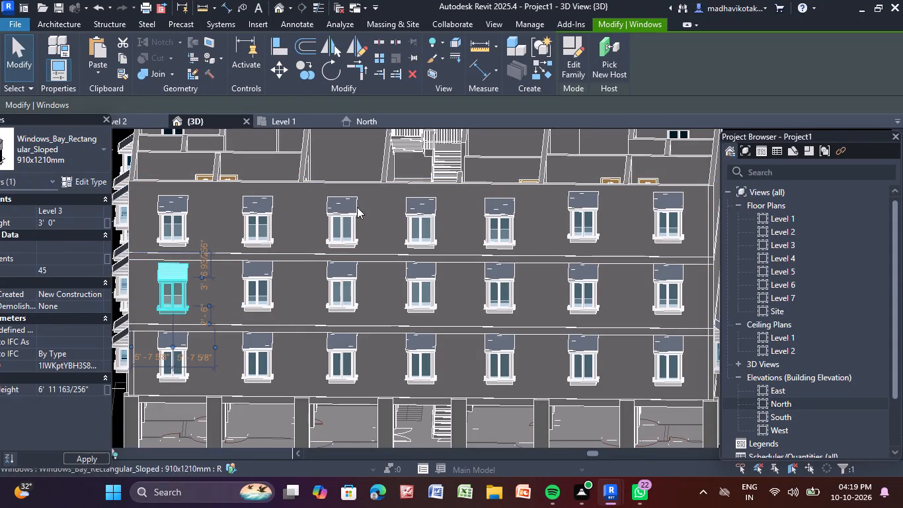
Set the sill height of the top-storey bay window third from the south wall's east corner to 3'.
click(489, 212)
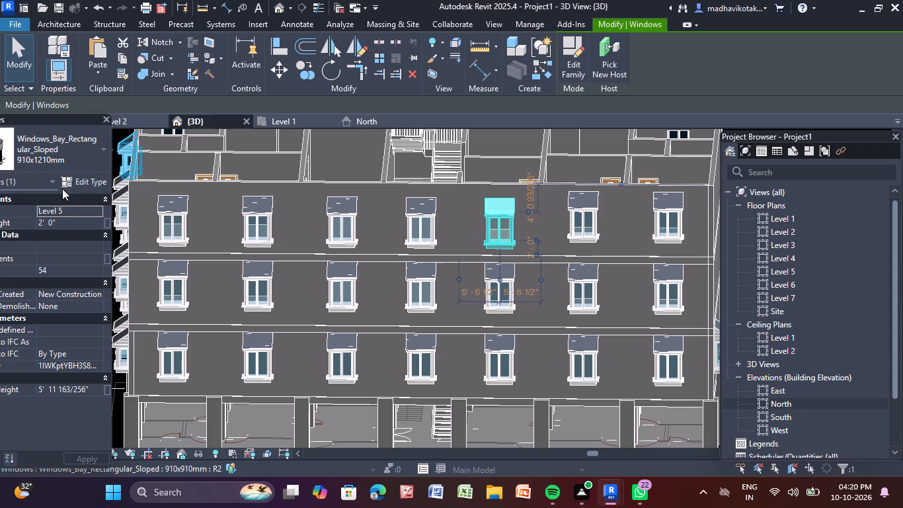
click(71, 221)
key(BackSpace)
text(3')
key(Return)
Set the sill height of the middle top-storey bay window on the south wall to 3'.
click(413, 217)
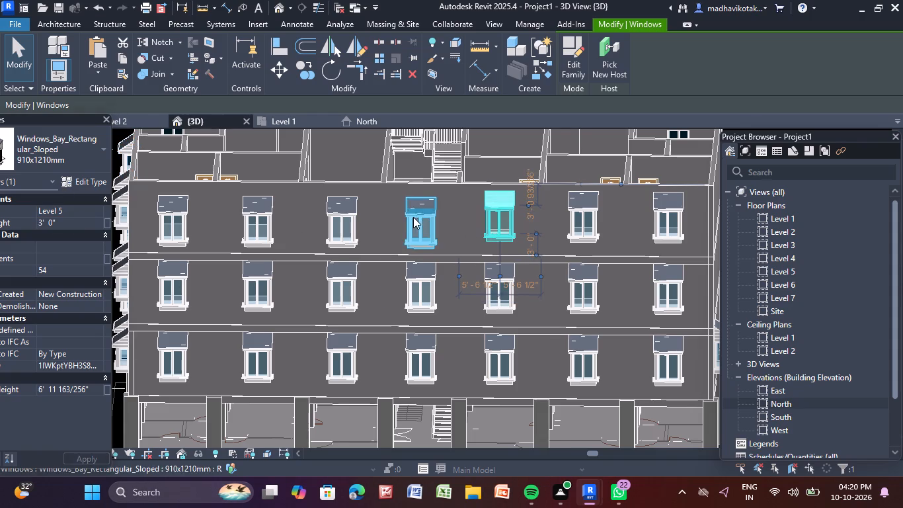
click(62, 224)
key(BackSpace)
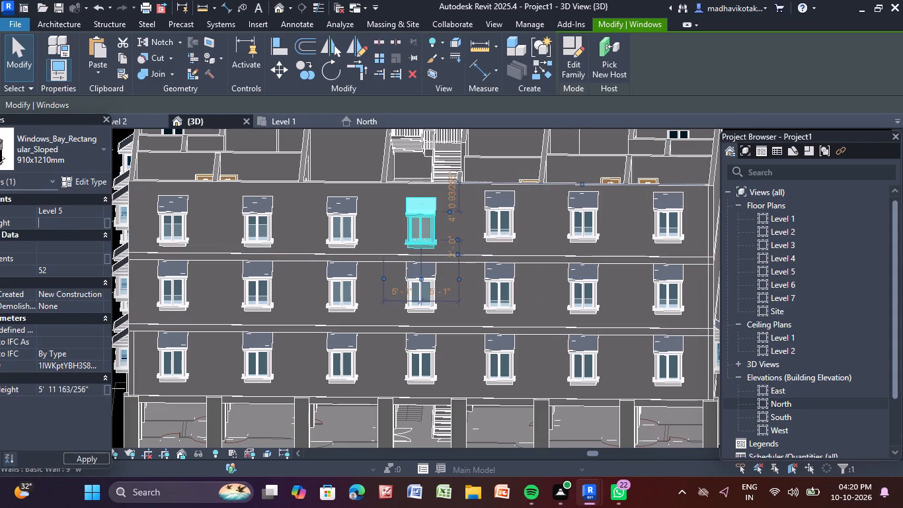
text(3')
key(Return)
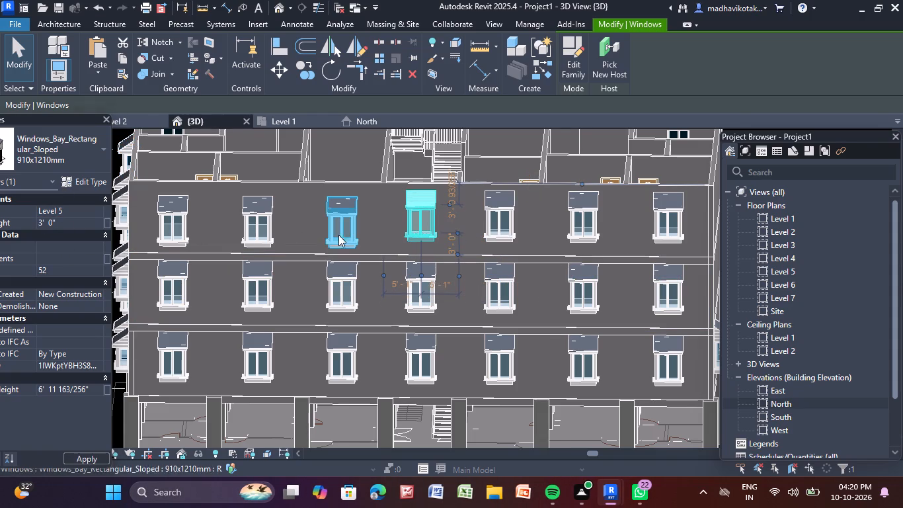
Set the sill height of the top-storey bay window third from the south wall's west corner to 3'.
click(336, 212)
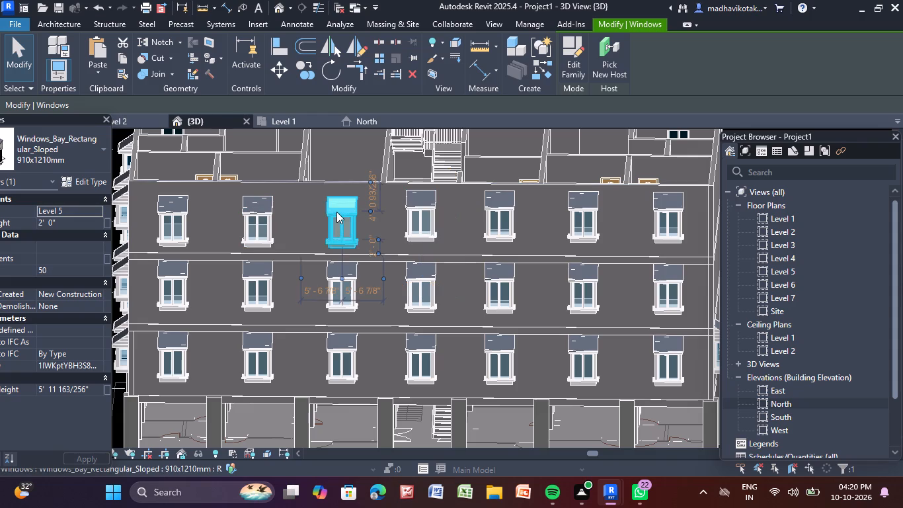
click(101, 223)
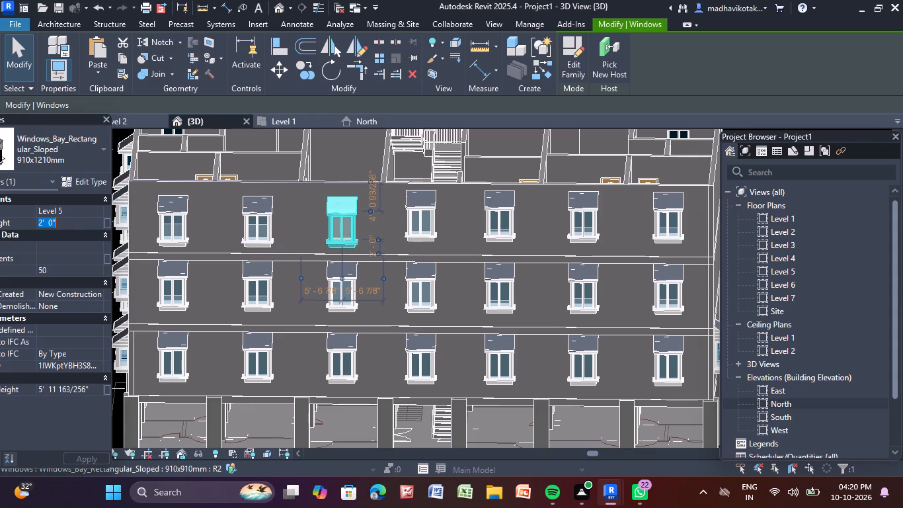
key(BackSpace)
text(3')
key(Return)
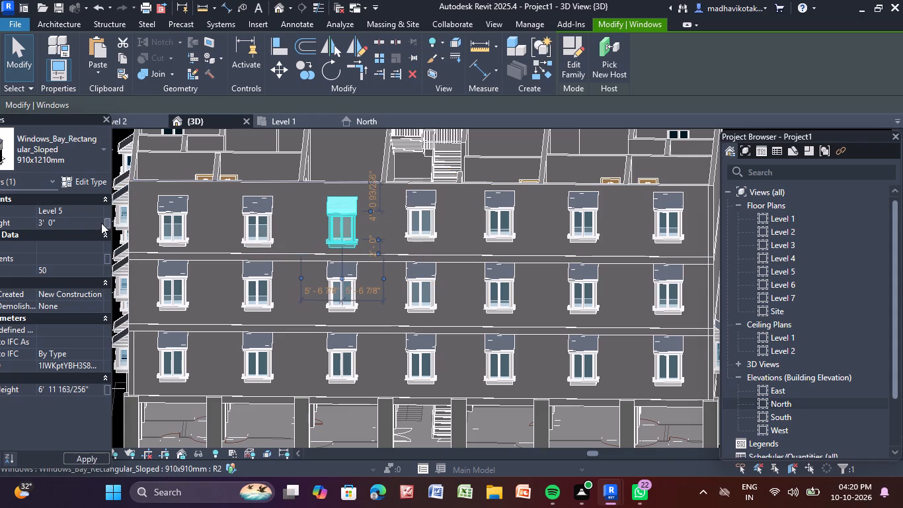
click(101, 223)
Set the sill height of the top-storey bay window second from the south wall's west corner to 3'.
click(251, 215)
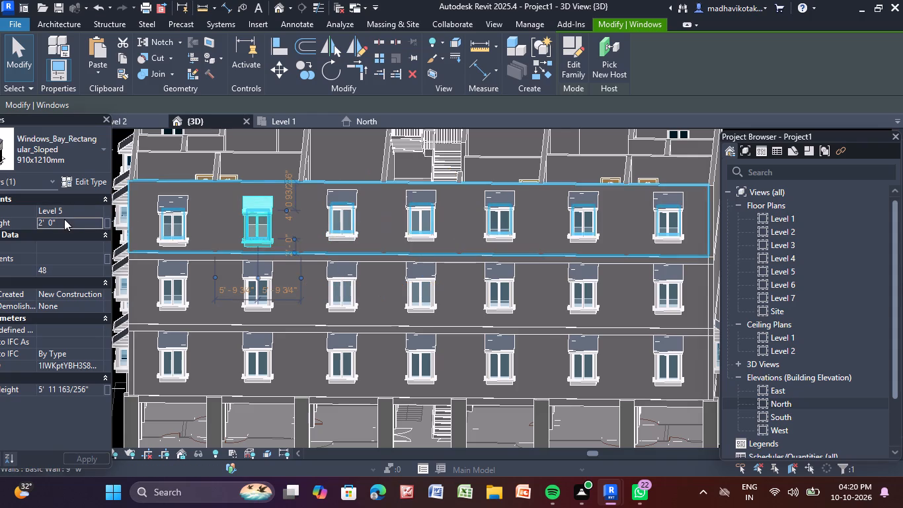
click(64, 219)
key(BackSpace)
text(3')
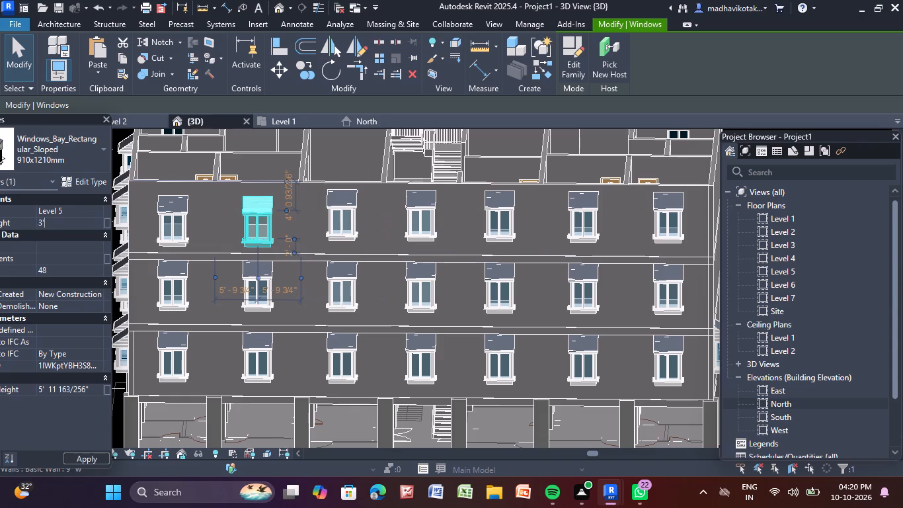
key(Return)
Set the sill height of the top-storey bay window nearest the south wall's west corner to 3' and clear the selection.
click(157, 206)
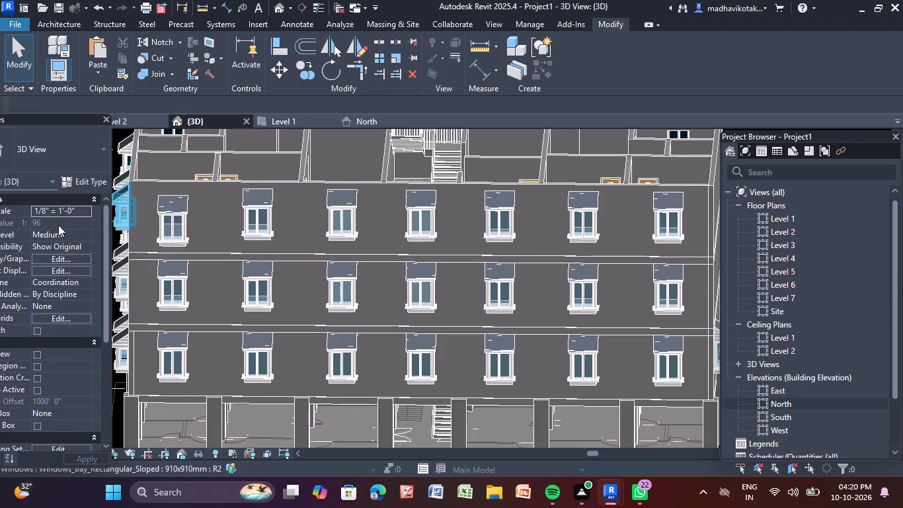
click(185, 220)
click(77, 225)
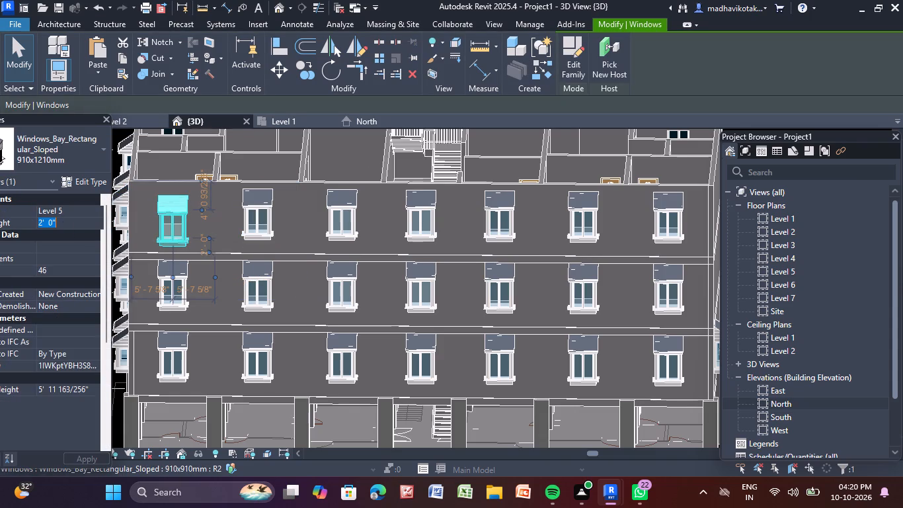
key(BackSpace)
text(3')
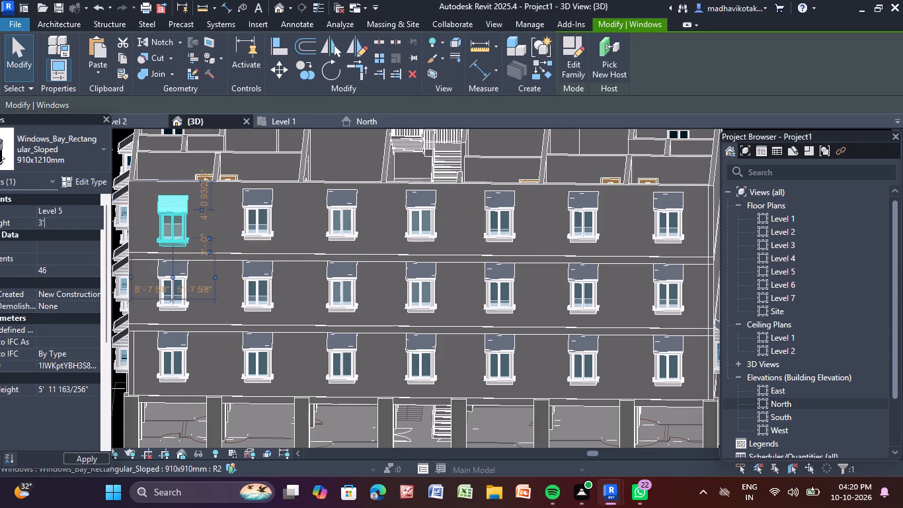
key(Return)
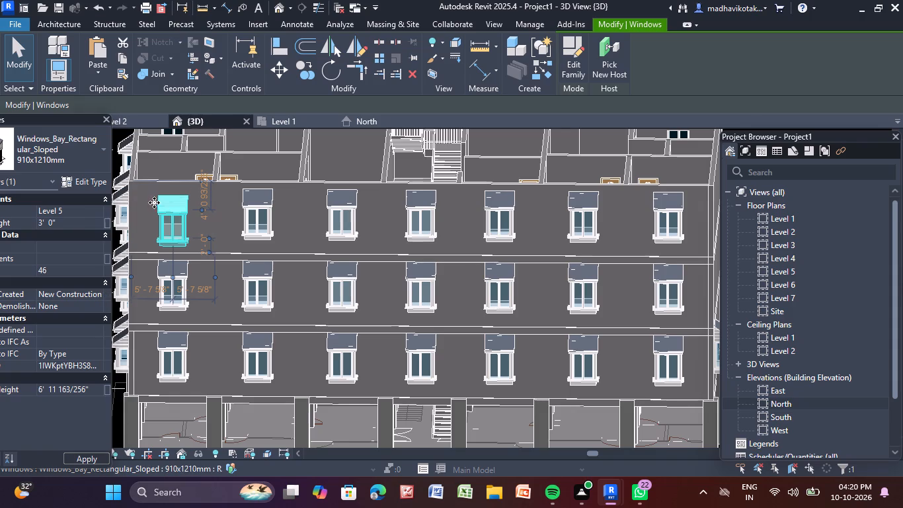
key(Escape)
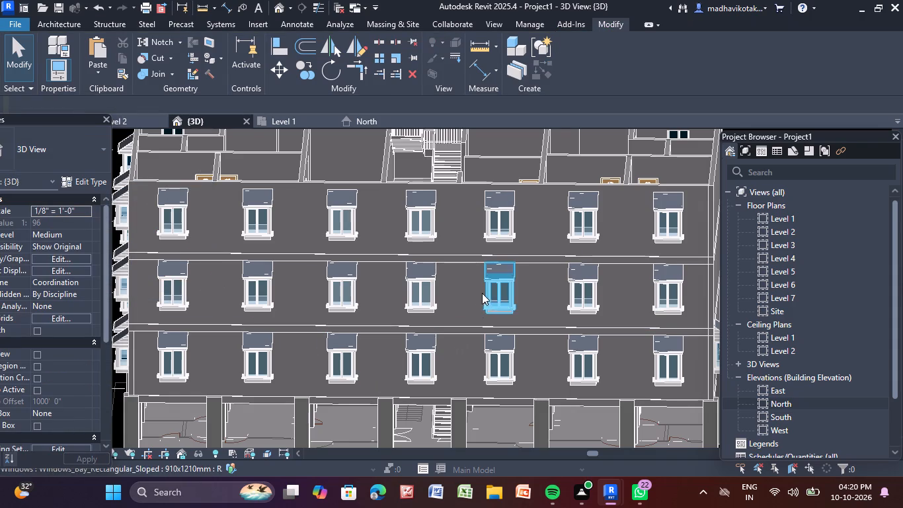
click(413, 280)
key(Escape)
Examine the bay windows on every storey of the building's other facades in 3D.
scroll(425, 285, down, 1)
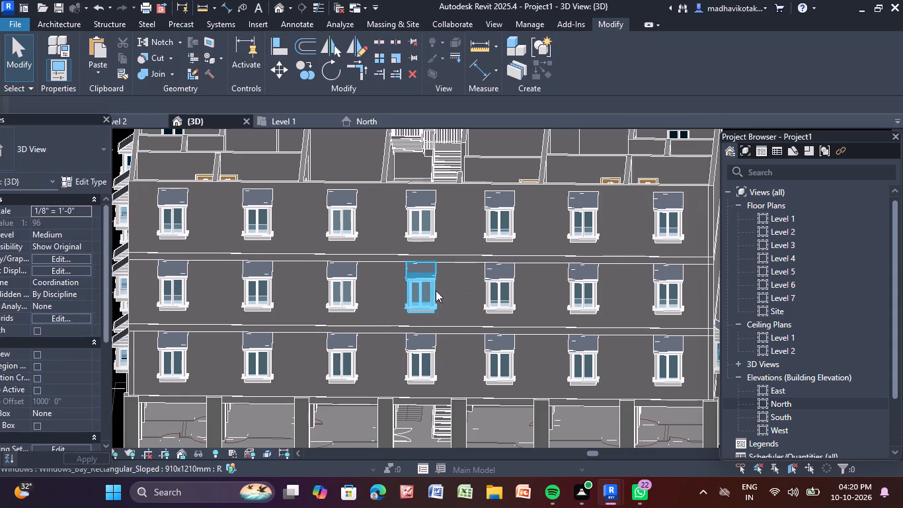
scroll(543, 312, down, 2)
shift+middle_drag(573, 328, 569, 316)
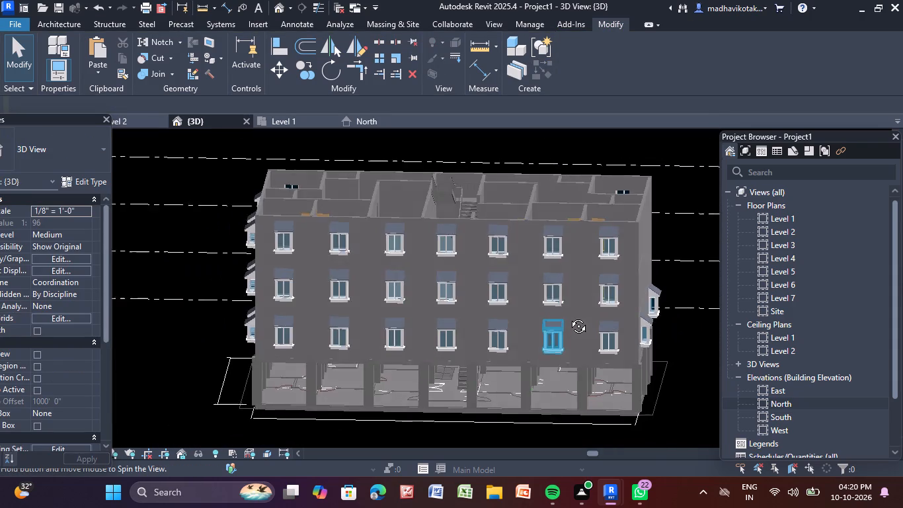
shift+middle_drag(569, 316, 576, 282)
middle_drag(676, 264, 507, 296)
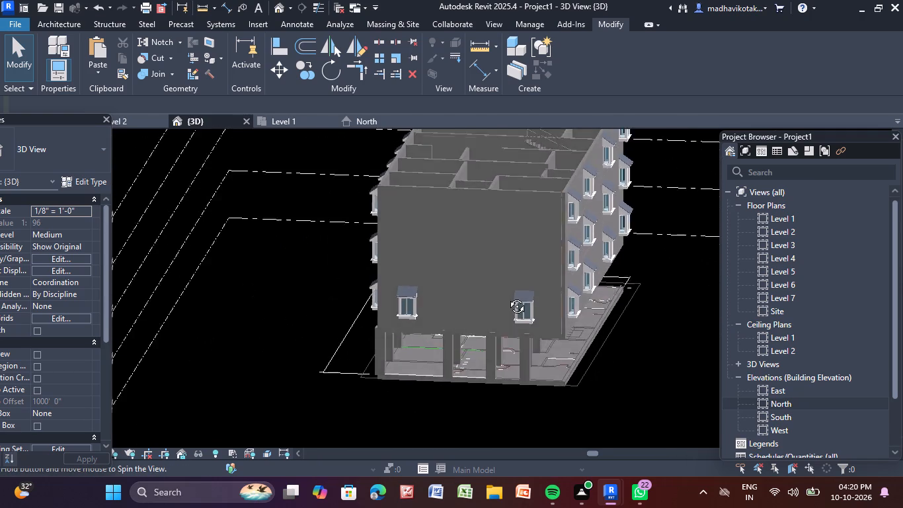
middle_drag(507, 296, 516, 260)
shift+middle_drag(622, 276, 338, 288)
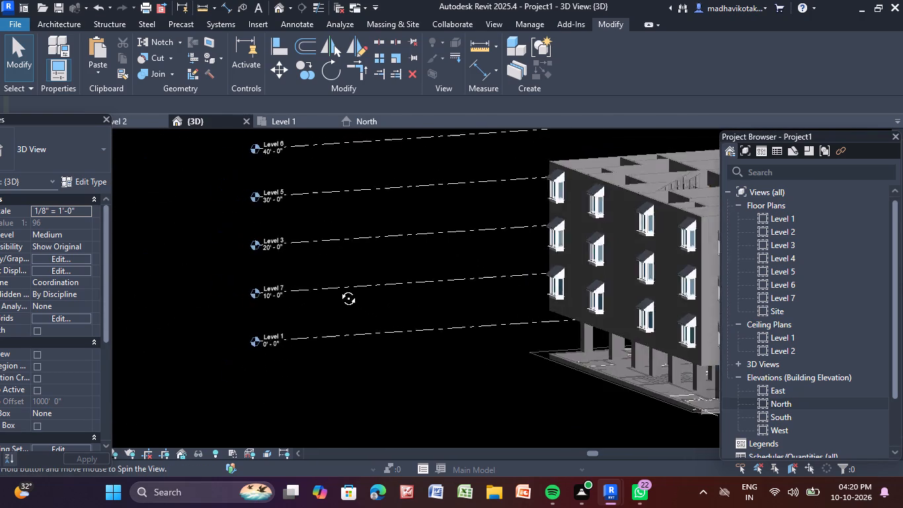
shift+middle_drag(338, 288, 286, 270)
scroll(373, 294, down, 2)
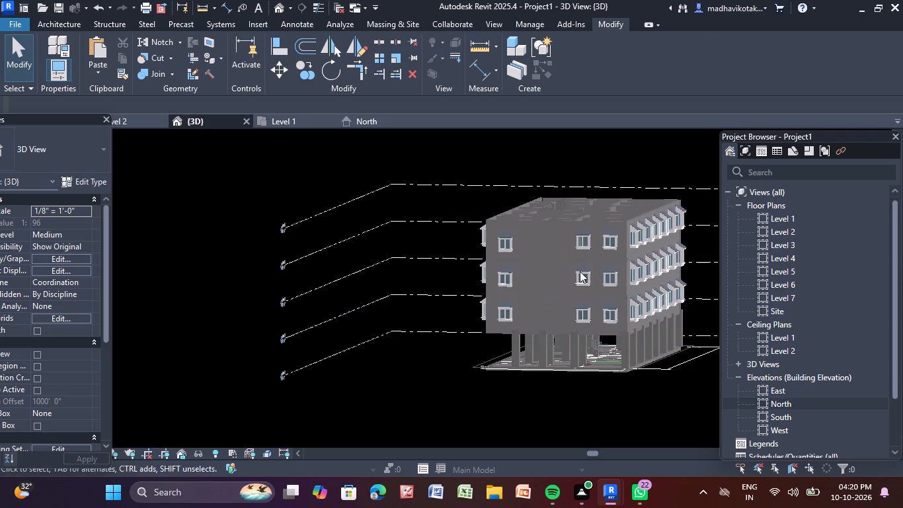
shift+middle_drag(646, 288, 662, 288)
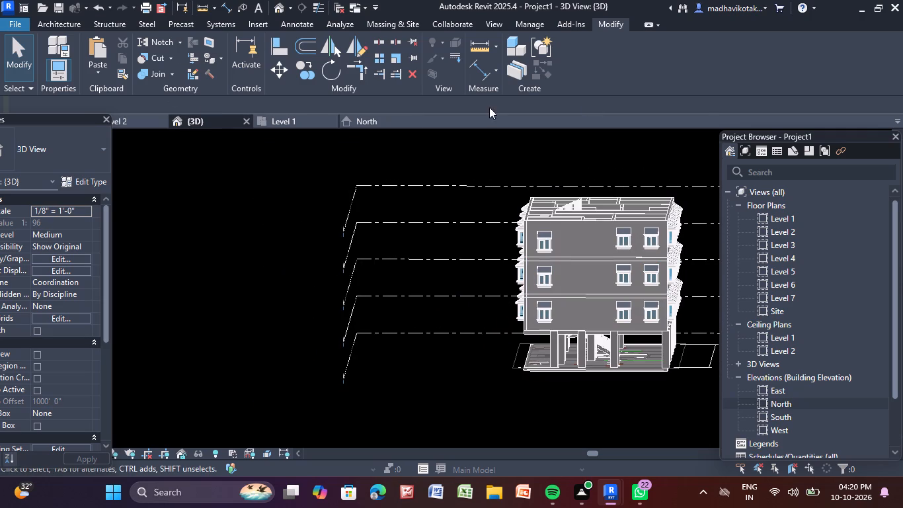
In the Level 2 plan, place a Window-Casement-Double 34" x 36" in the west wall at the small room midway along it.
double_click(809, 232)
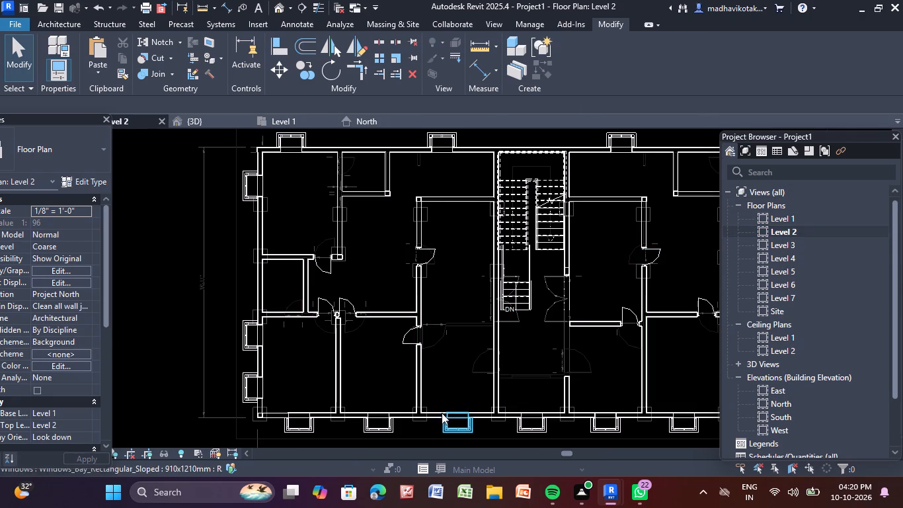
middle_drag(452, 398, 395, 339)
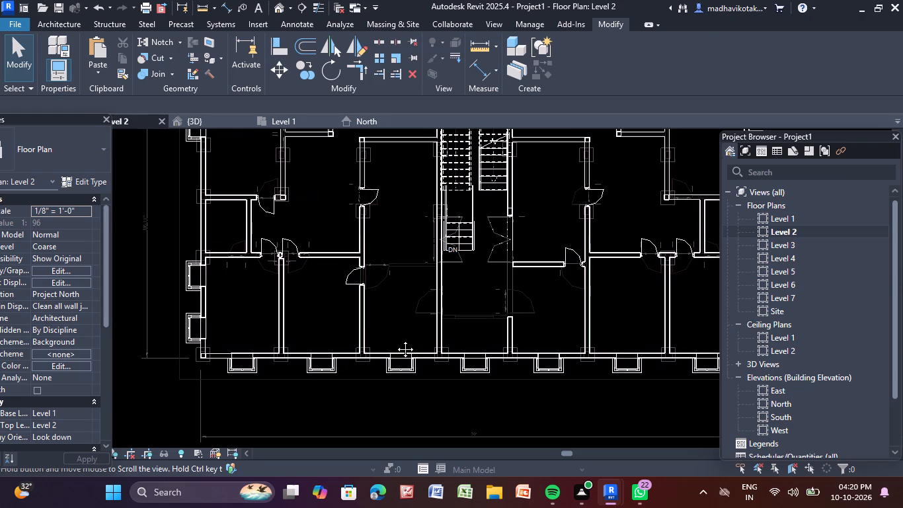
middle_drag(395, 339, 367, 343)
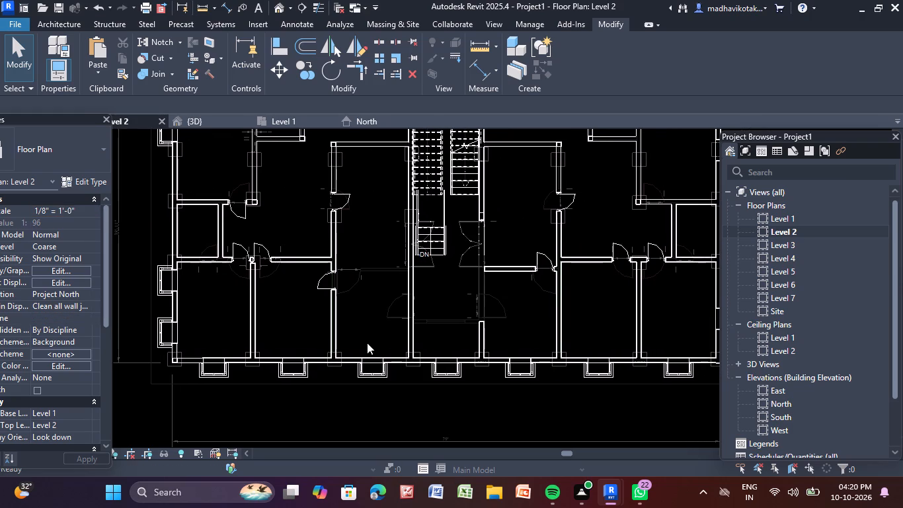
scroll(367, 343, down, 4)
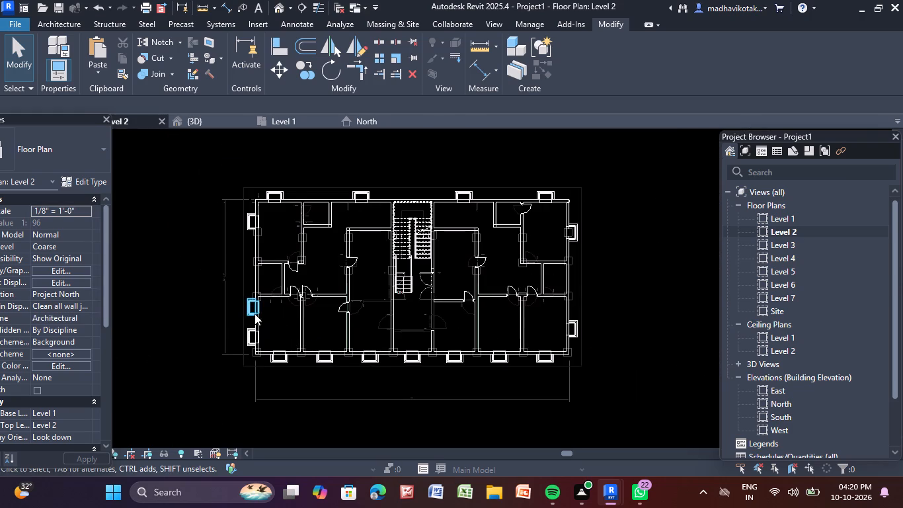
scroll(253, 241, up, 3)
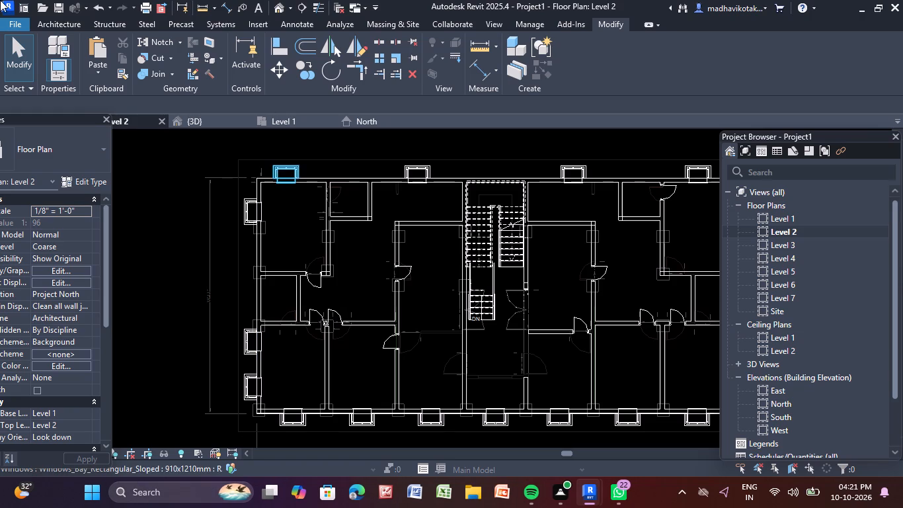
click(42, 26)
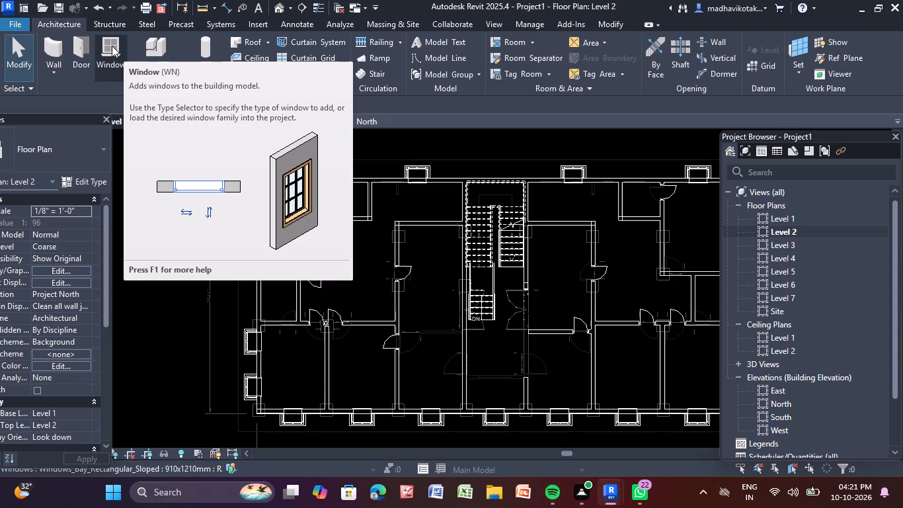
click(112, 46)
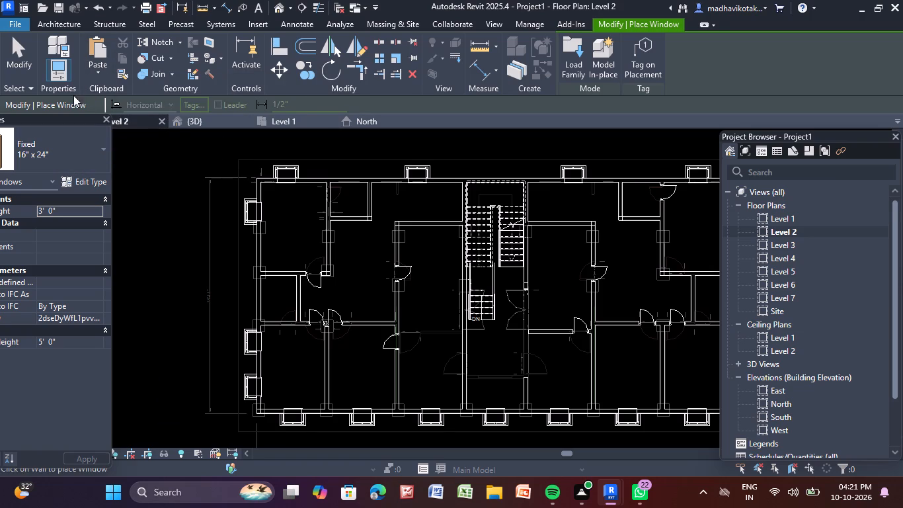
click(102, 157)
scroll(83, 256, down, 2)
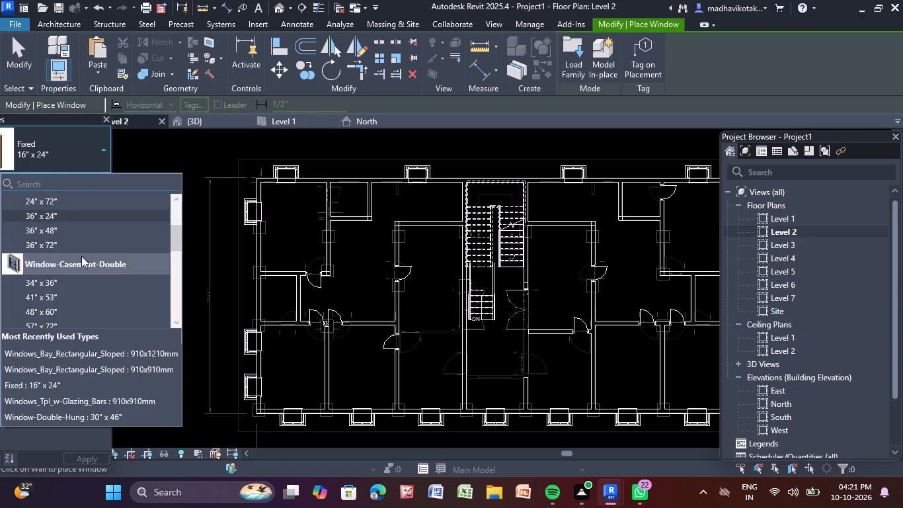
scroll(81, 256, down, 1)
click(78, 237)
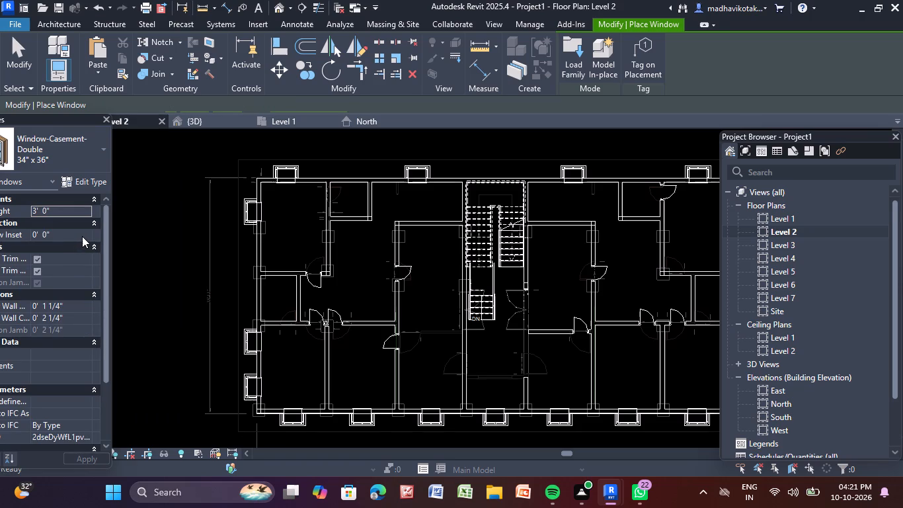
click(253, 304)
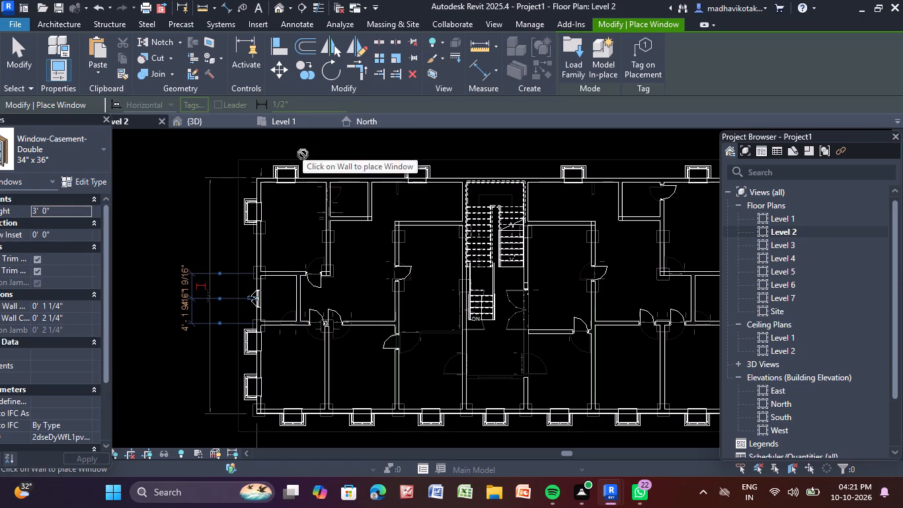
Place the same casement window at both small rooms along the Level 2 north wall and at the east wall's small middle room.
click(346, 175)
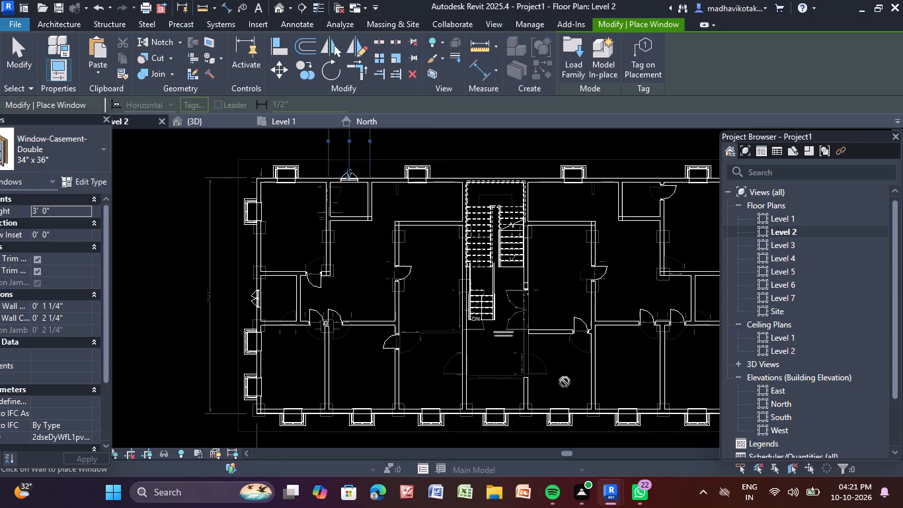
click(635, 175)
middle_drag(568, 247, 379, 253)
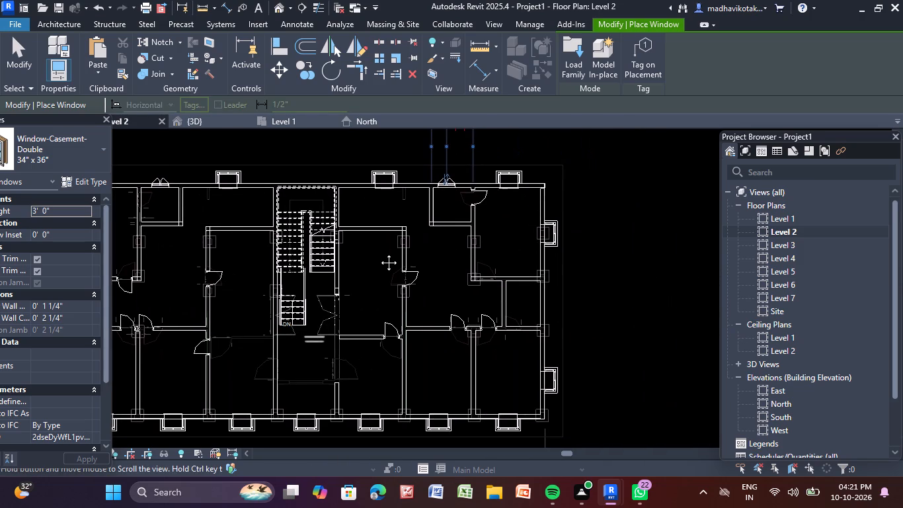
middle_drag(379, 253, 377, 253)
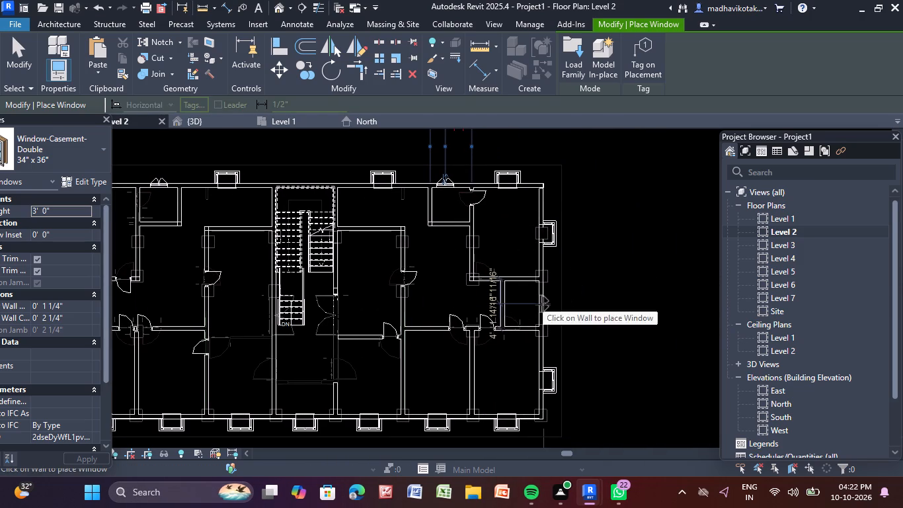
click(543, 304)
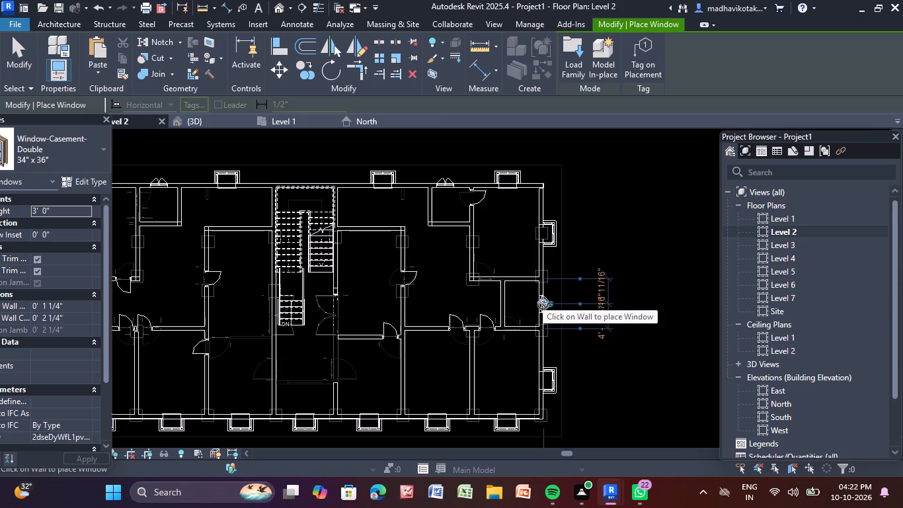
key(Escape)
key(Escape)
key(Escape)
scroll(543, 304, down, 1)
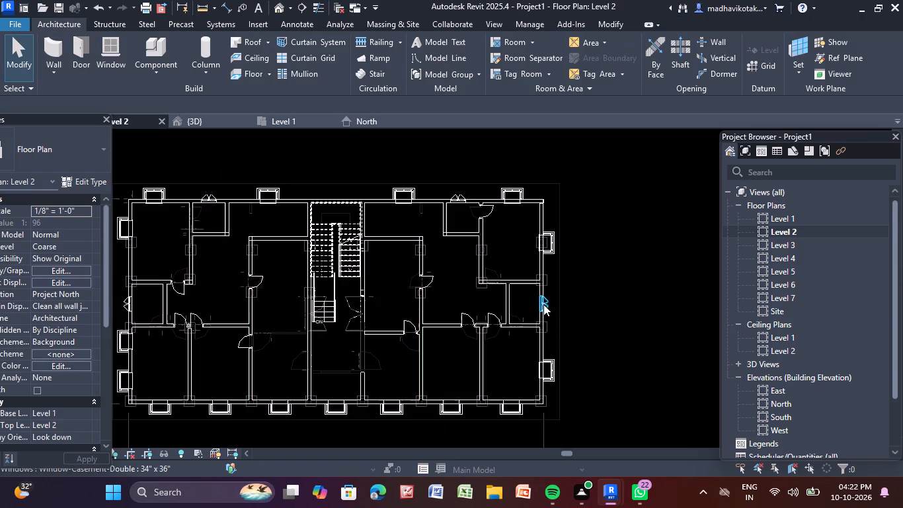
In 3D, copy the Level 2 casement window on the west wall straight up to each of the two storeys above.
click(206, 120)
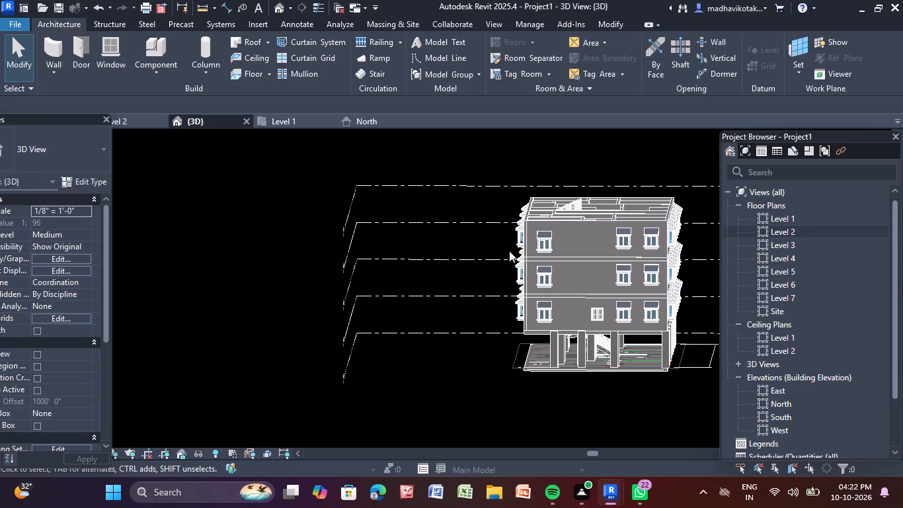
click(600, 312)
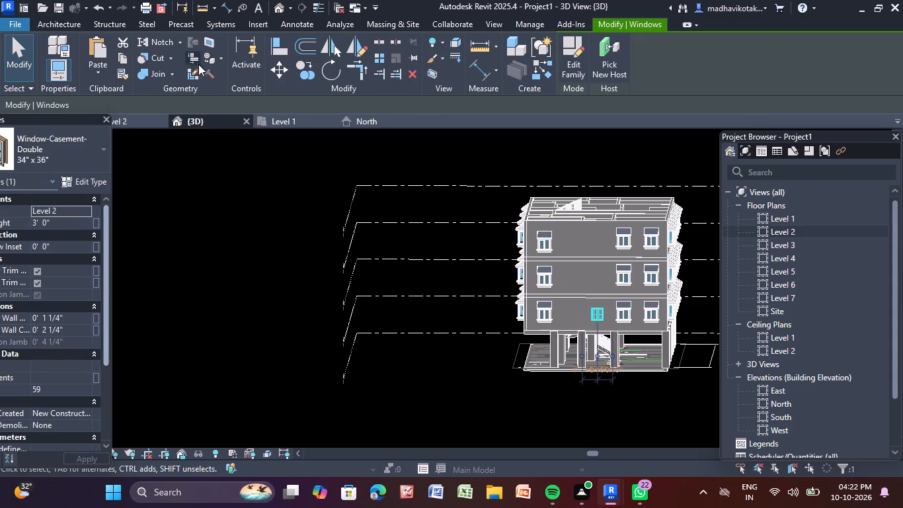
click(309, 72)
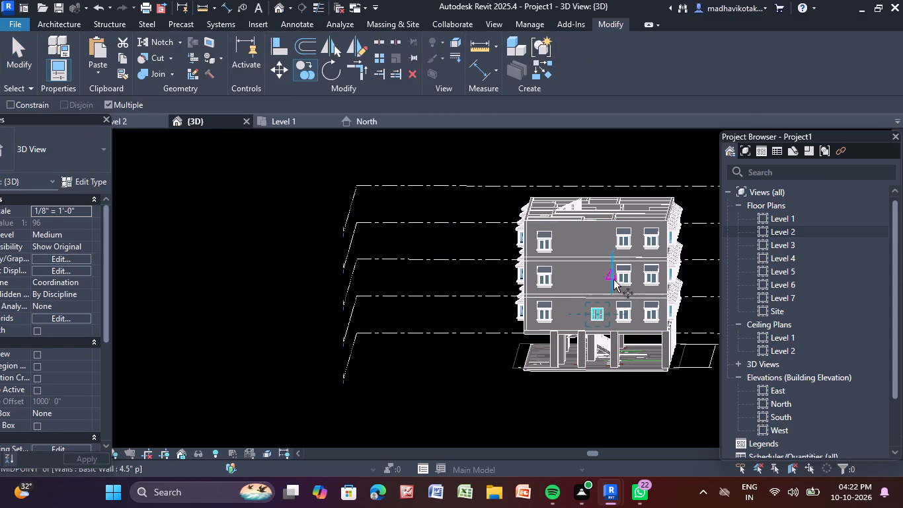
click(594, 319)
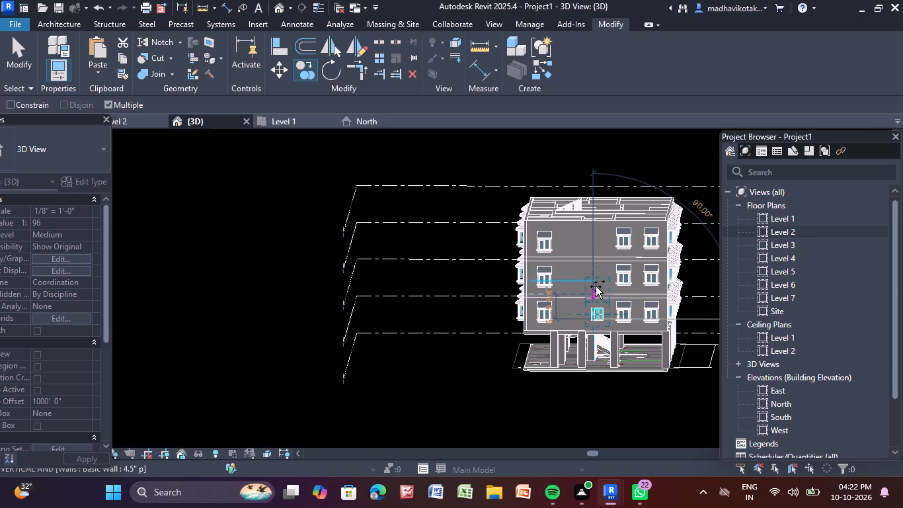
scroll(596, 282, up, 4)
click(596, 282)
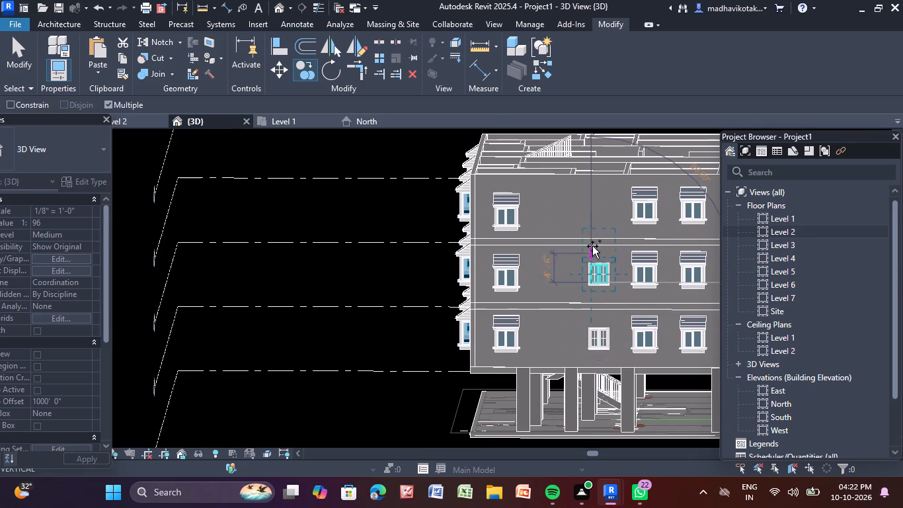
click(591, 215)
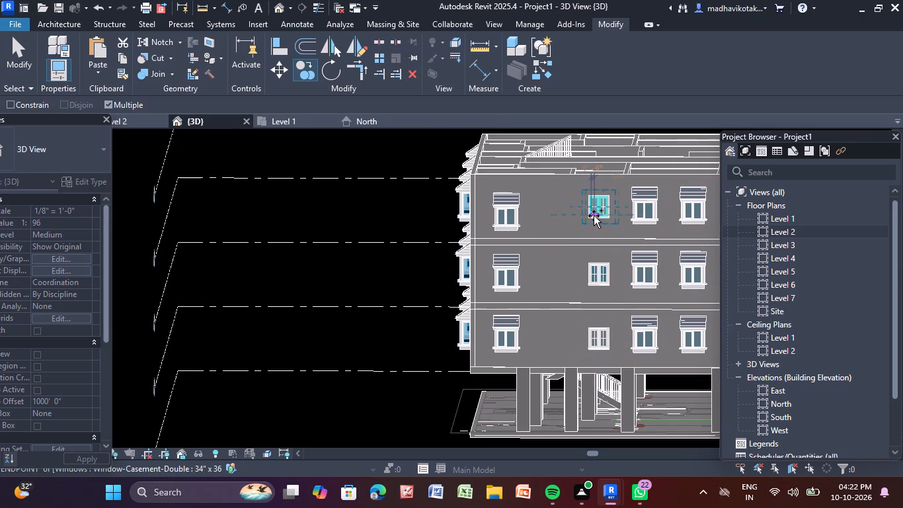
key(Escape)
key(Escape)
Set the sill height of the top-storey casement window on the west wall to 3'.
click(593, 208)
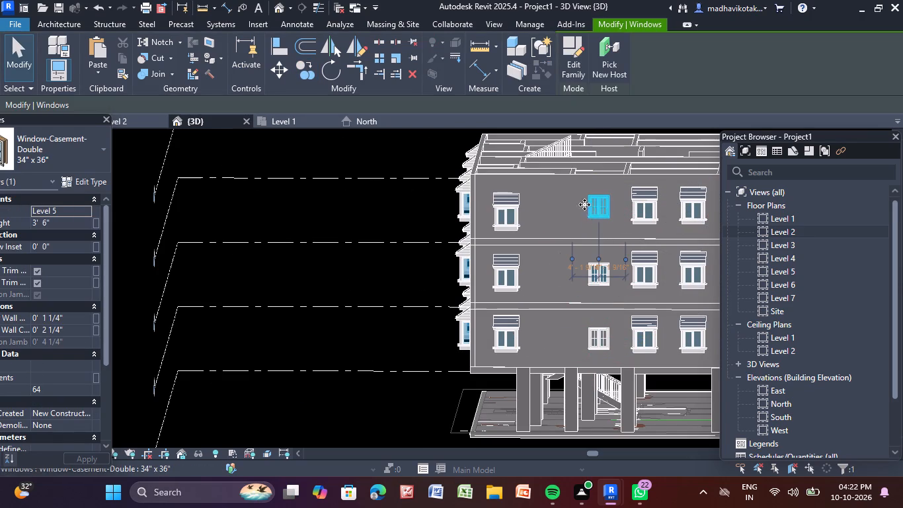
click(75, 223)
key(BackSpace)
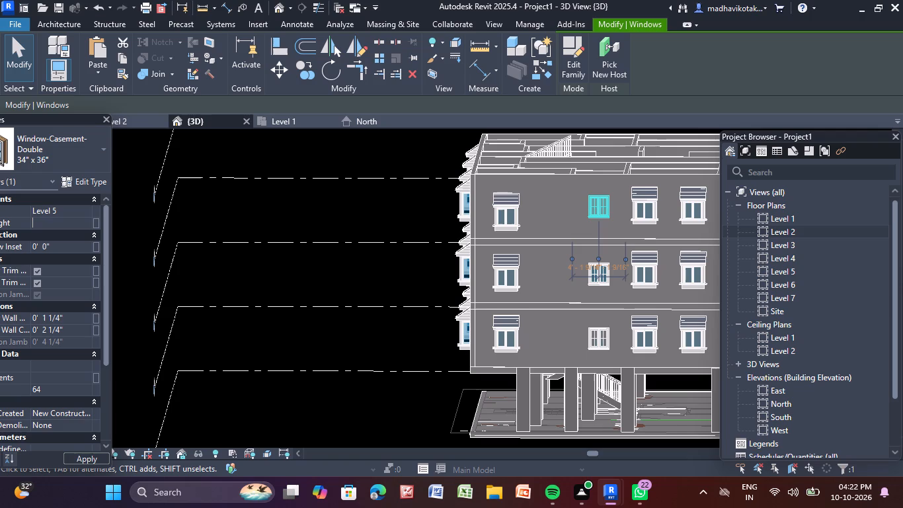
text(3')
key(Return)
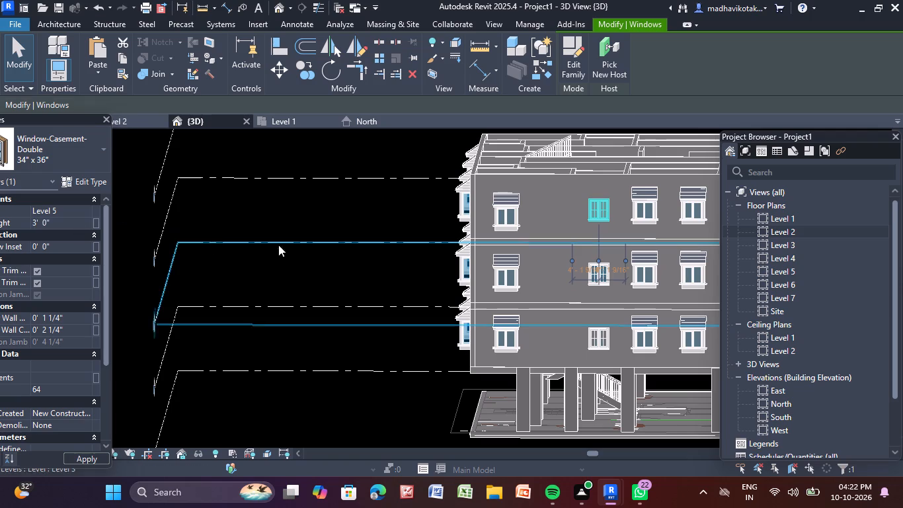
Set the top-storey west casement window's horizontal distance on its south side to 3' and clear the selection.
click(592, 276)
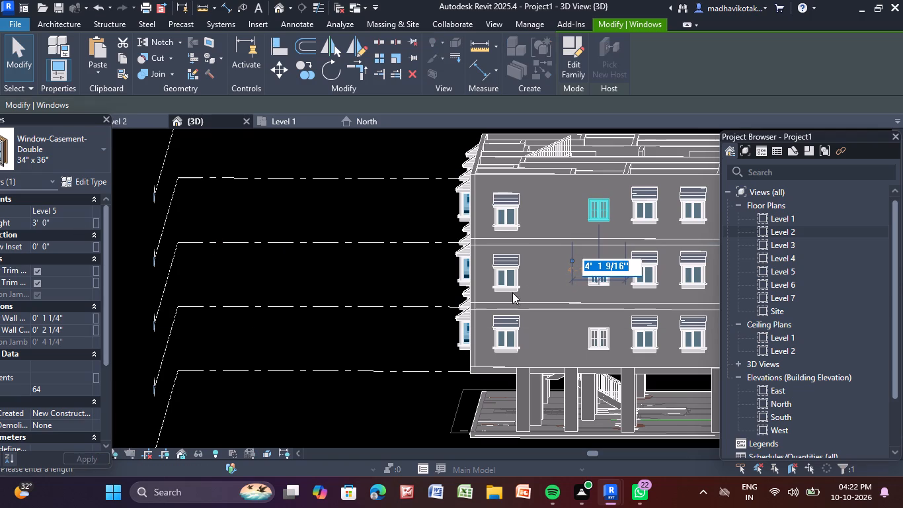
click(629, 269)
key(BackSpace)
key(BackSpace)
key(BackSpace)
key(BackSpace)
key(BackSpace)
key(BackSpace)
key(BackSpace)
key(BackSpace)
key(BackSpace)
key(BackSpace)
key(BackSpace)
key(BackSpace)
key(BackSpace)
key(BackSpace)
key(BackSpace)
key(BackSpace)
key(BackSpace)
key(BackSpace)
key(BackSpace)
key(BackSpace)
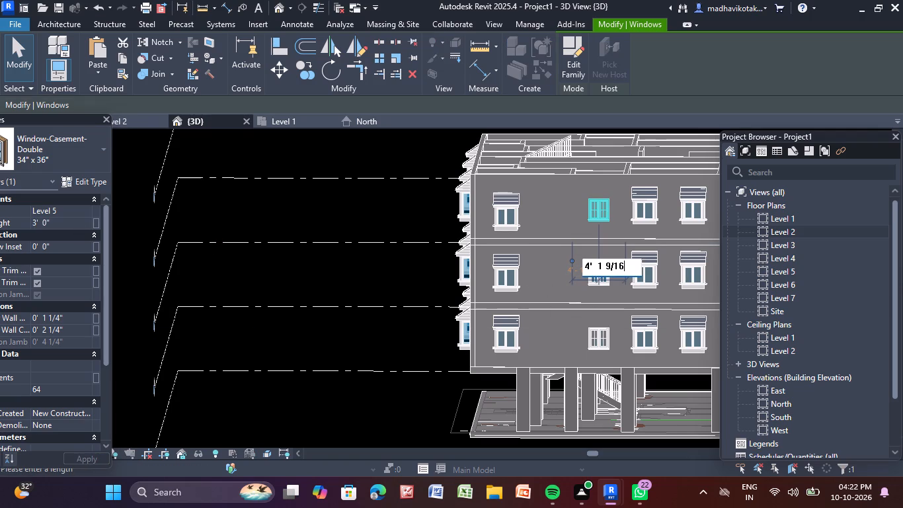
text(3')
key(Return)
click(557, 278)
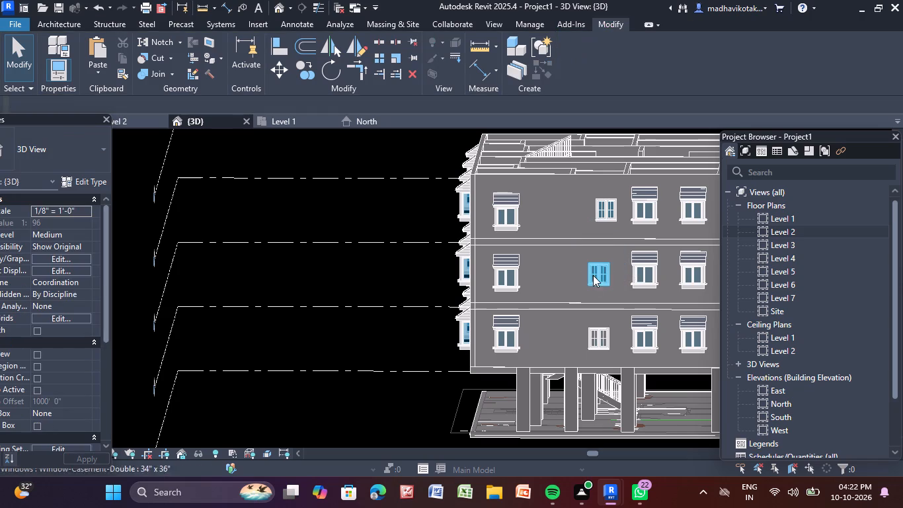
Check the properties of the middle- and lower-storey casement windows on the west wall.
click(603, 275)
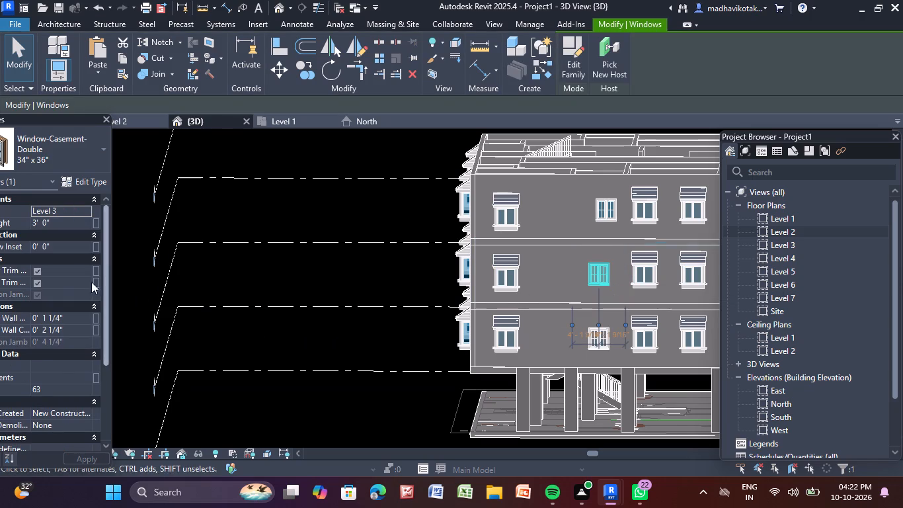
key(Escape)
click(596, 341)
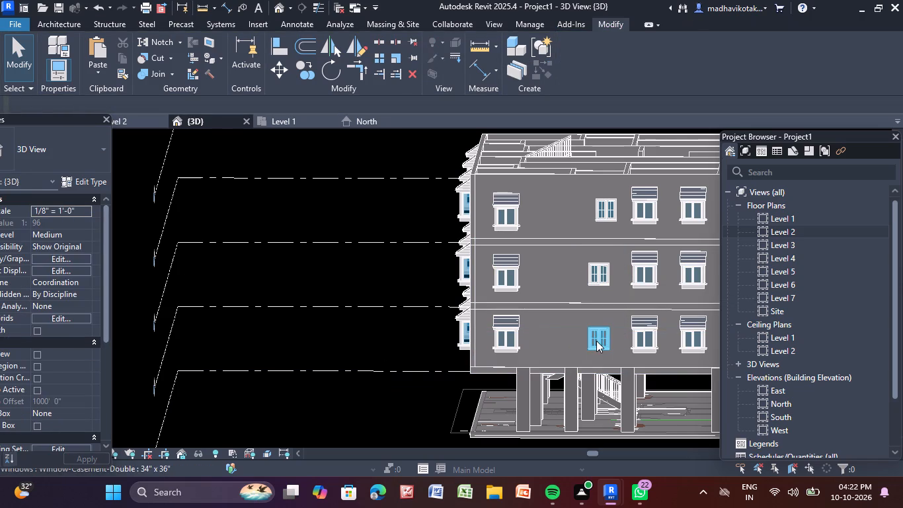
key(Escape)
In 3D, copy the Level 2 bay window at the south end of the east wall straight up to each of the two storeys above.
scroll(795, 144, down, 2)
scroll(614, 196, down, 1)
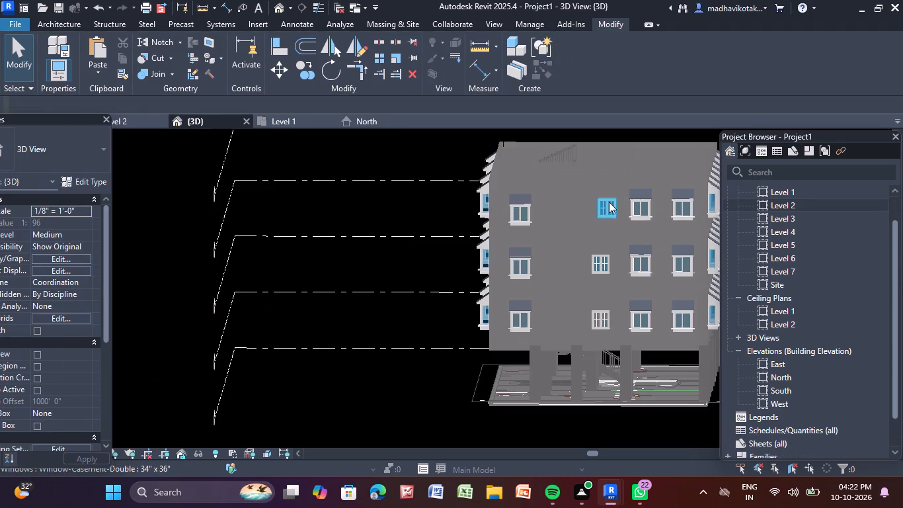
scroll(609, 214, down, 2)
middle_drag(609, 214, 524, 224)
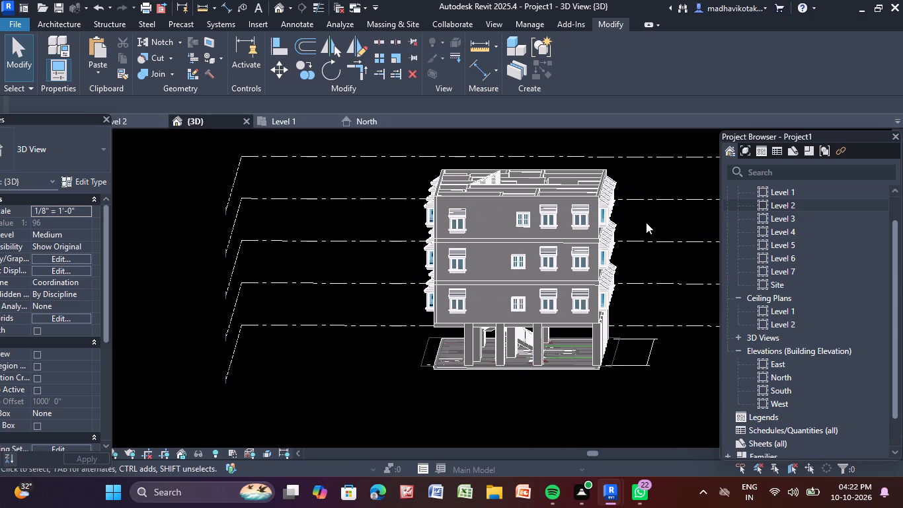
shift+middle_drag(646, 222, 342, 290)
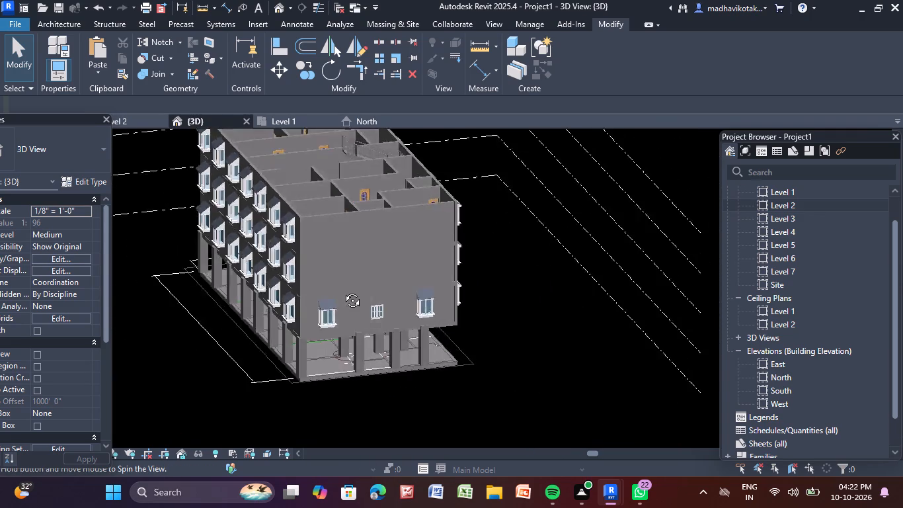
shift+middle_drag(342, 290, 333, 224)
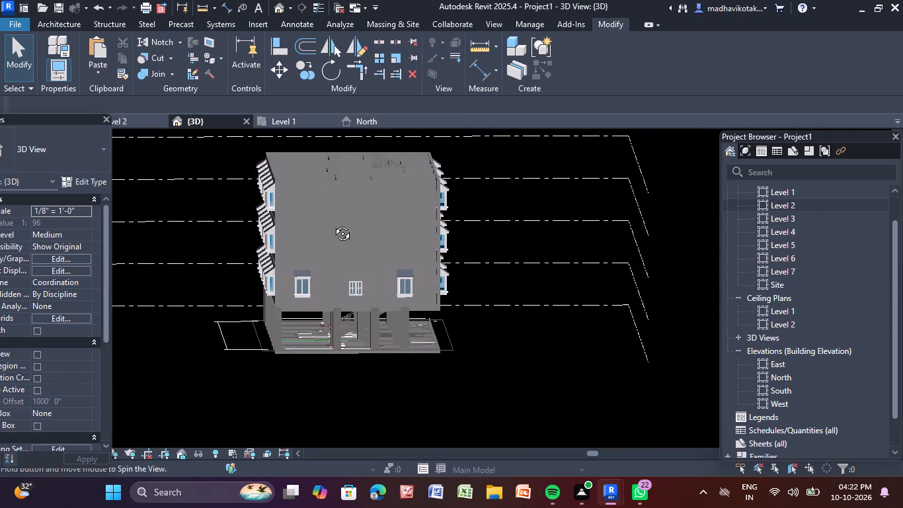
shift+middle_drag(333, 224, 333, 223)
click(407, 283)
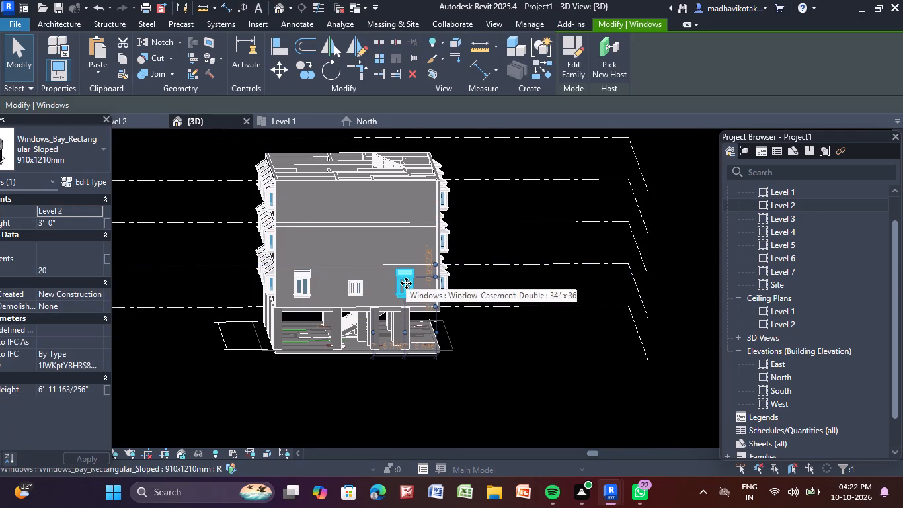
click(301, 273)
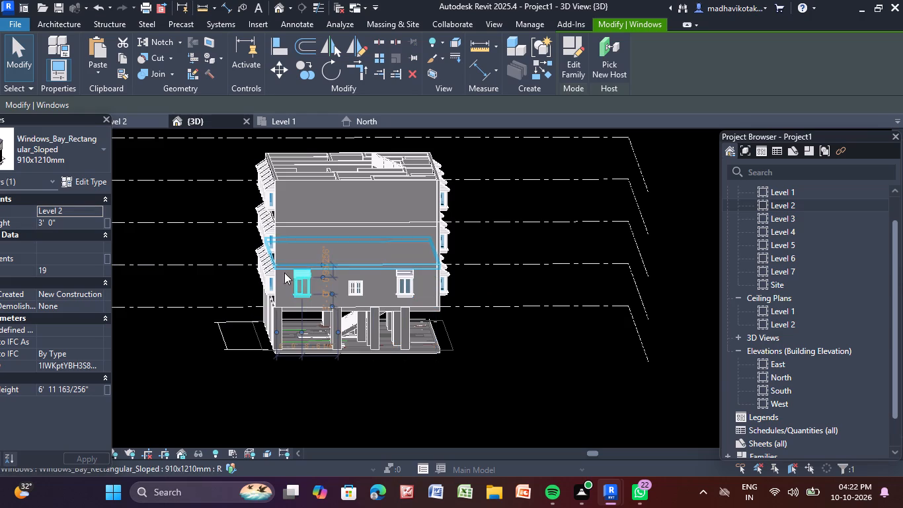
click(307, 69)
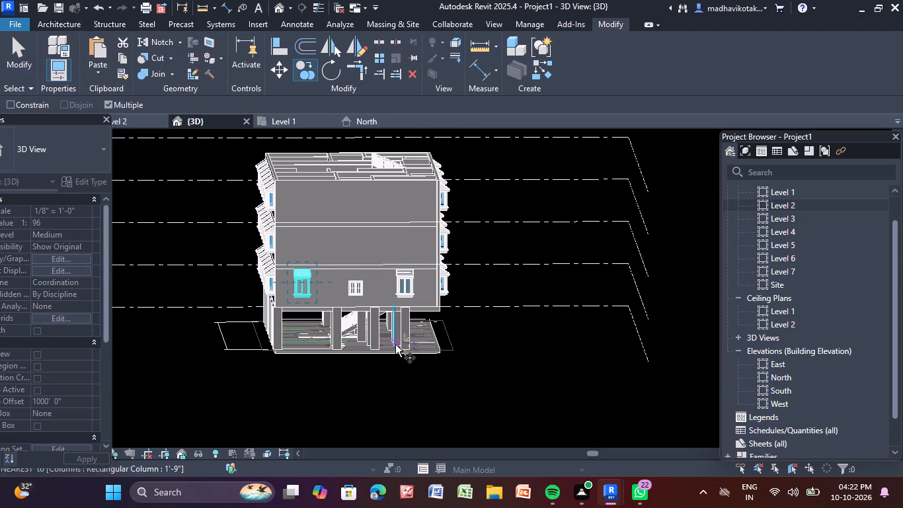
click(302, 282)
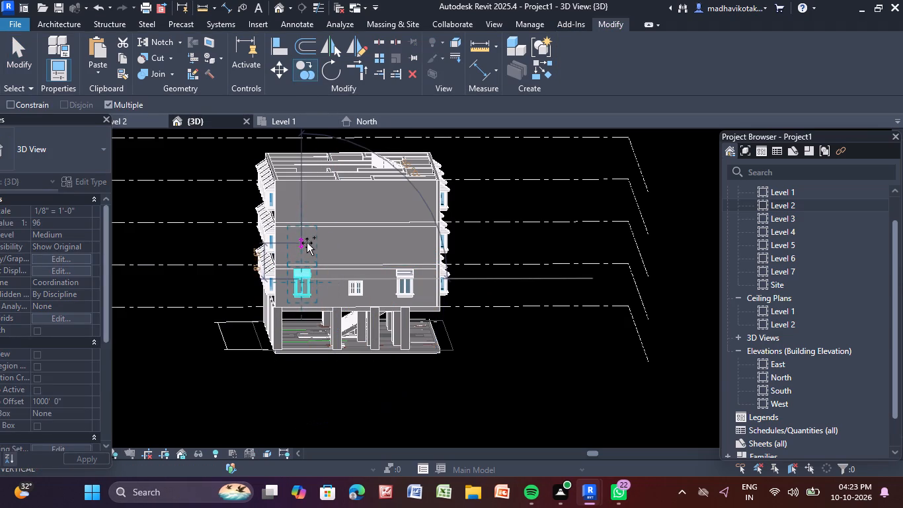
click(305, 242)
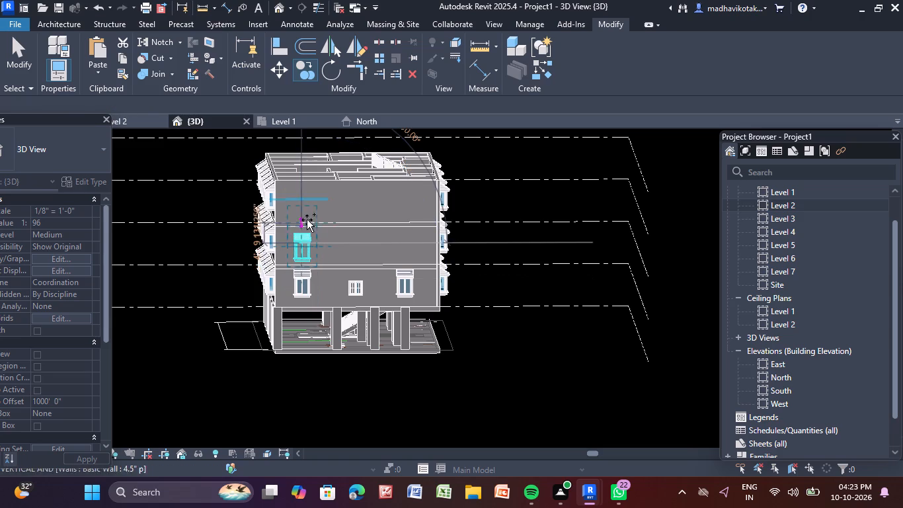
click(302, 200)
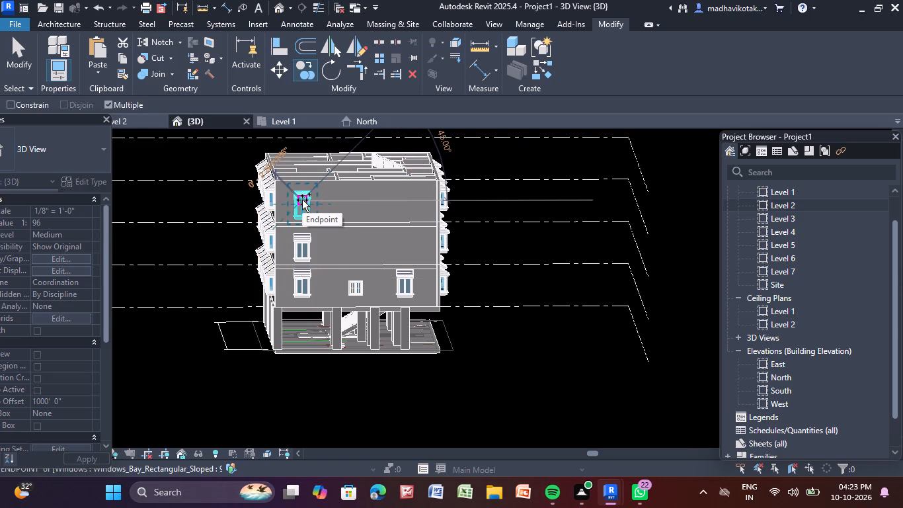
key(Escape)
Copy the Level 2 bay window at the north end of the east wall up to each of the two storeys above.
click(410, 278)
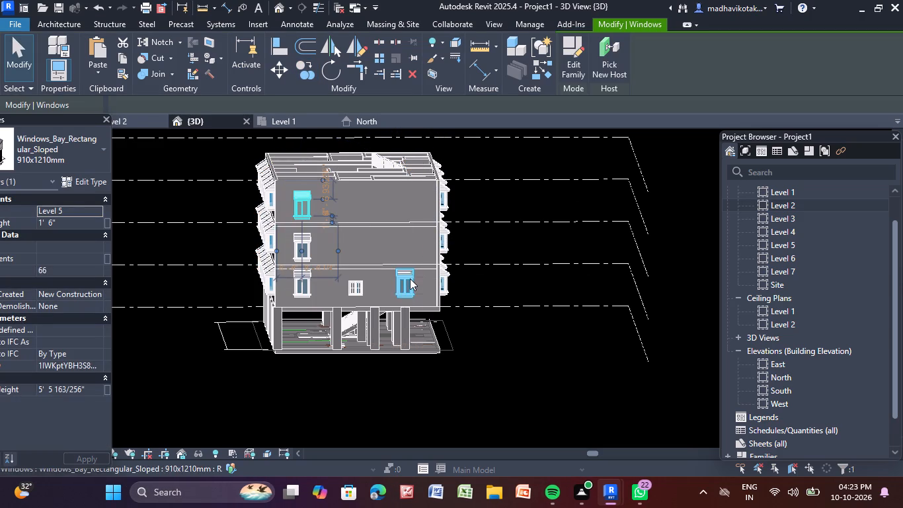
click(302, 70)
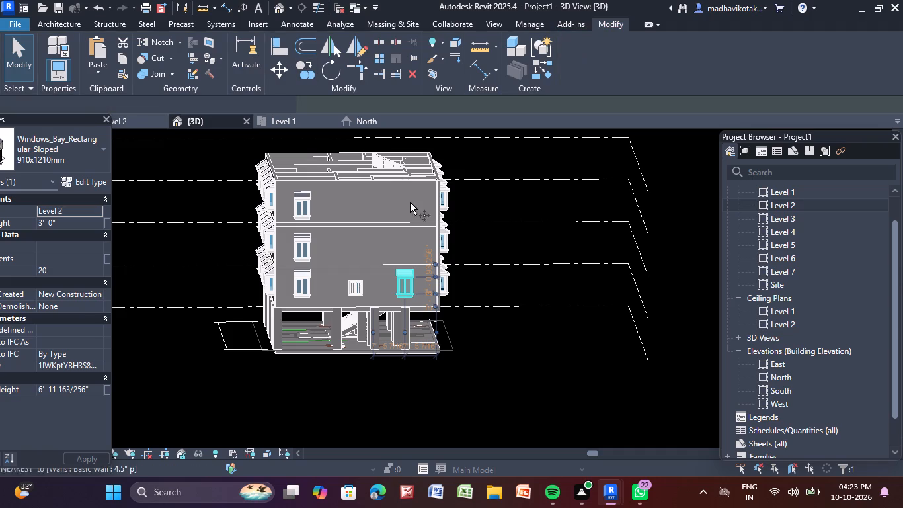
click(405, 275)
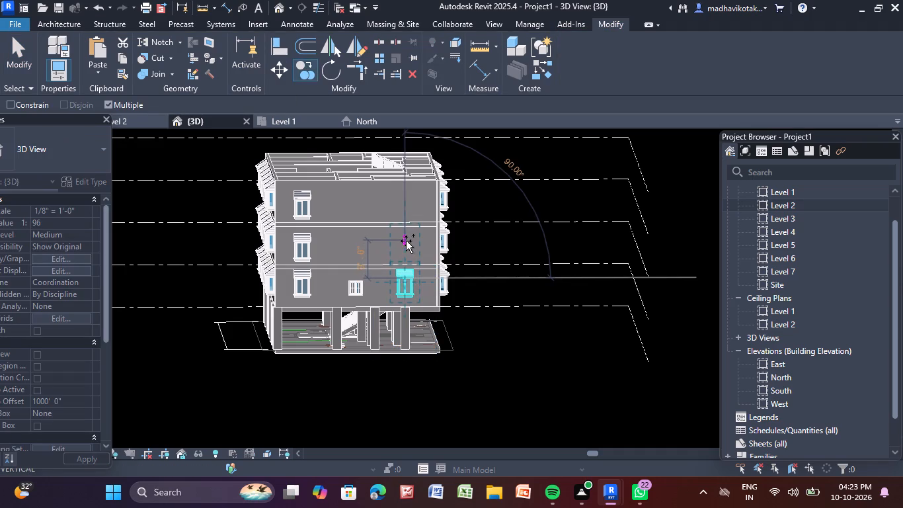
click(406, 241)
click(408, 196)
key(Escape)
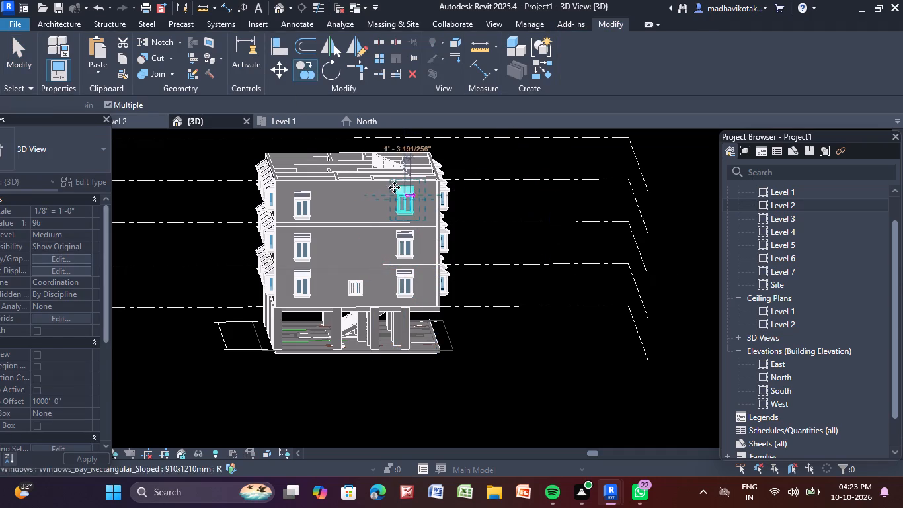
Copy the Level 2 casement window in the middle of the east wall straight up to each of the two storeys above.
click(360, 288)
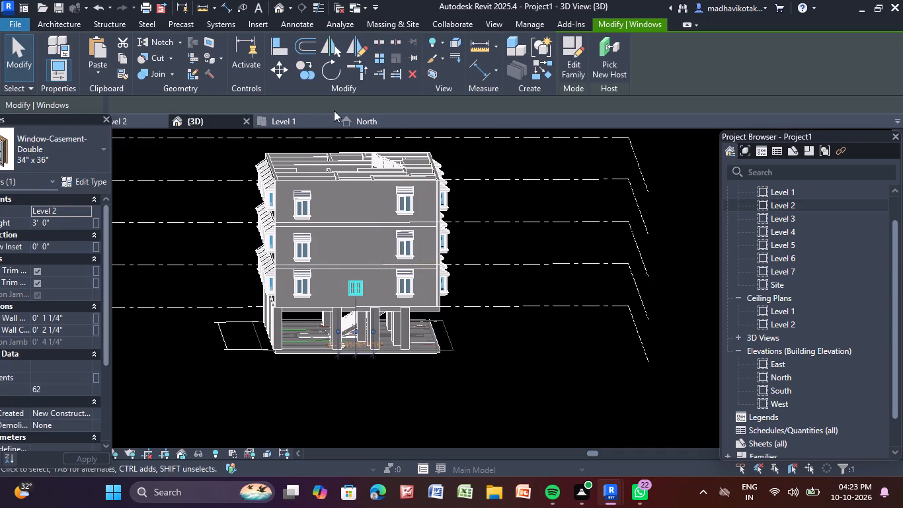
click(307, 76)
click(357, 290)
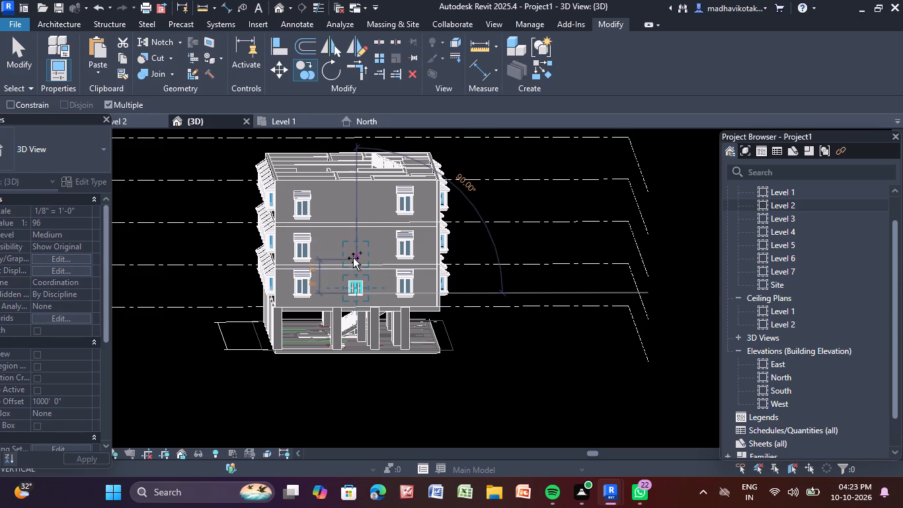
click(353, 258)
click(356, 212)
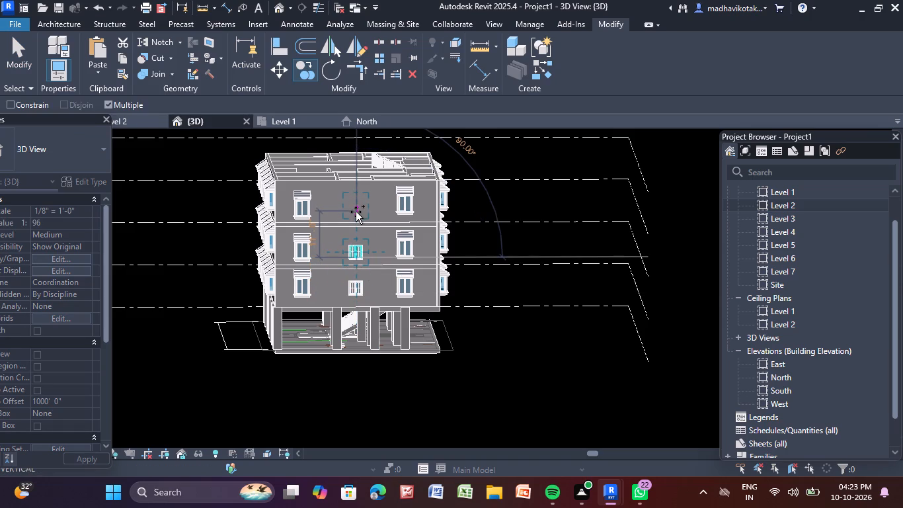
key(Escape)
key(Escape)
Set the sill height of the top-storey casement window on the east wall to 3'.
click(357, 209)
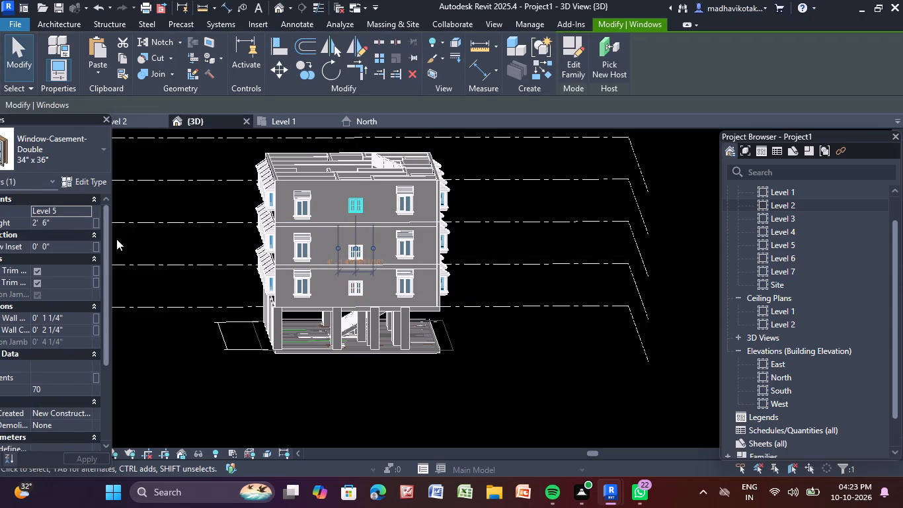
click(79, 227)
key(BackSpace)
key(BackSpace)
key(BackSpace)
key(BackSpace)
key(BackSpace)
key(BackSpace)
key(BackSpace)
key(BackSpace)
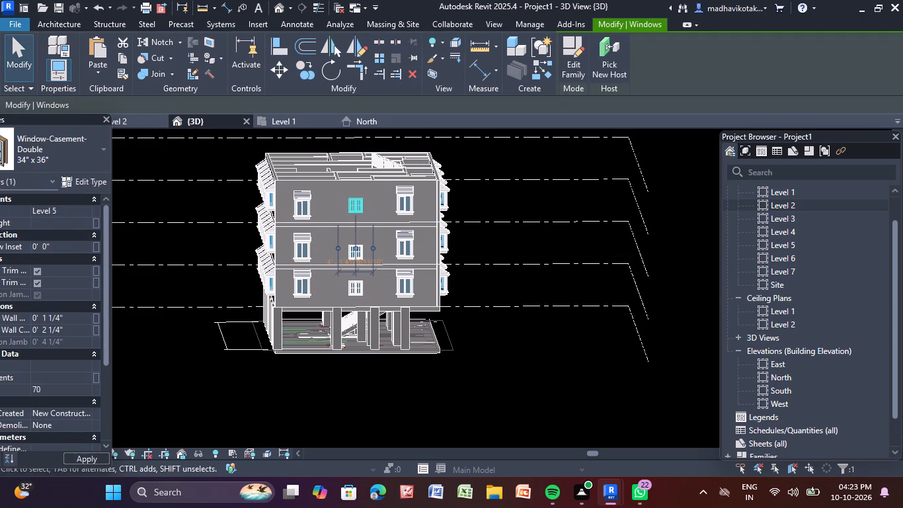
text(3')
key(Return)
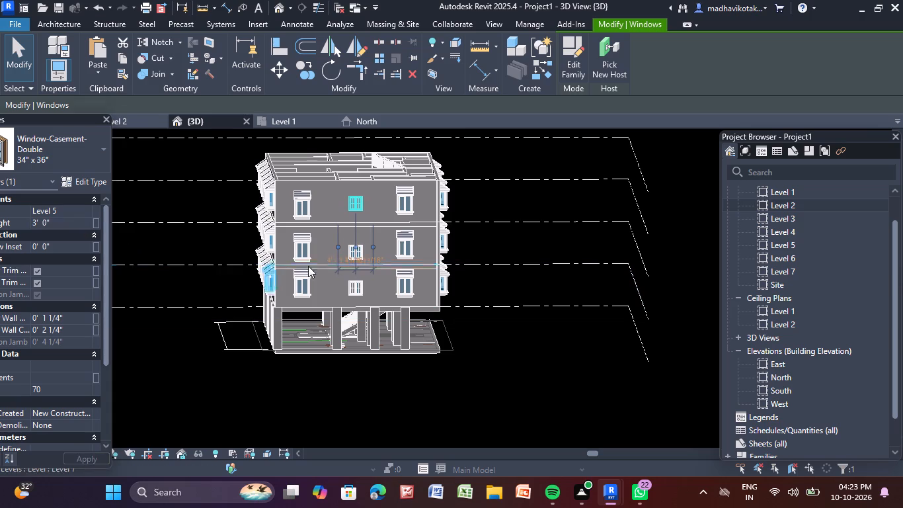
key(Escape)
Set the sill height of the middle-storey casement window on the east wall to 3'.
click(352, 249)
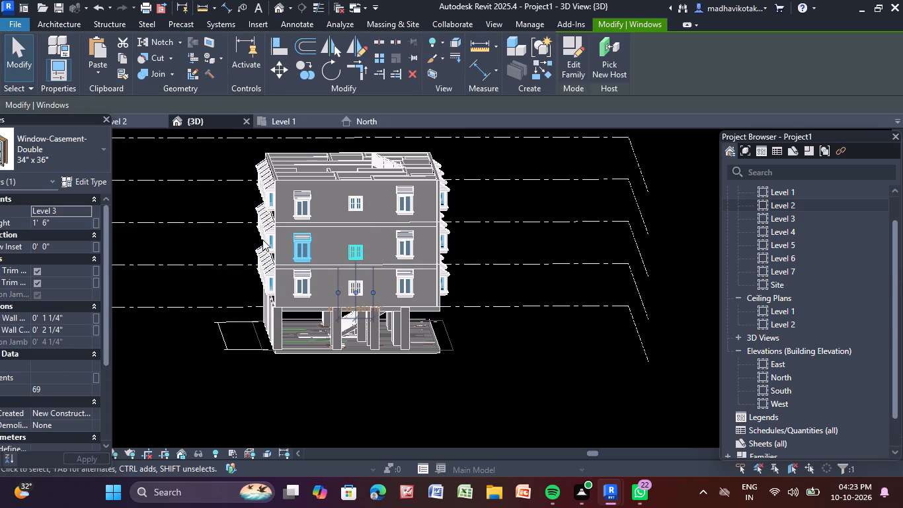
click(72, 220)
key(BackSpace)
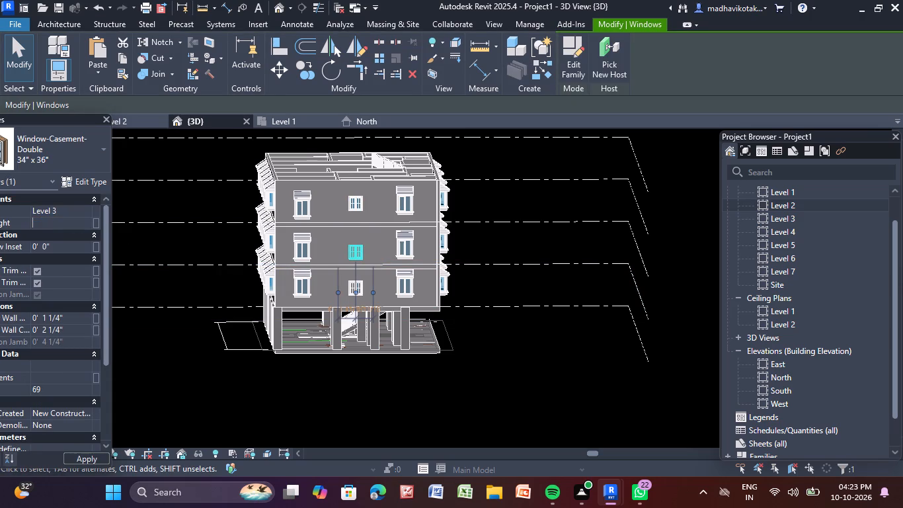
text(3')
key(Return)
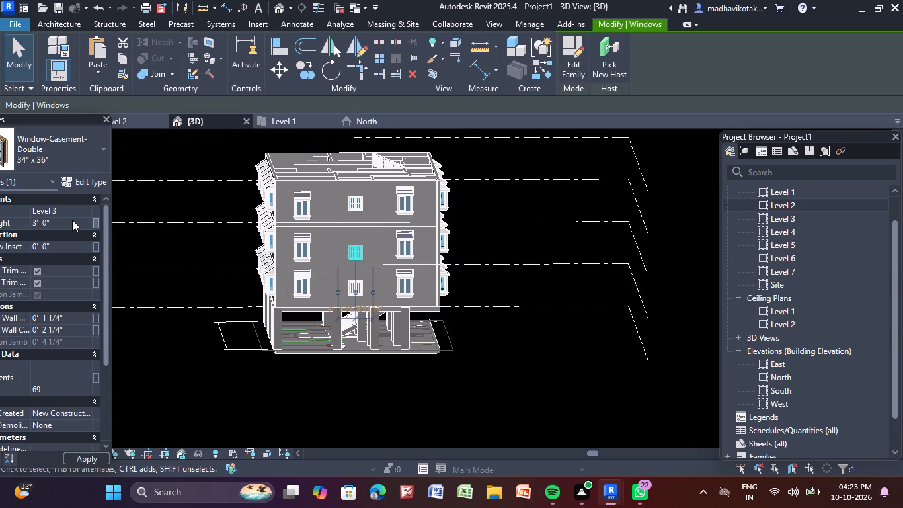
key(Escape)
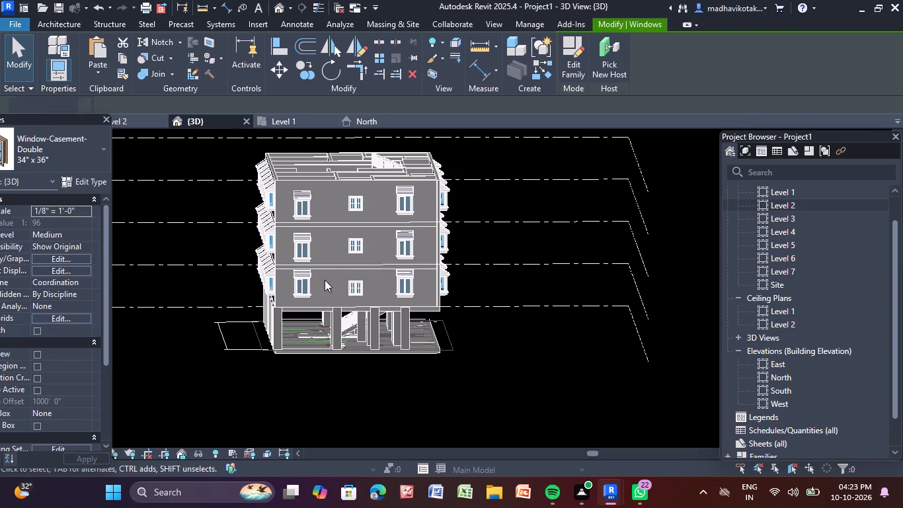
click(355, 283)
key(Escape)
Set the sill height of the middle-storey bay window at the east wall's south end to 3'.
click(307, 249)
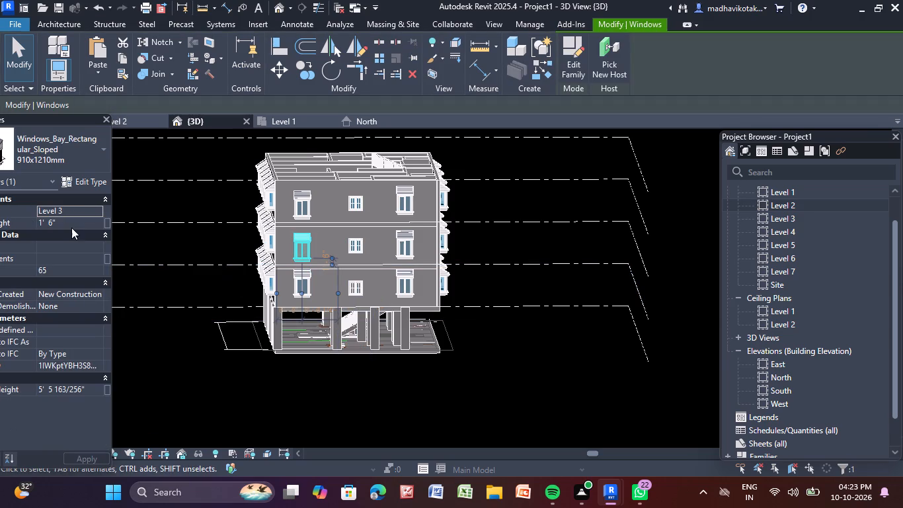
click(69, 222)
key(BackSpace)
text(3')
key(Return)
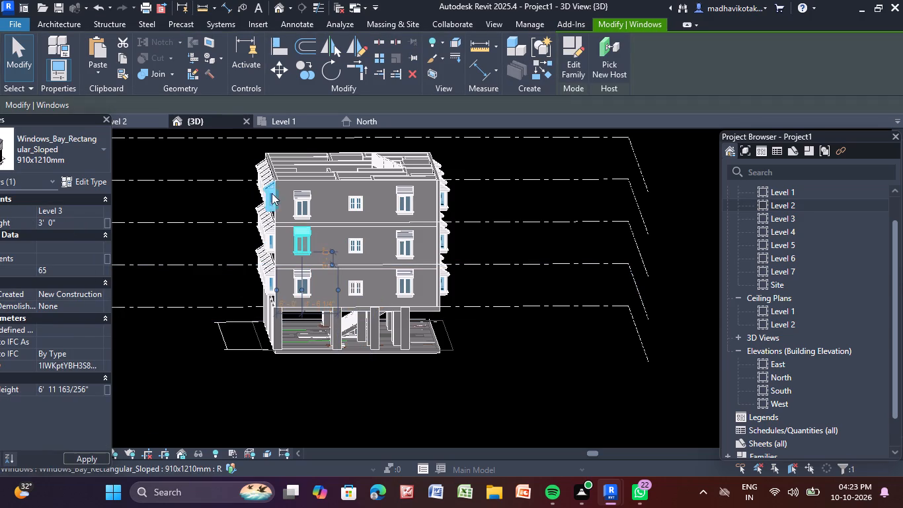
Set the sill height of the top-storey bay window at the east wall's south end to 3'.
click(305, 198)
click(78, 229)
key(BackSpace)
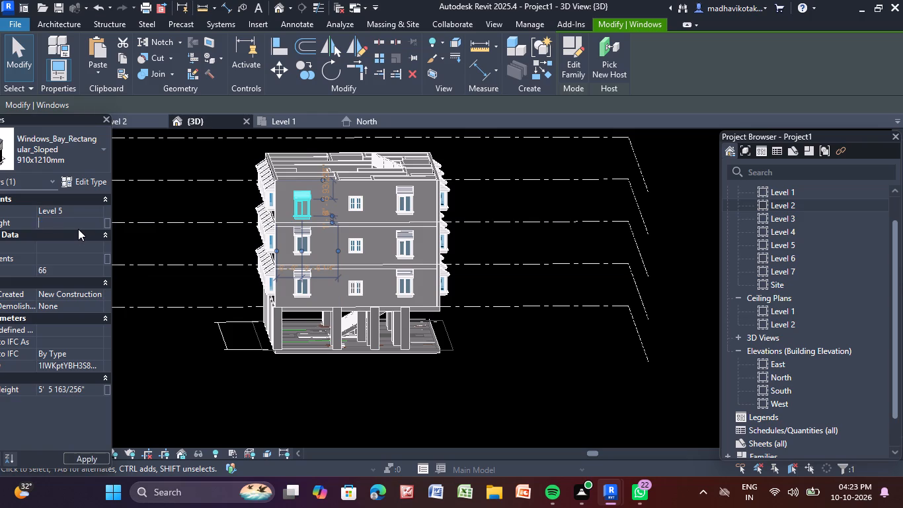
text(3')
key(Return)
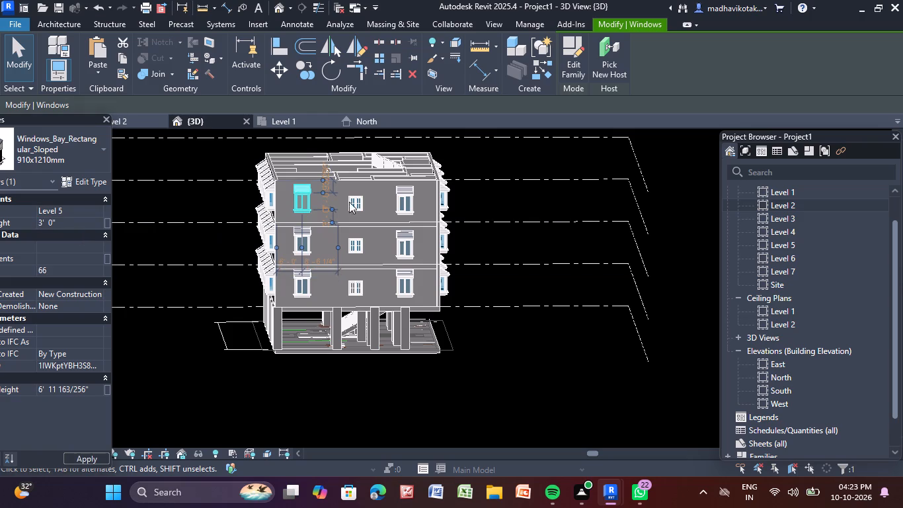
Set the sill height of the top-storey bay window at the east wall's north end to 3'.
click(407, 191)
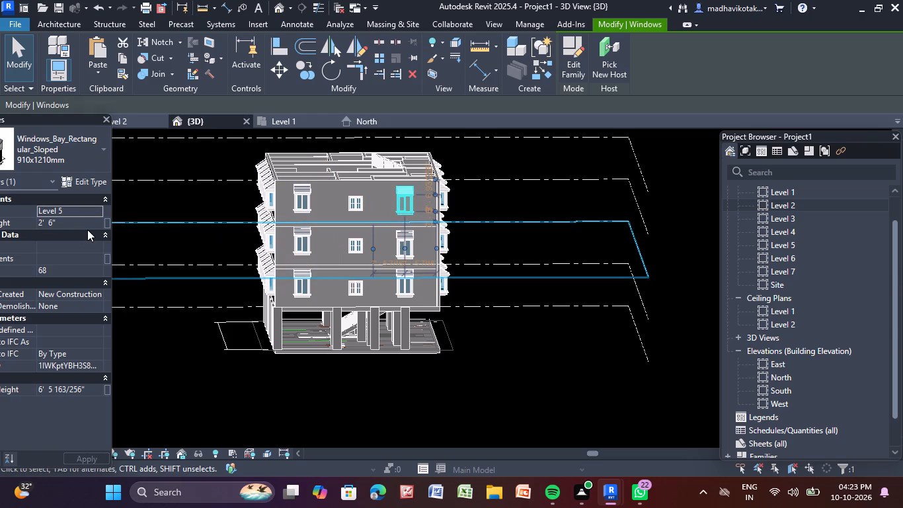
click(85, 222)
key(BackSpace)
text(3')
key(Return)
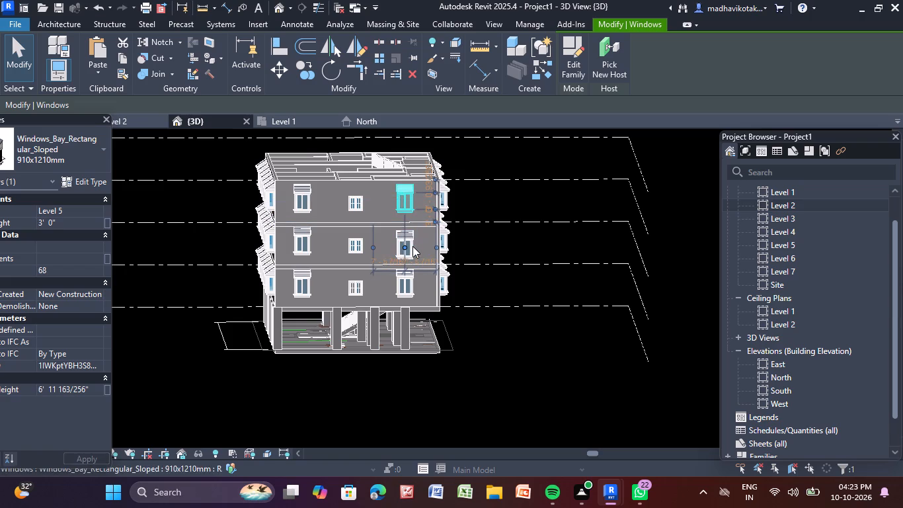
Set the middle-storey north-end bay window's sill height on the east wall to 3' and check the Level 2 bay window below.
click(412, 246)
key(Escape)
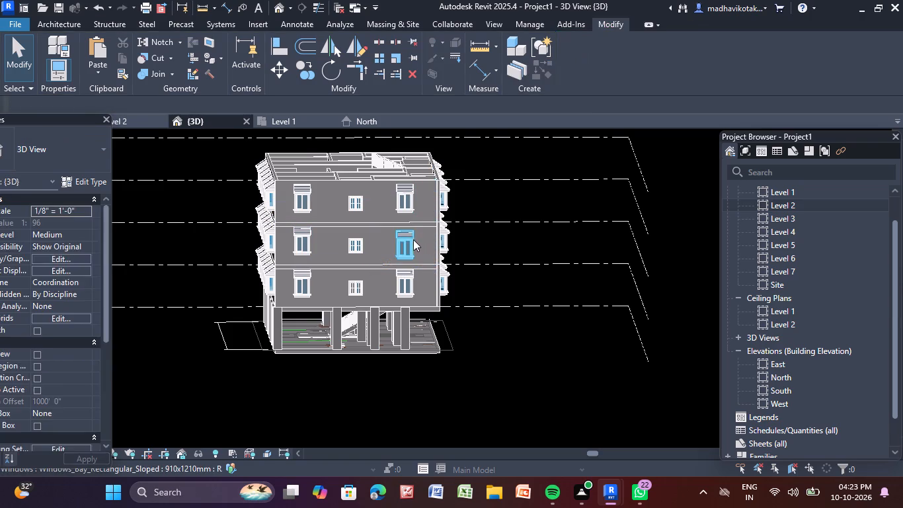
click(409, 238)
click(81, 220)
key(BackSpace)
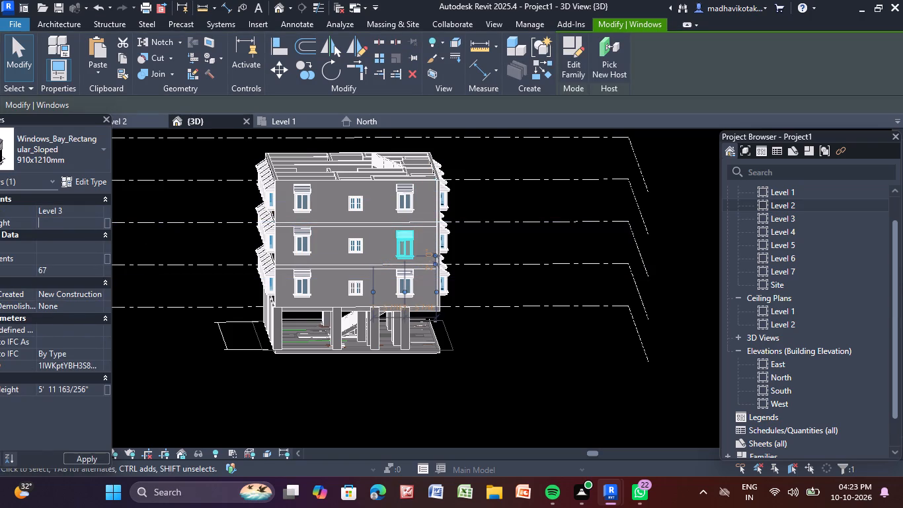
text(3')
key(Return)
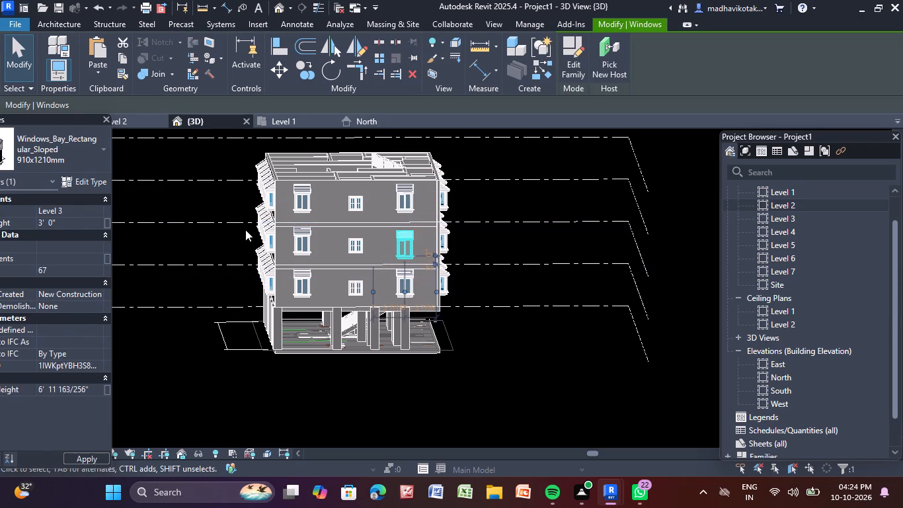
click(412, 280)
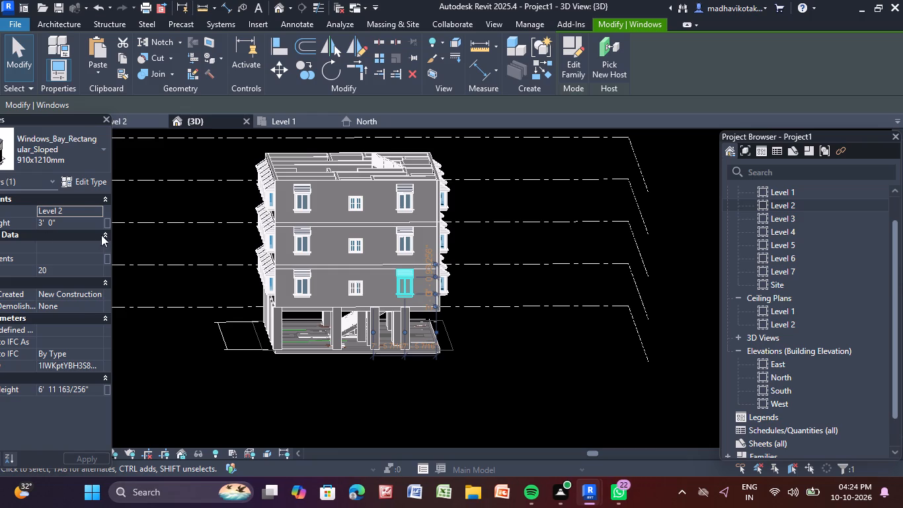
key(Escape)
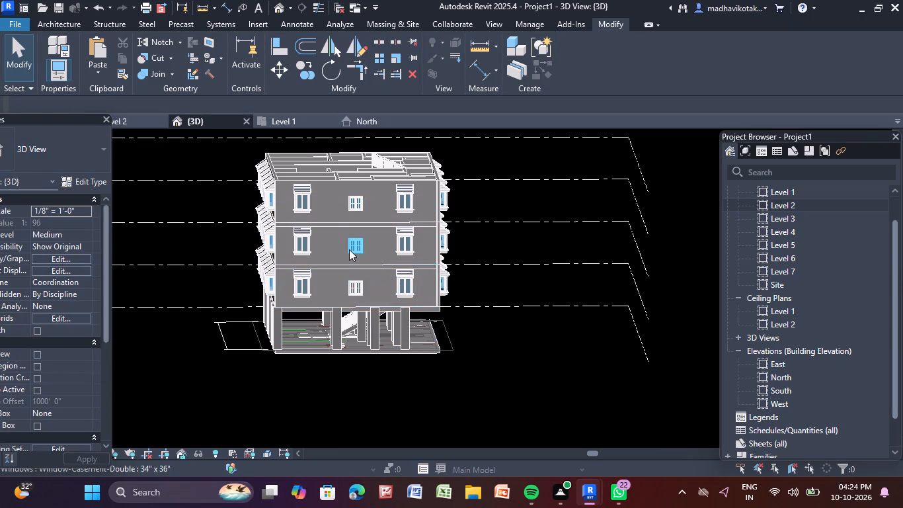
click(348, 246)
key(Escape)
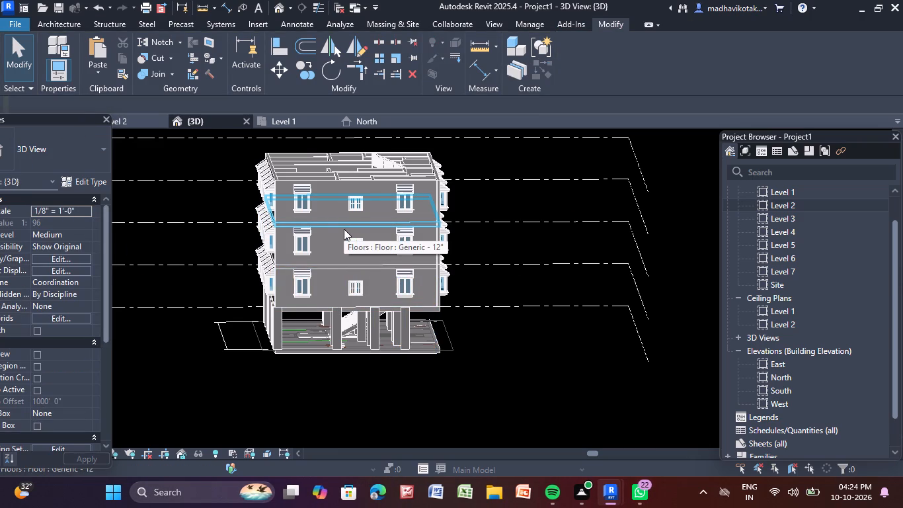
Copy the Level 2 casement window near the north wall's east end straight up to the middle and top storeys.
shift+middle_drag(481, 223, 376, 274)
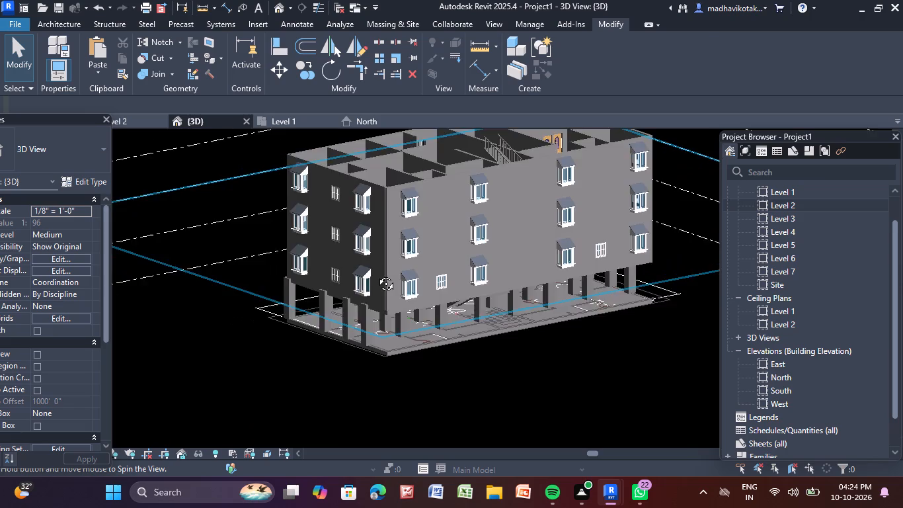
shift+middle_drag(376, 274, 323, 276)
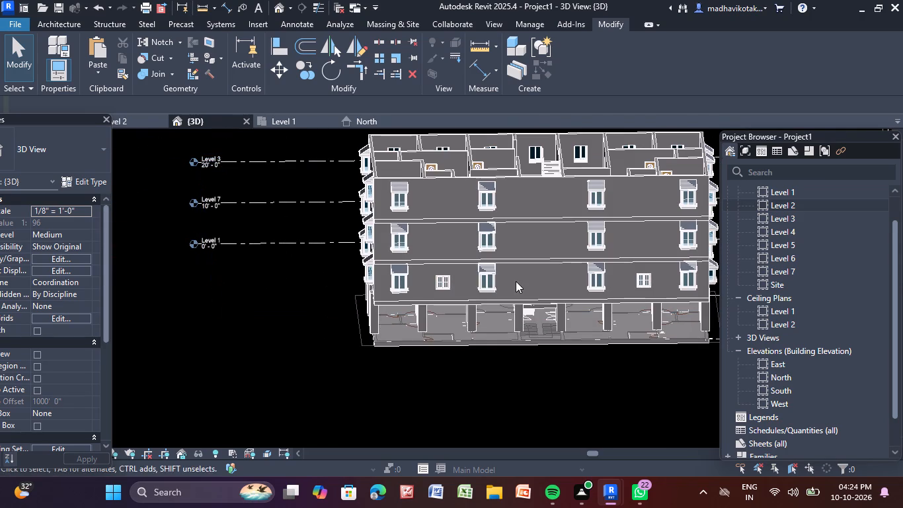
click(448, 284)
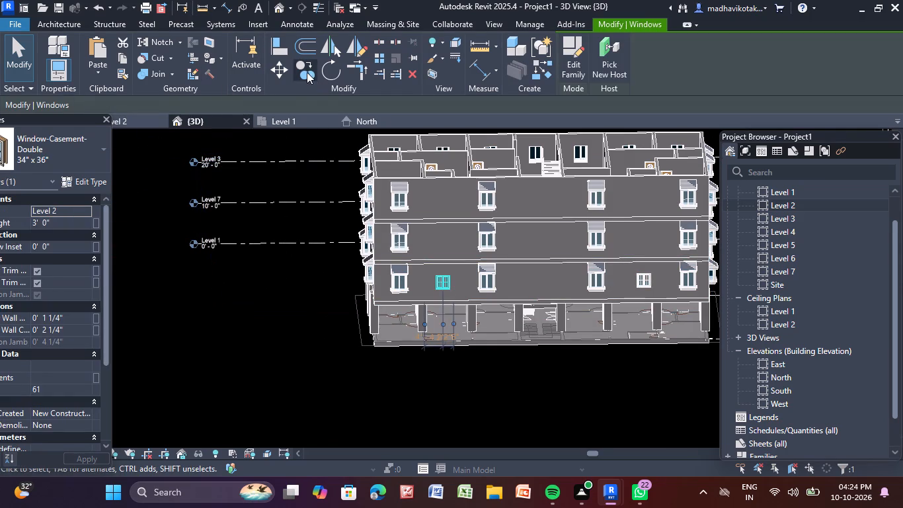
click(307, 72)
click(442, 284)
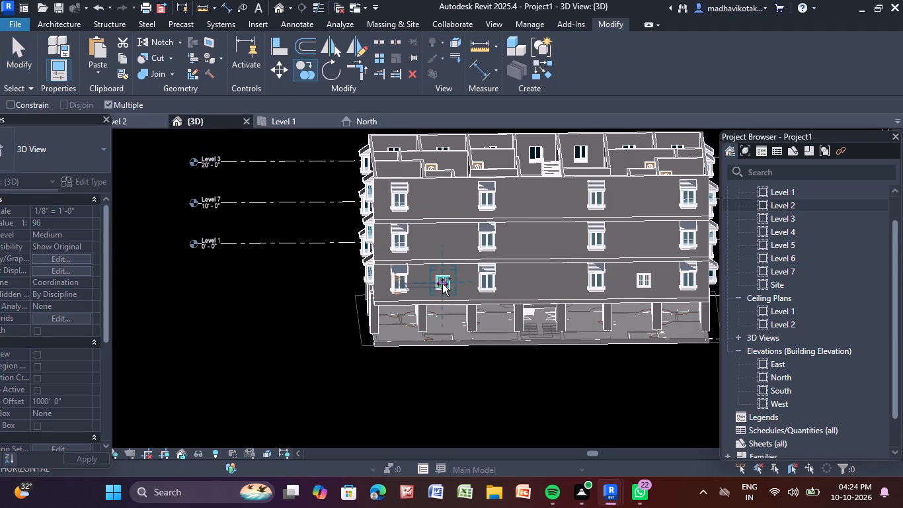
click(444, 246)
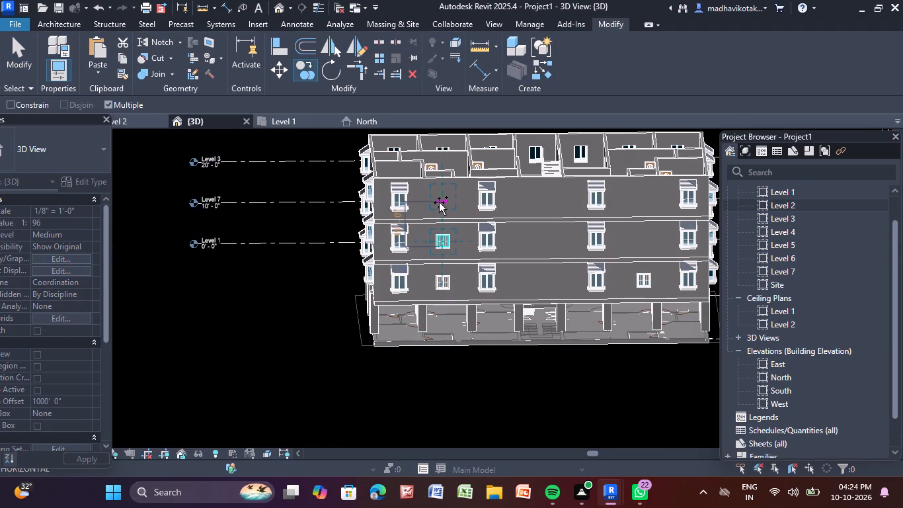
click(440, 202)
key(Escape)
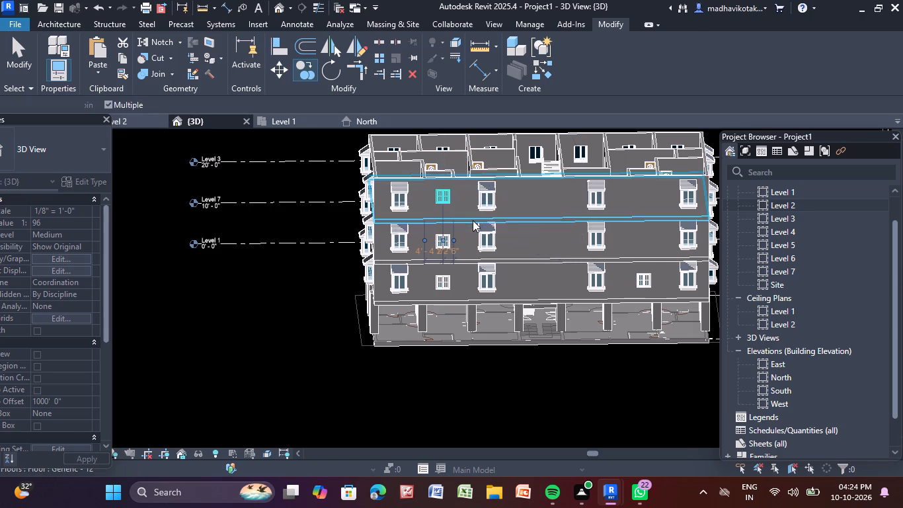
Copy the Level 2 casement window near the north wall's west end straight up to the middle and top storeys.
click(645, 278)
click(305, 70)
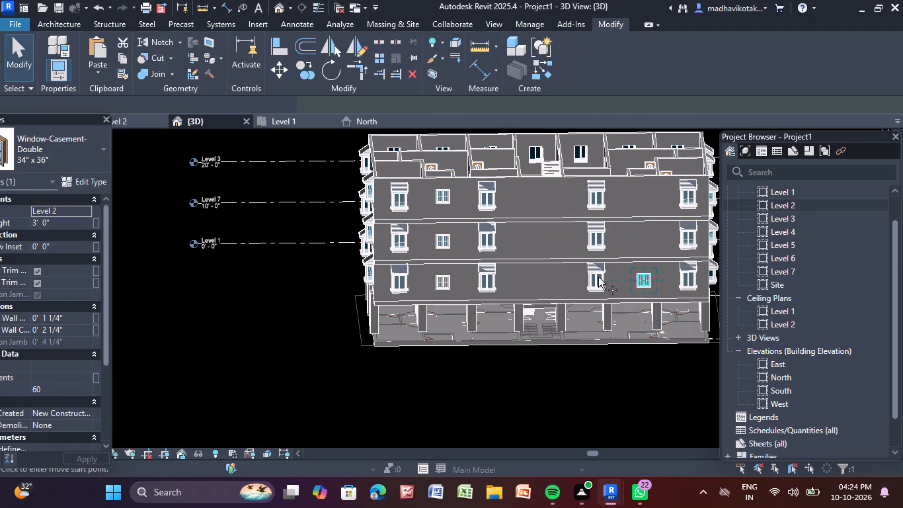
click(645, 284)
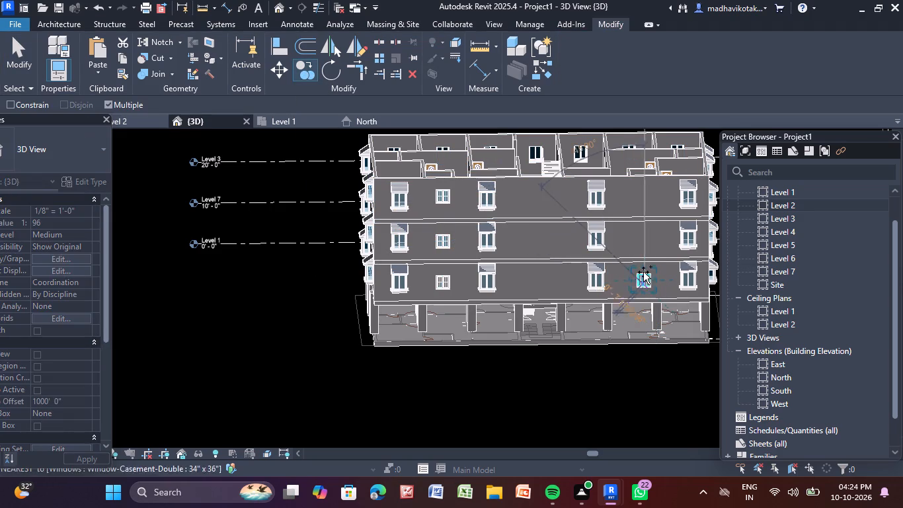
click(645, 244)
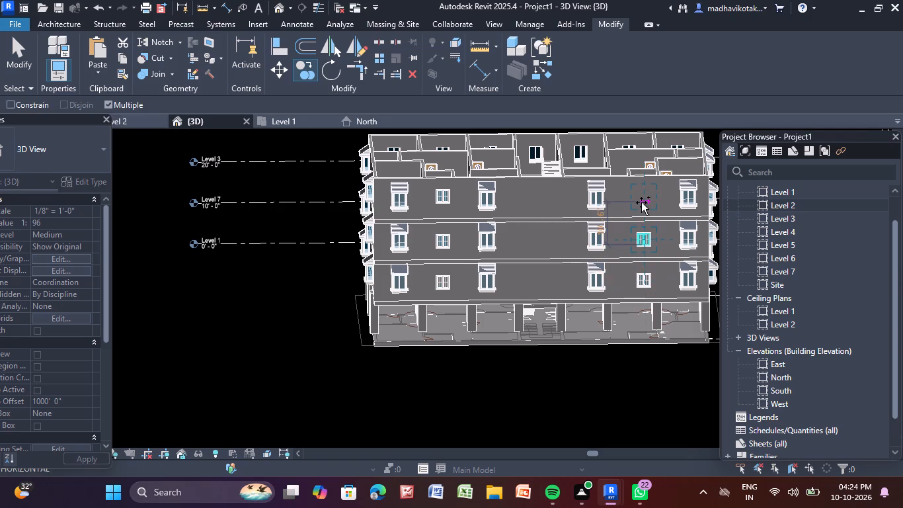
click(644, 203)
key(Escape)
key(Escape)
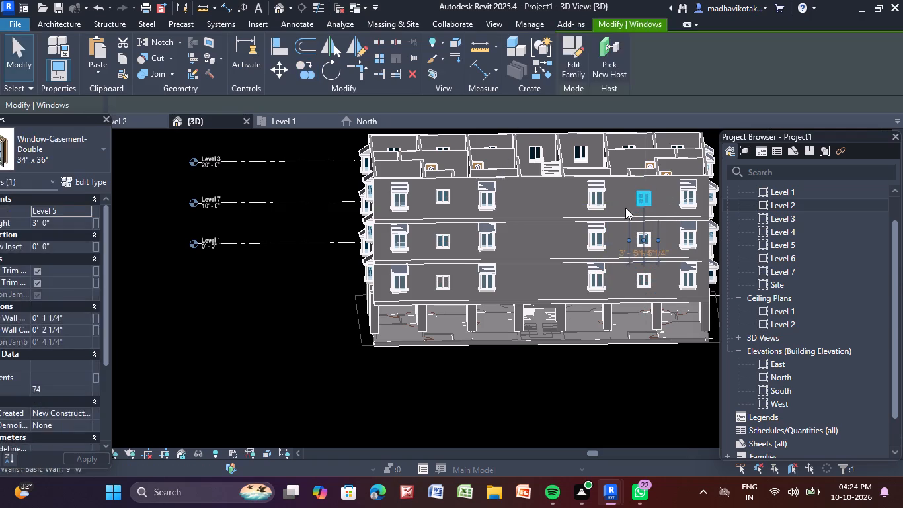
key(Escape)
Set the sill height of the top-storey casement window near the north wall's east end to 3'.
click(443, 200)
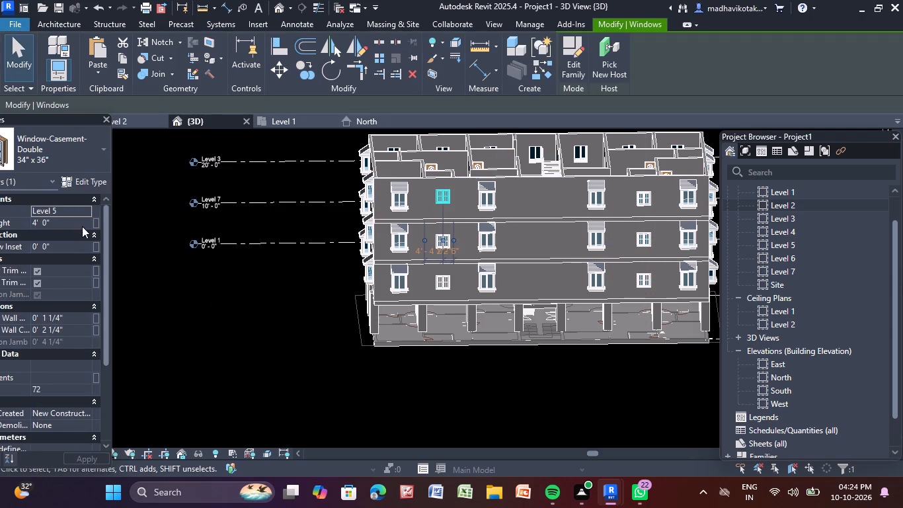
click(82, 226)
key(BackSpace)
key(BackSpace)
key(BackSpace)
key(BackSpace)
key(BackSpace)
key(BackSpace)
key(BackSpace)
key(BackSpace)
key(BackSpace)
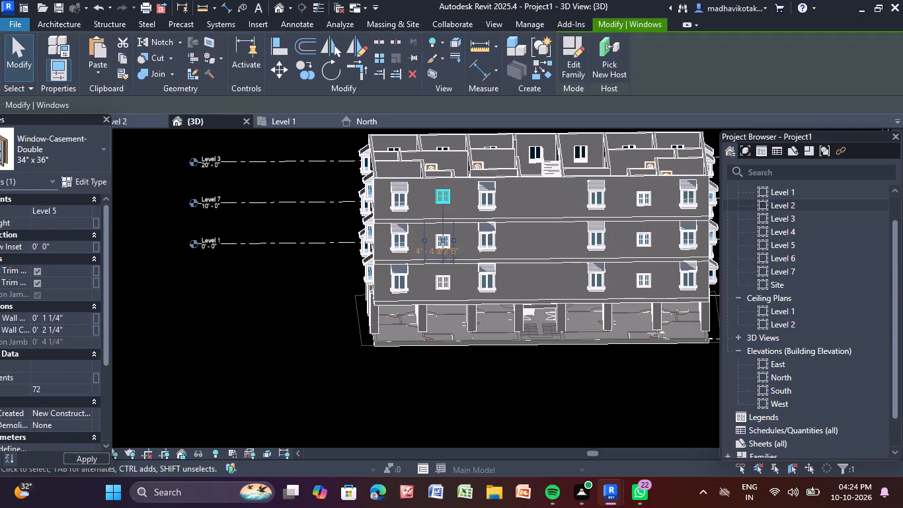
text(3')
key(Return)
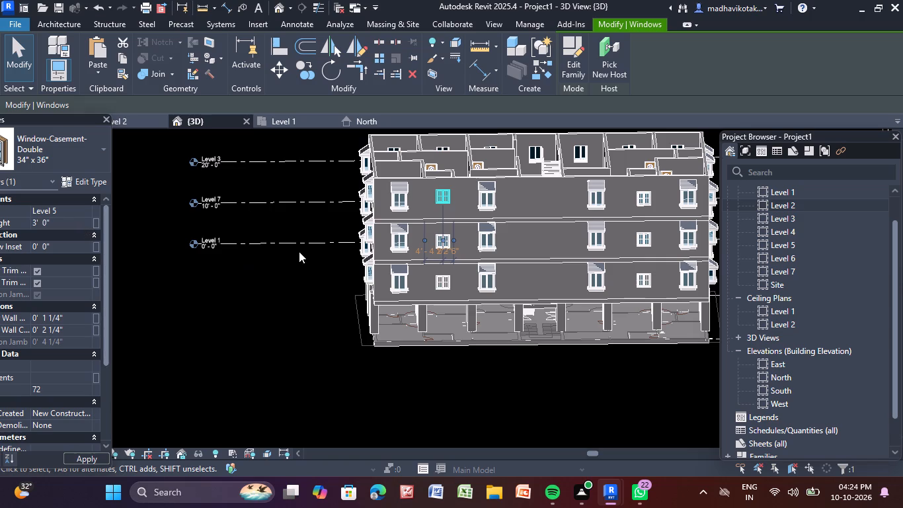
key(Escape)
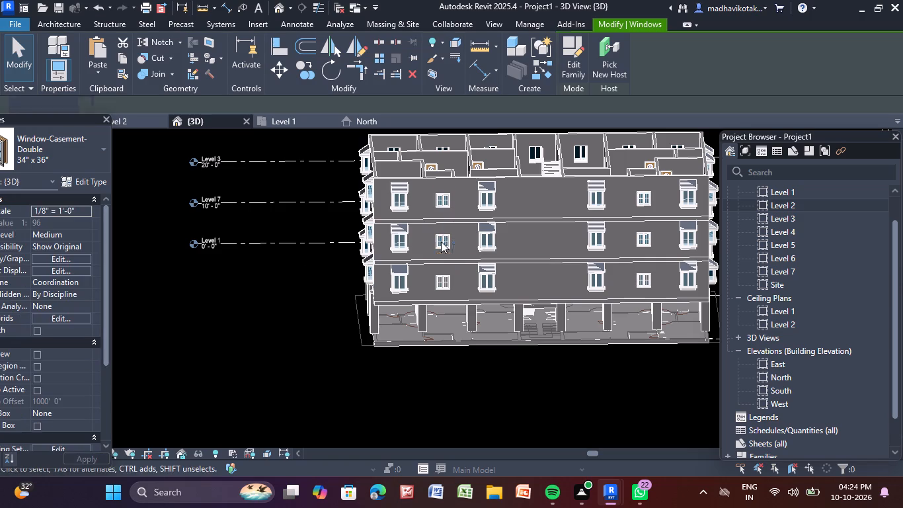
Check the sill heights of the other casement windows on the north wall, storey by storey at both ends.
click(446, 237)
key(Escape)
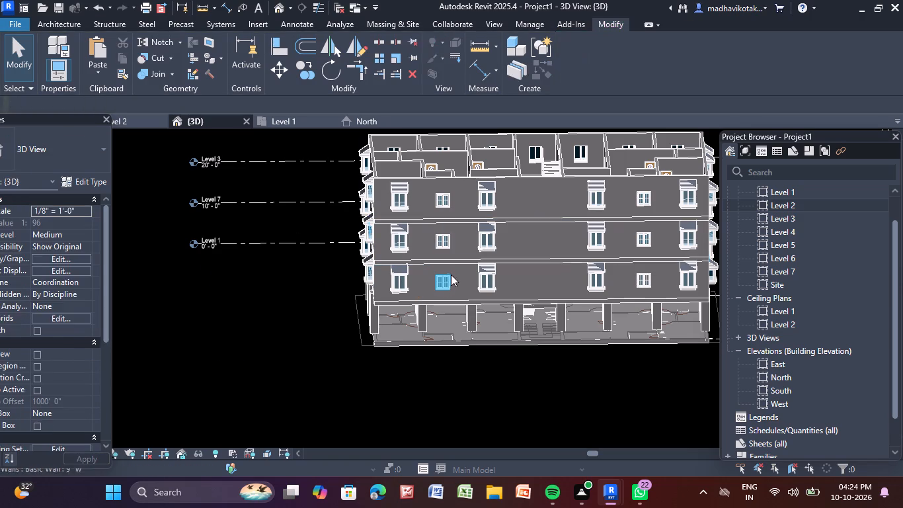
click(450, 277)
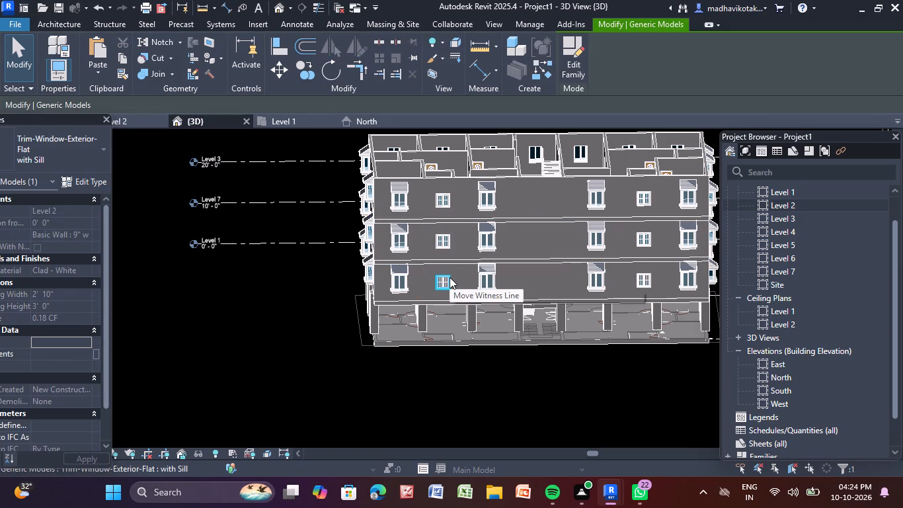
click(450, 277)
key(Escape)
click(444, 280)
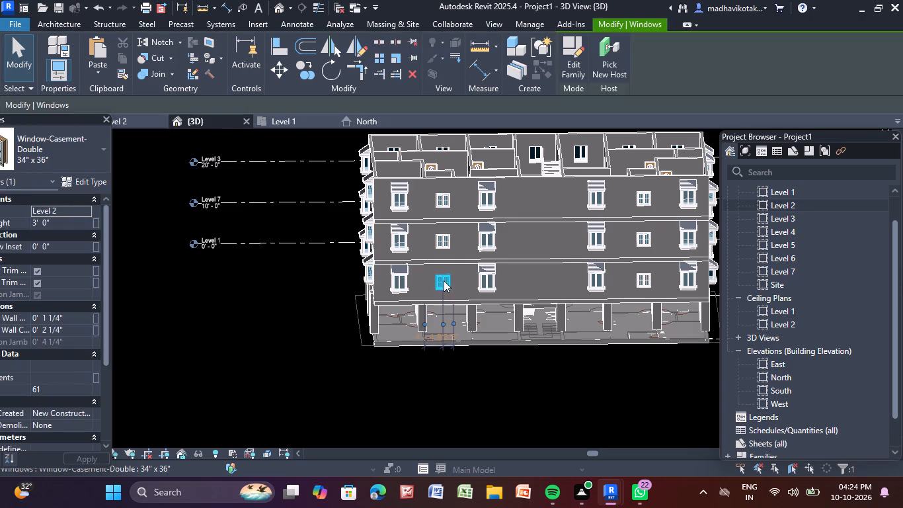
key(Escape)
click(643, 284)
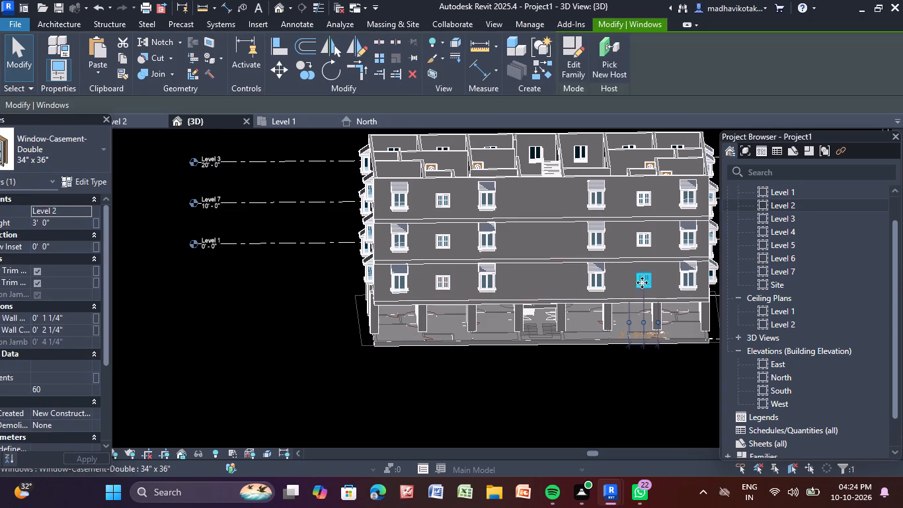
key(Escape)
click(648, 235)
key(Escape)
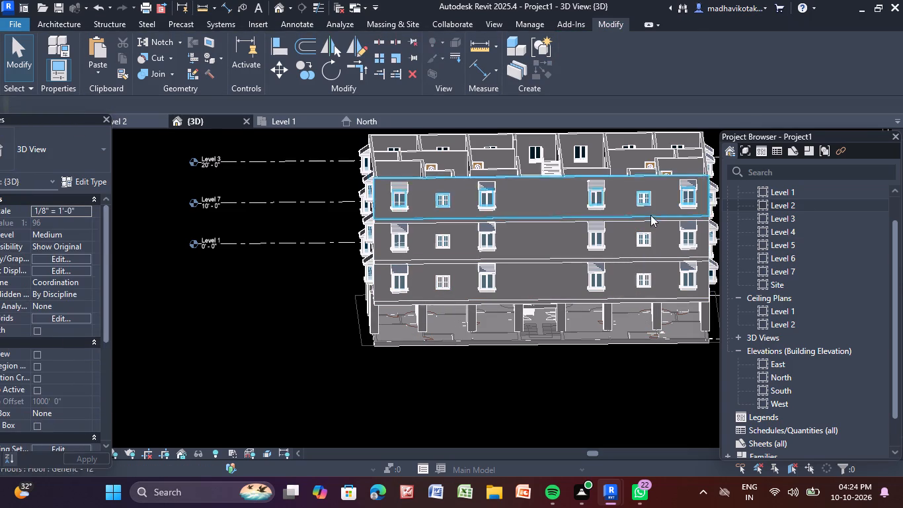
click(645, 200)
key(Escape)
Examine the windows on all sides of the building in the 3D view.
scroll(644, 199, down, 3)
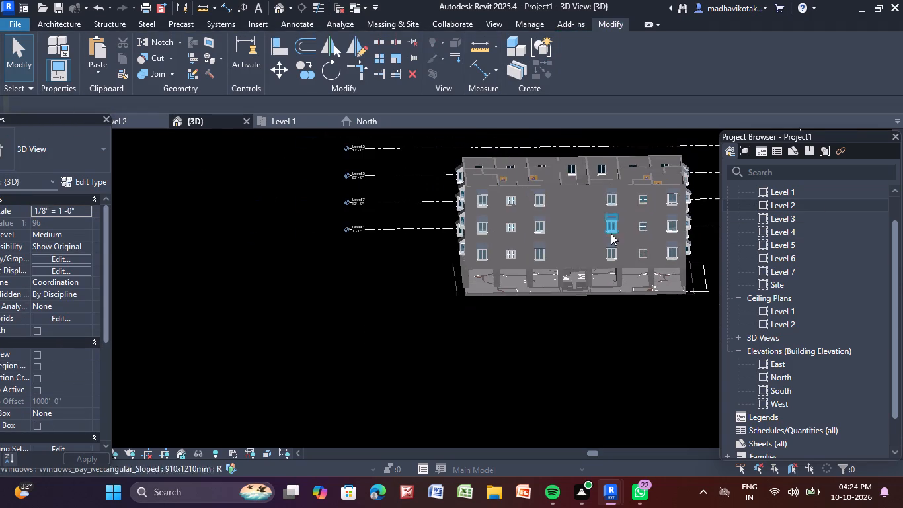
shift+middle_drag(555, 341, 537, 321)
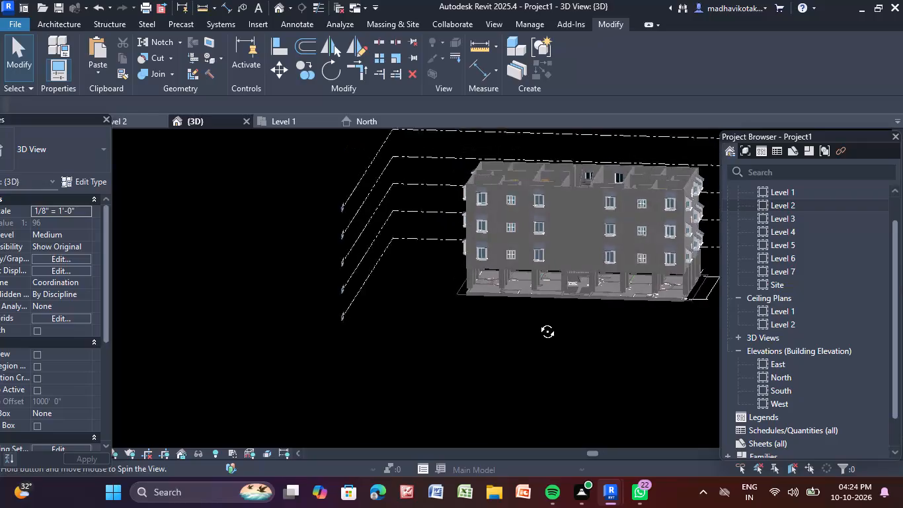
shift+middle_drag(537, 321, 533, 316)
shift+middle_drag(634, 309, 531, 333)
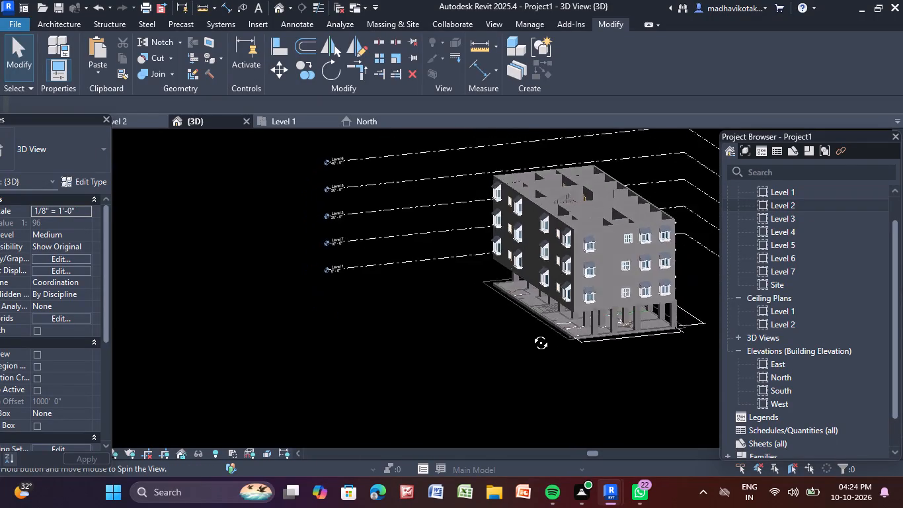
shift+middle_drag(531, 333, 485, 296)
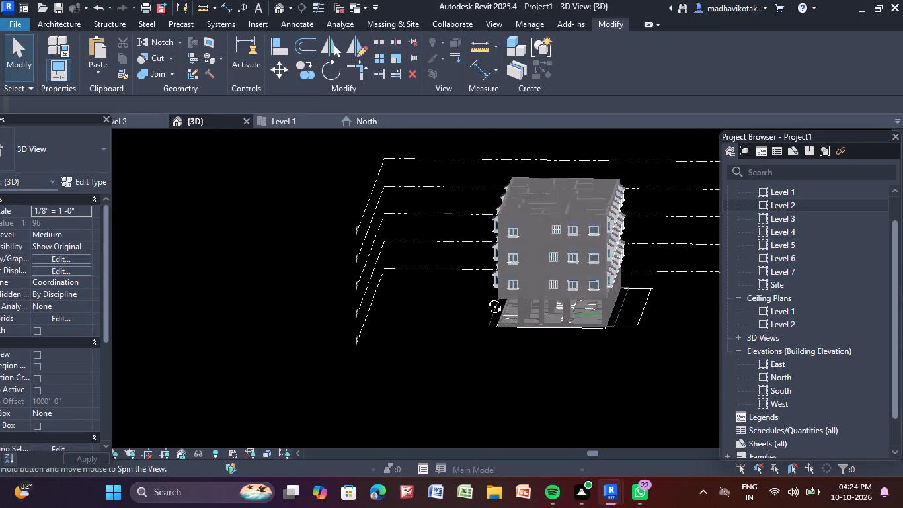
shift+middle_drag(485, 296, 447, 303)
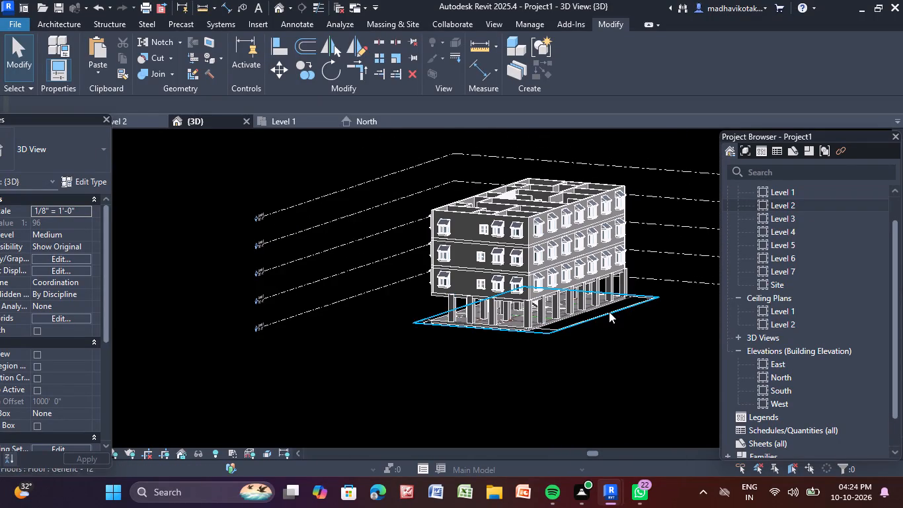
shift+middle_drag(599, 333, 484, 345)
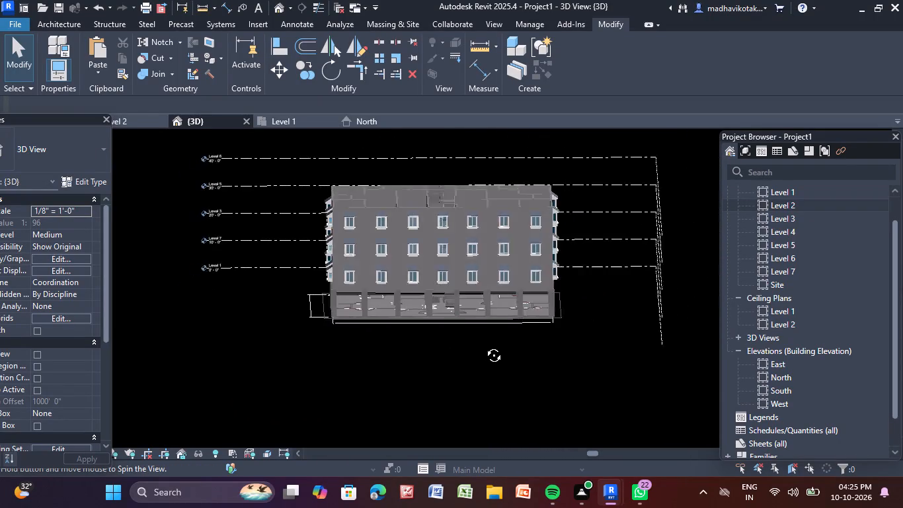
shift+middle_drag(484, 345, 475, 325)
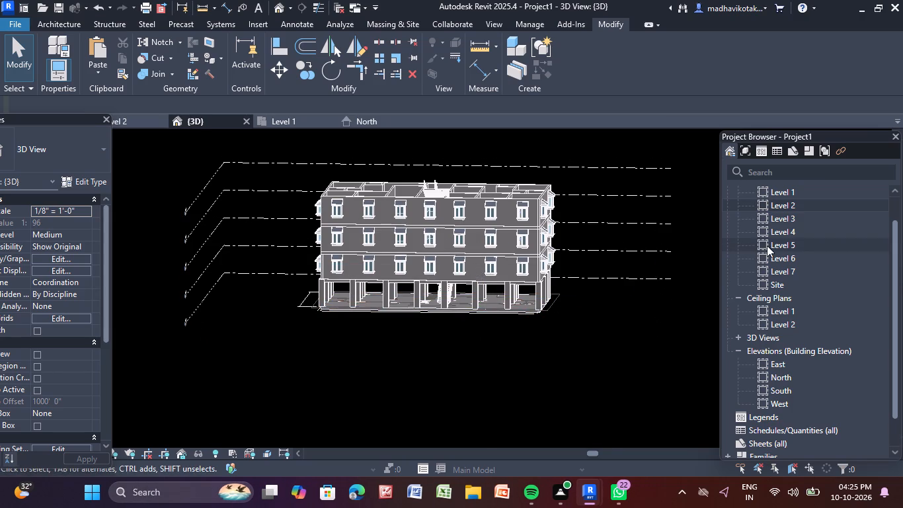
Review the Level 5, Level 6 and Level 7 floor plans and the top of the building in the North elevation.
double_click(769, 245)
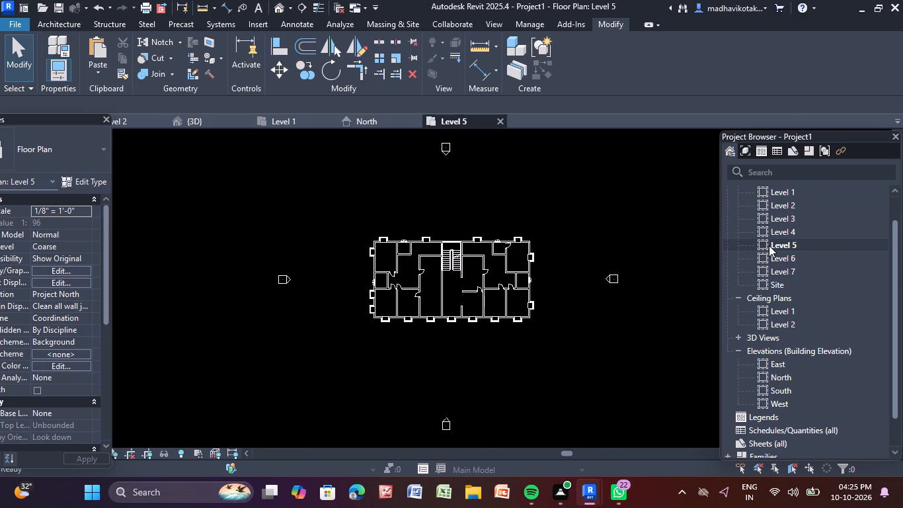
double_click(804, 254)
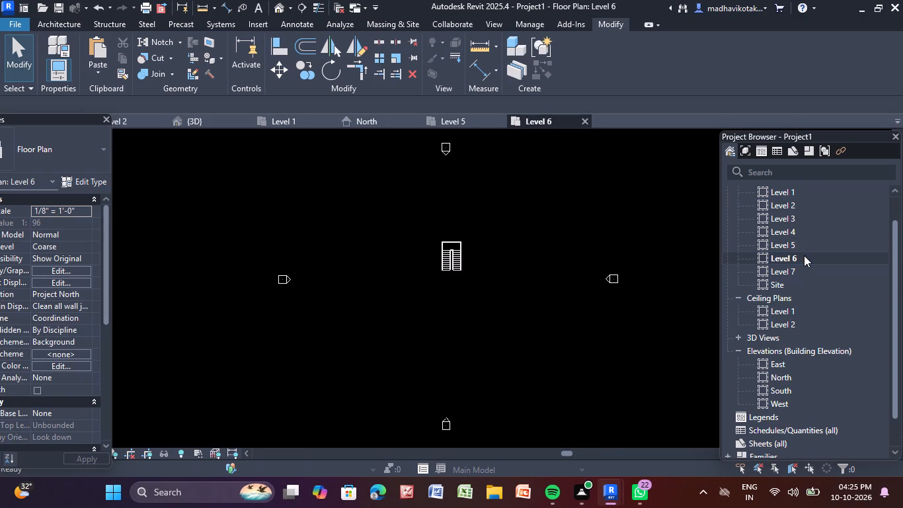
double_click(805, 255)
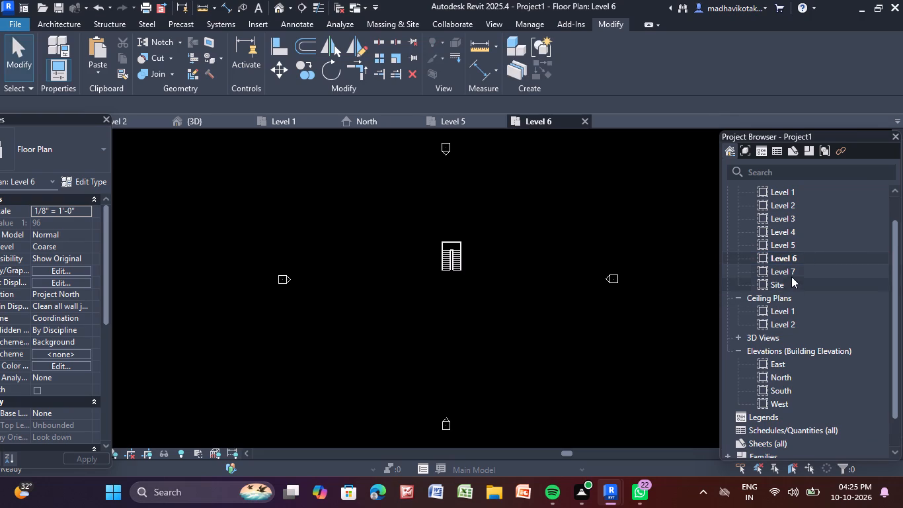
double_click(792, 276)
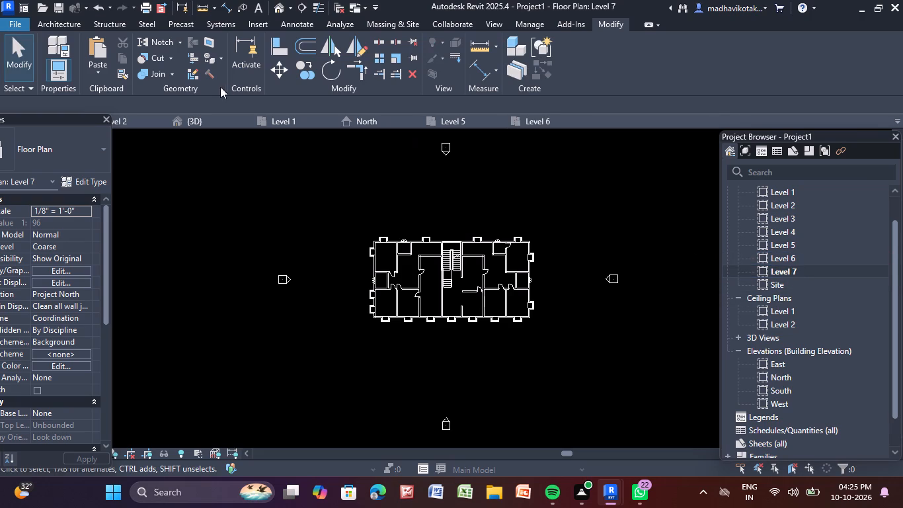
click(455, 116)
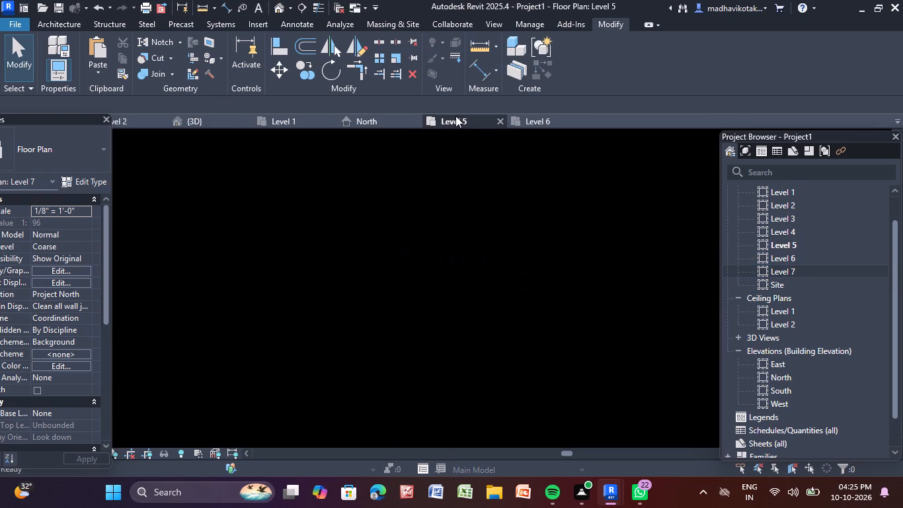
click(381, 124)
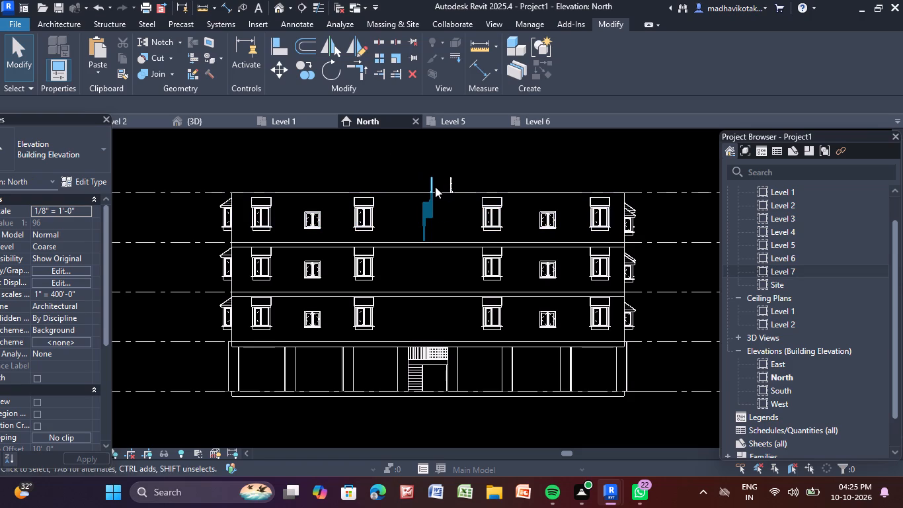
middle_drag(434, 187, 235, 227)
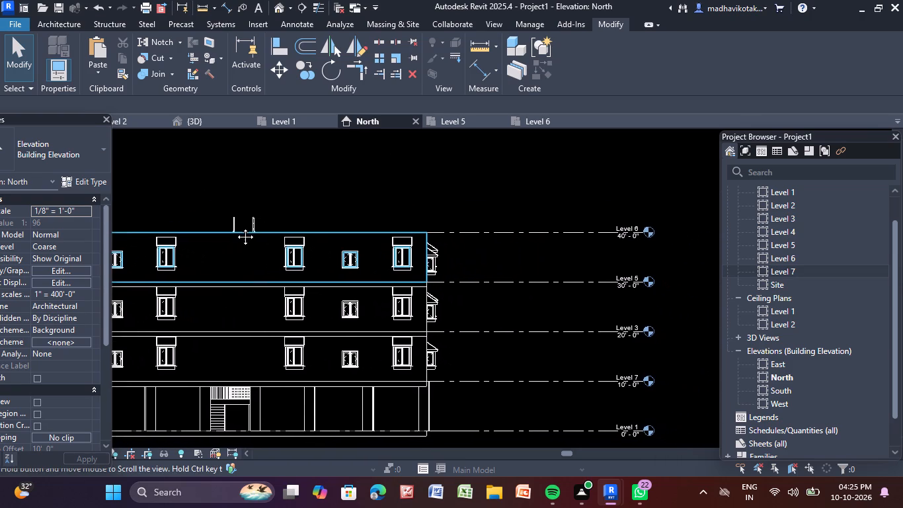
middle_drag(235, 227, 271, 207)
scroll(356, 175, down, 1)
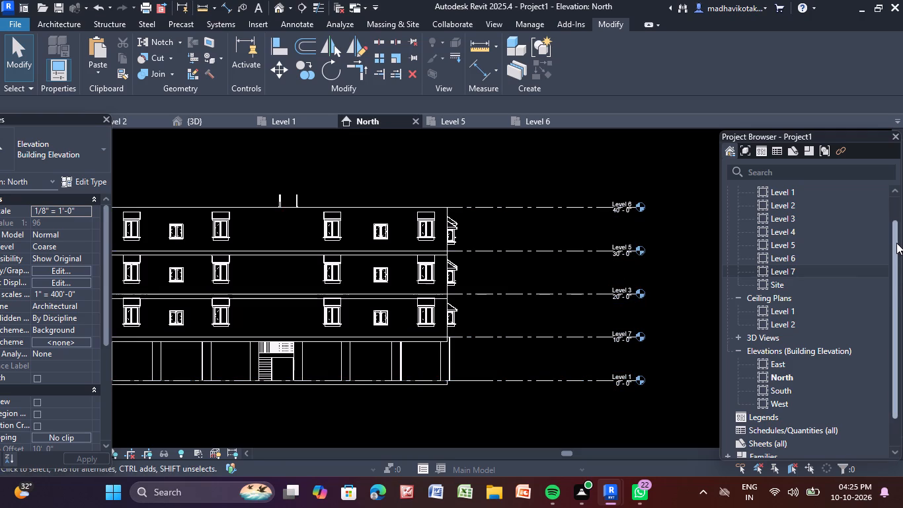
Review the storeys in the North elevation, the Level 5 and Level 6 floor plans and the 3D view.
scroll(725, 370, down, 5)
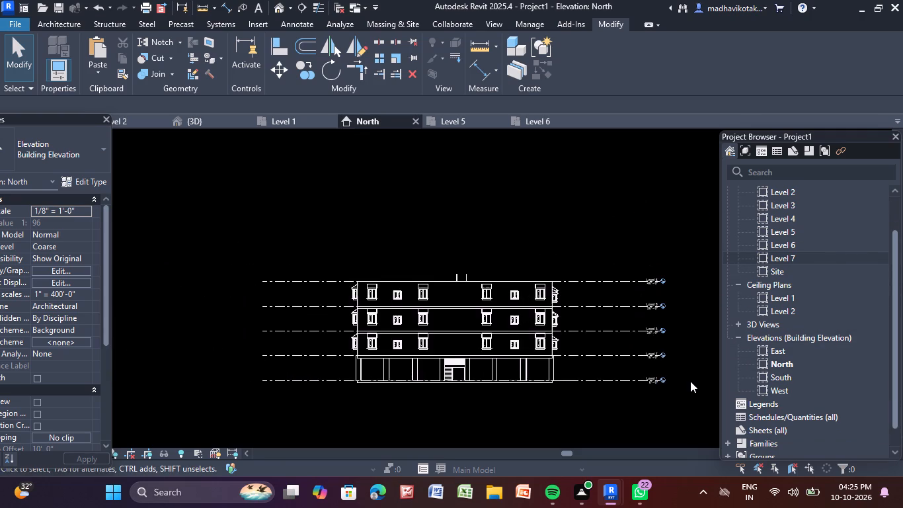
middle_drag(690, 381, 626, 327)
scroll(626, 327, up, 3)
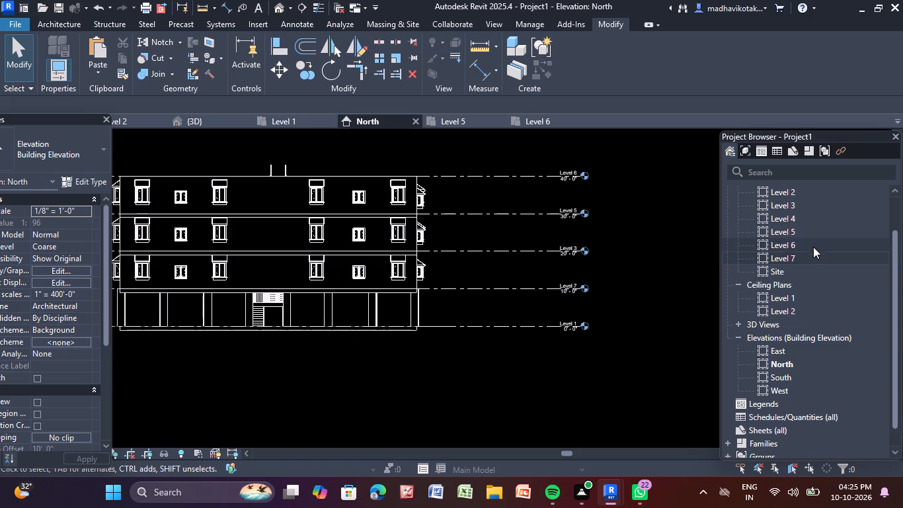
double_click(807, 243)
double_click(803, 231)
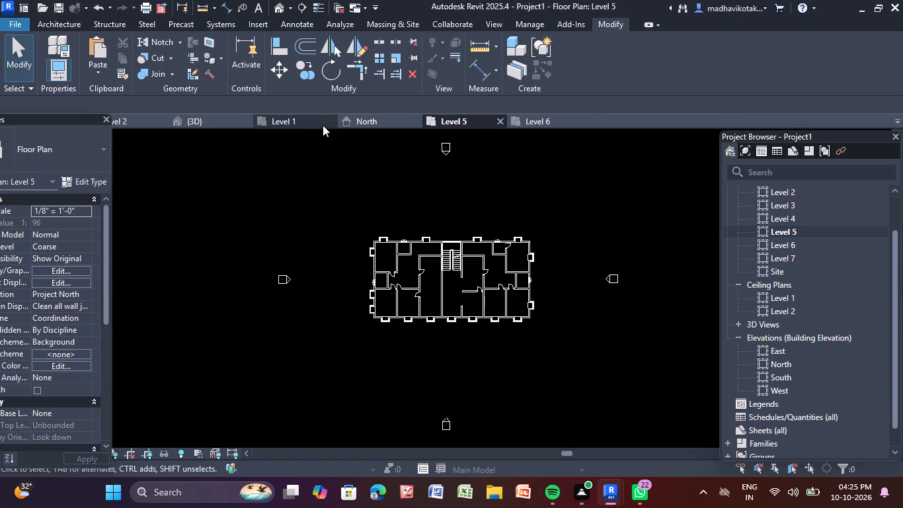
click(352, 120)
scroll(398, 167, down, 2)
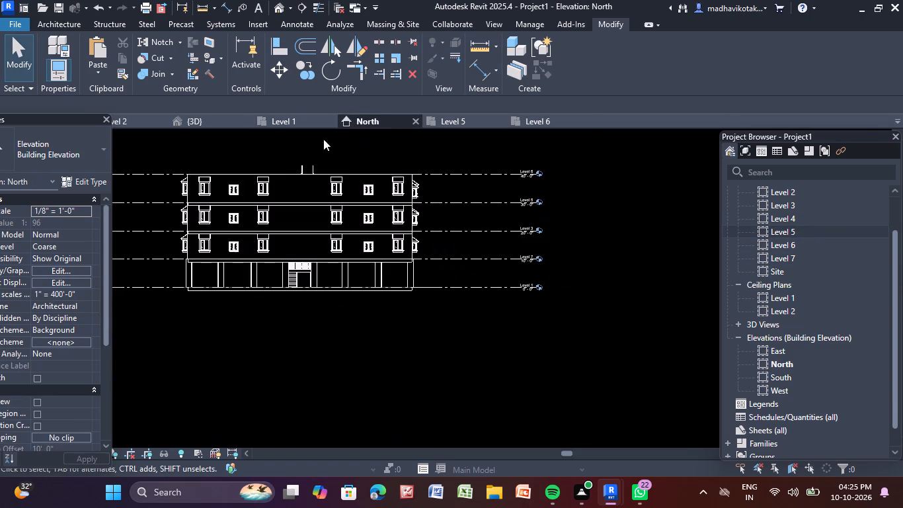
click(197, 120)
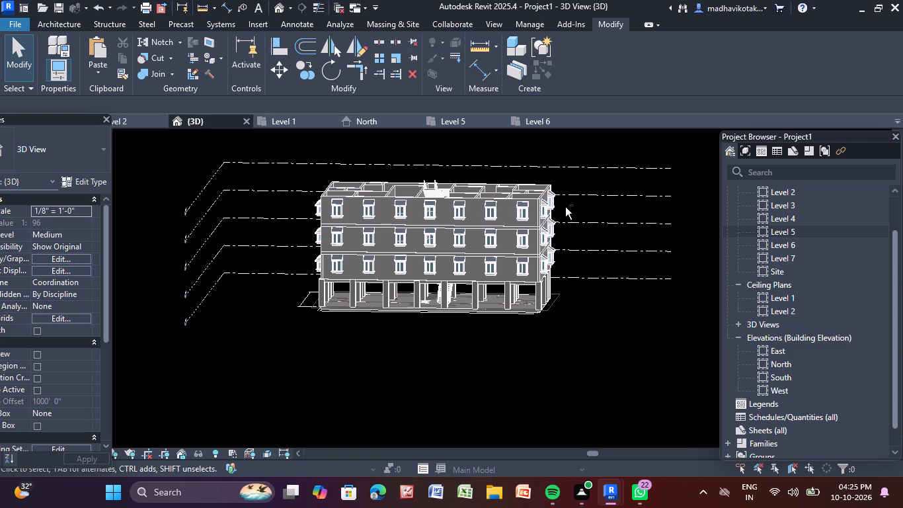
shift+middle_drag(598, 232, 456, 303)
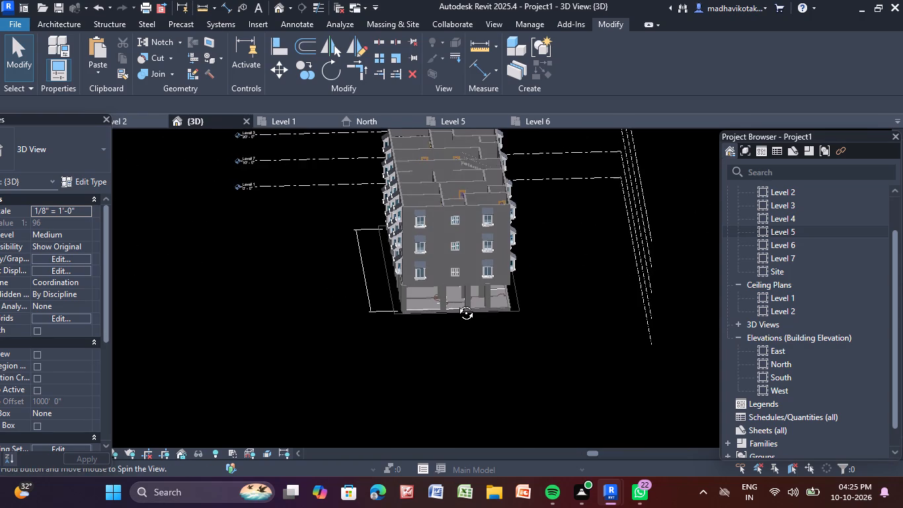
shift+middle_drag(456, 303, 601, 250)
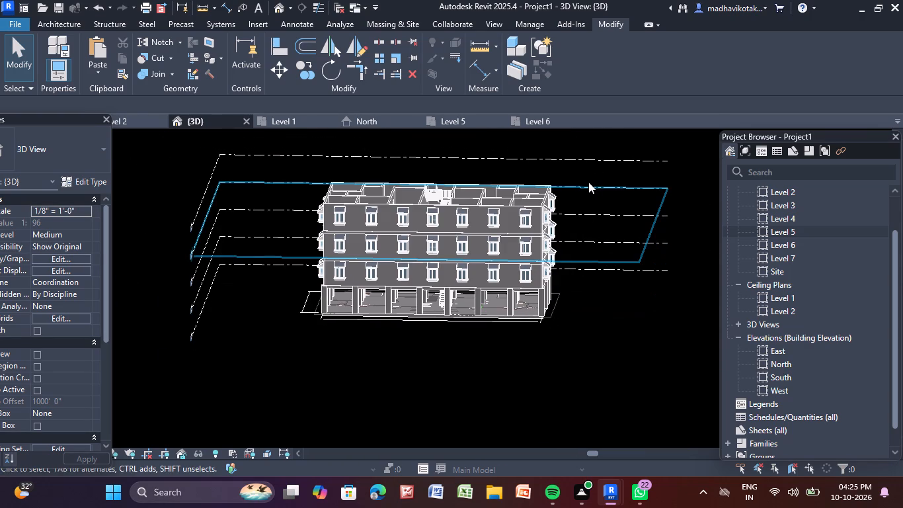
click(552, 120)
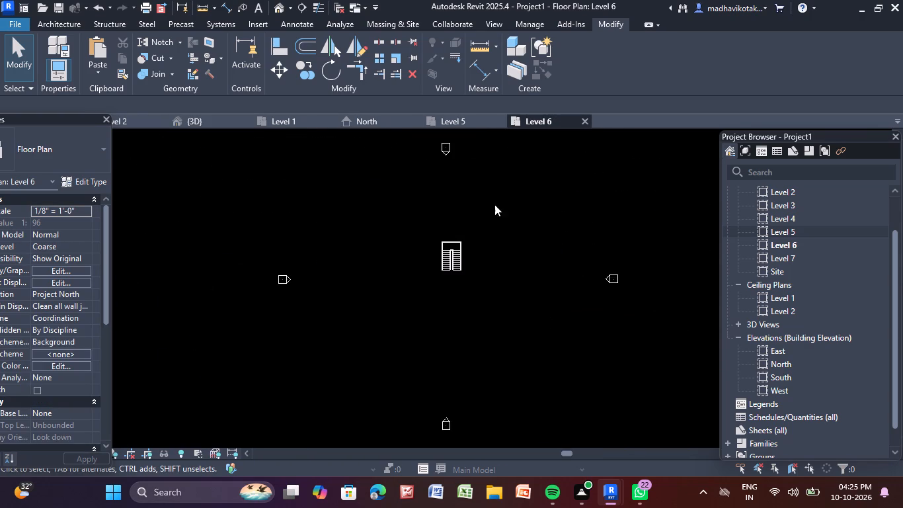
In the Level 7 floor plan, start a footprint roof and sketch a rectangular boundary along the building's outer walls, corner to corner.
double_click(799, 252)
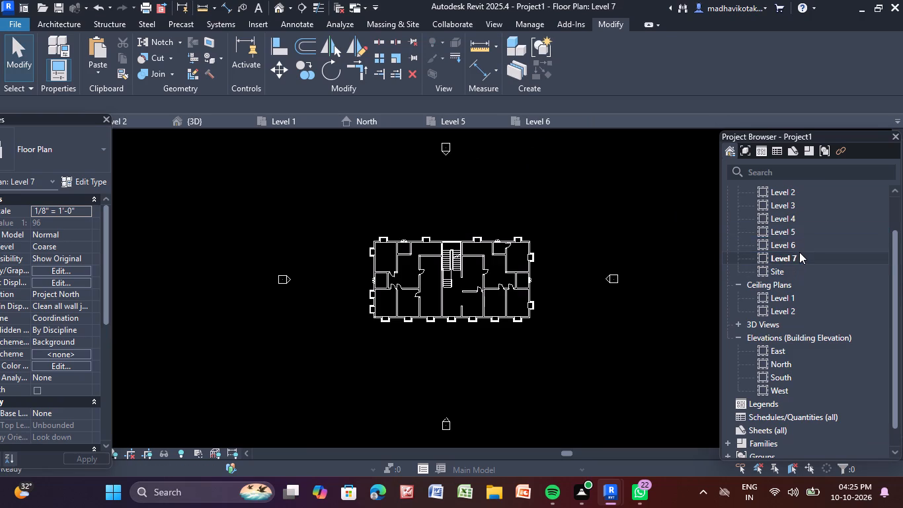
double_click(799, 252)
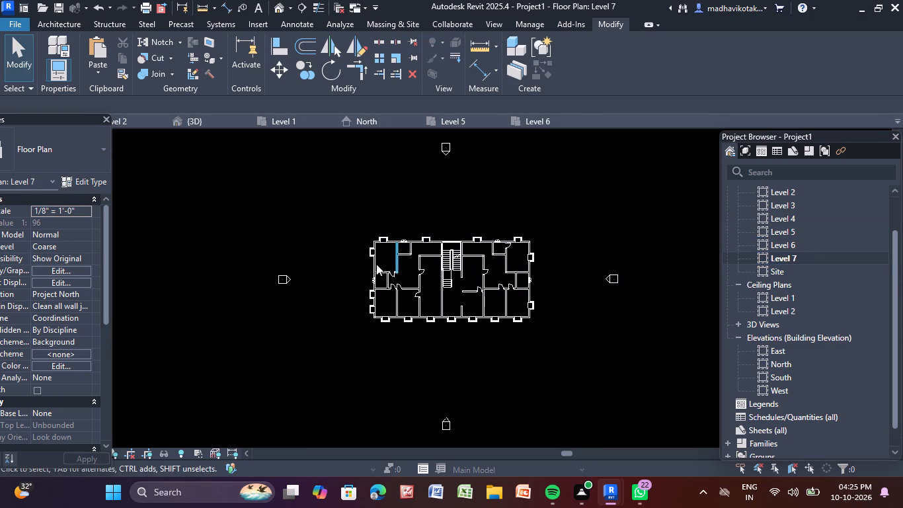
middle_drag(311, 214, 253, 200)
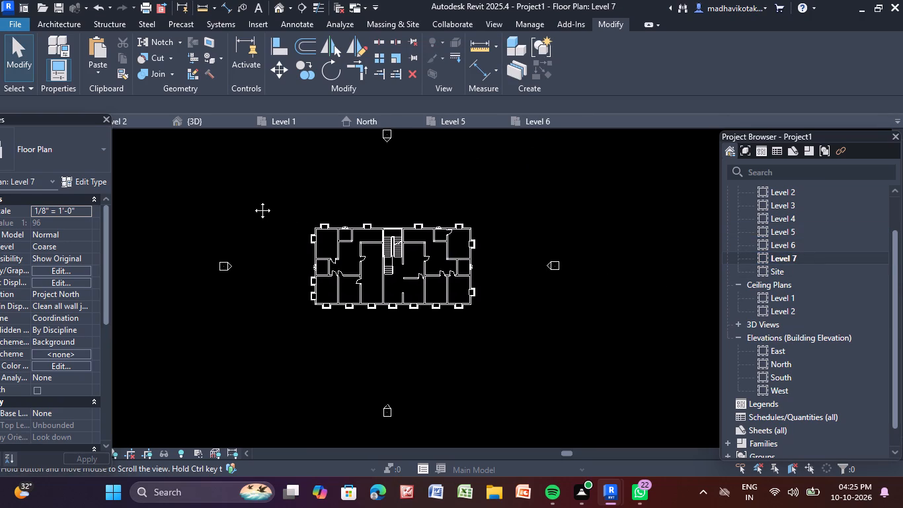
middle_drag(253, 200, 253, 200)
scroll(253, 200, up, 2)
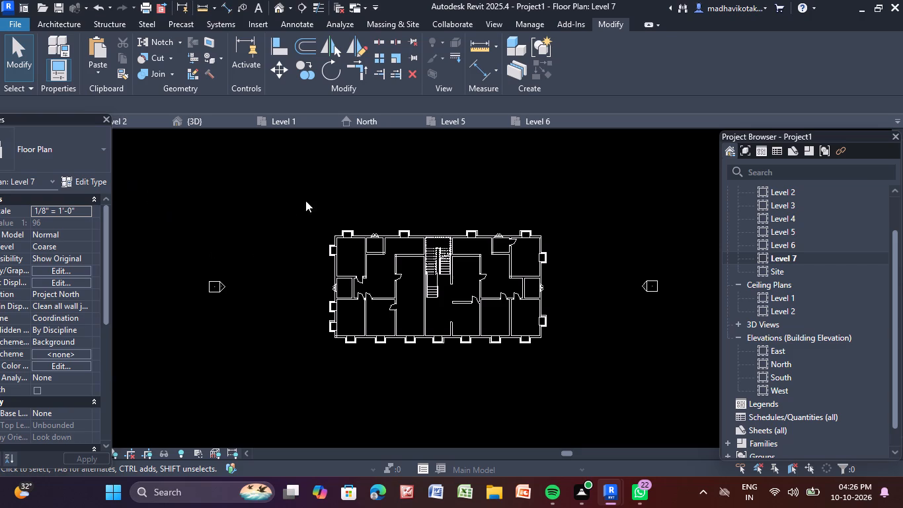
click(60, 21)
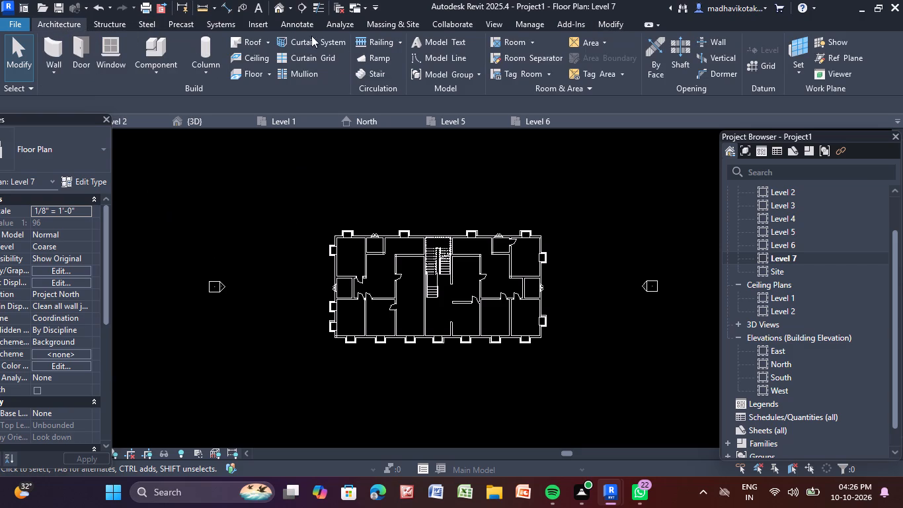
click(252, 44)
click(54, 105)
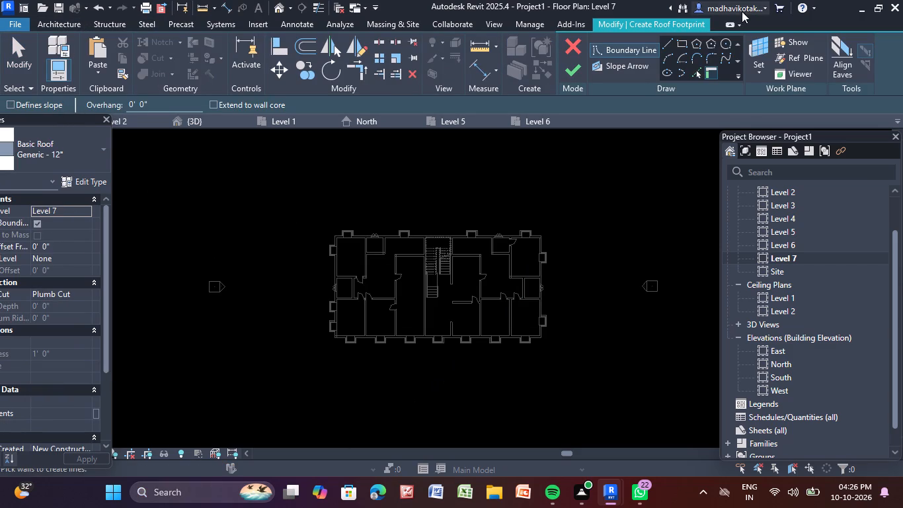
click(676, 45)
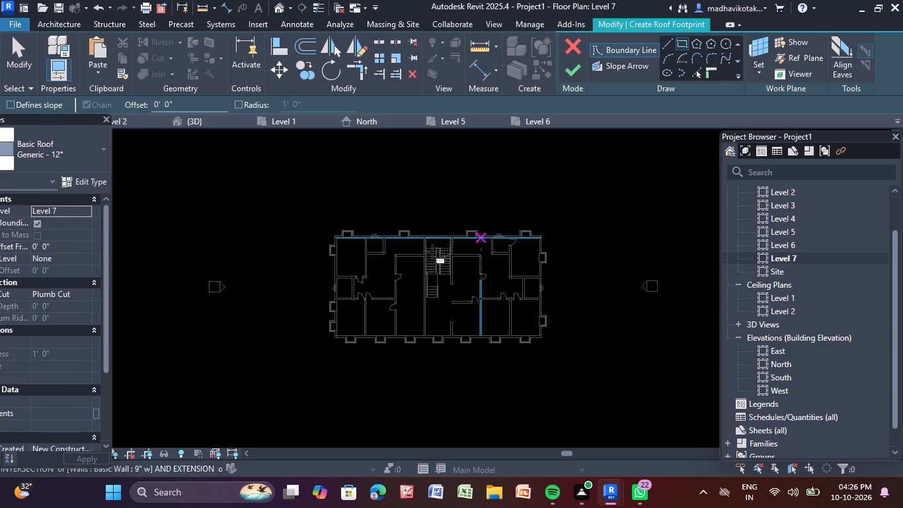
scroll(336, 233, up, 8)
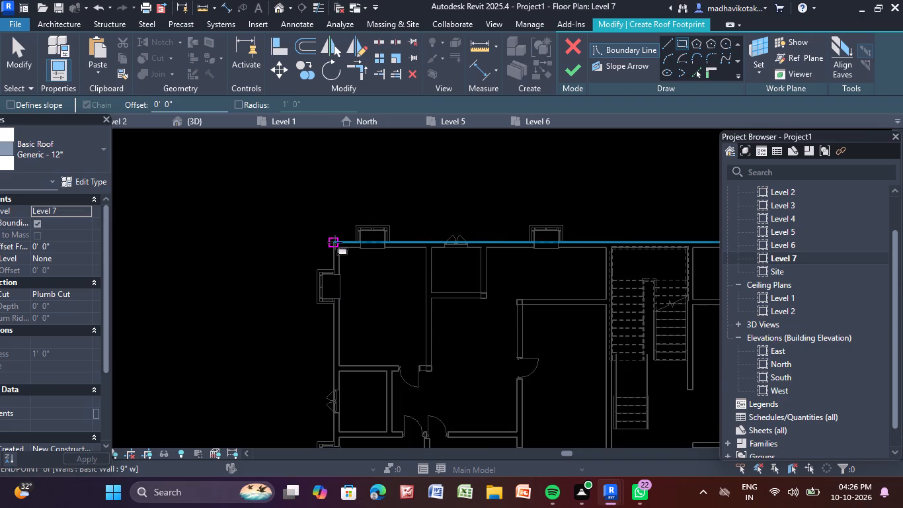
click(335, 242)
scroll(582, 355, down, 1)
middle_drag(583, 356, 319, 192)
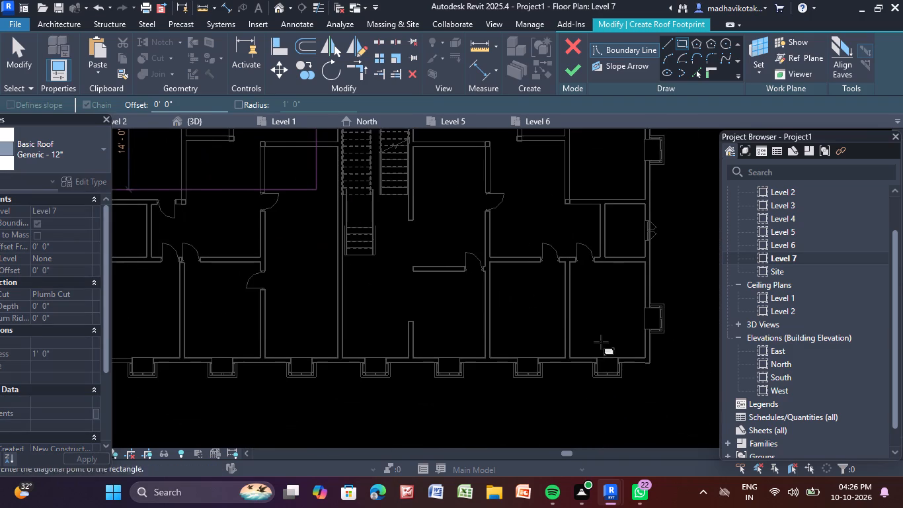
click(653, 362)
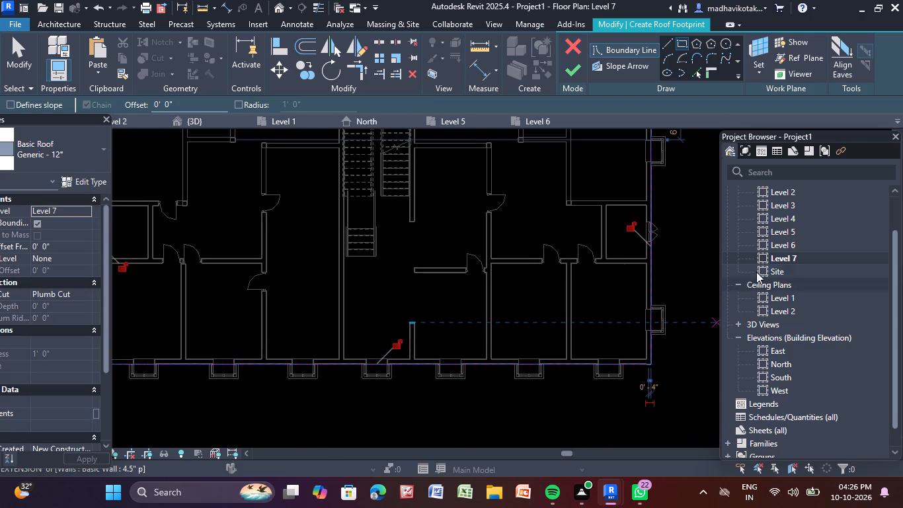
Set the roof's base level to Level 5 and finish the Generic - 12" roof.
click(75, 208)
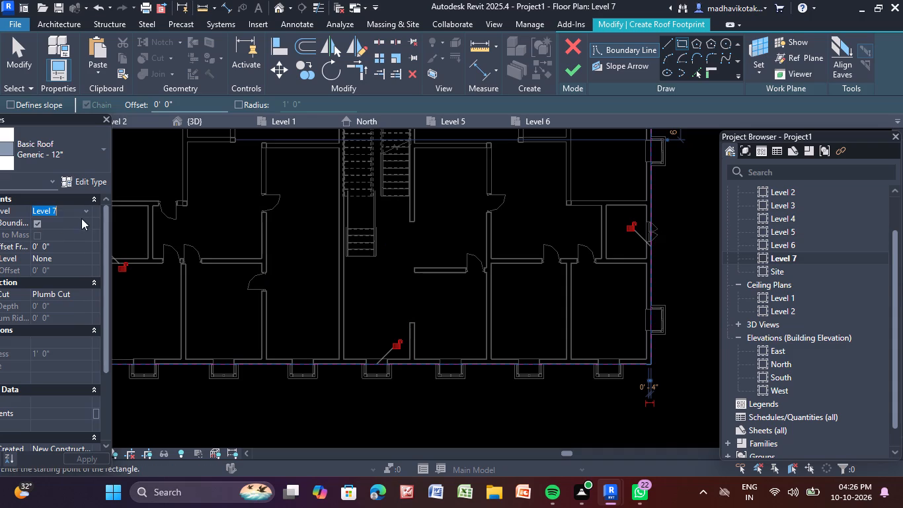
click(87, 212)
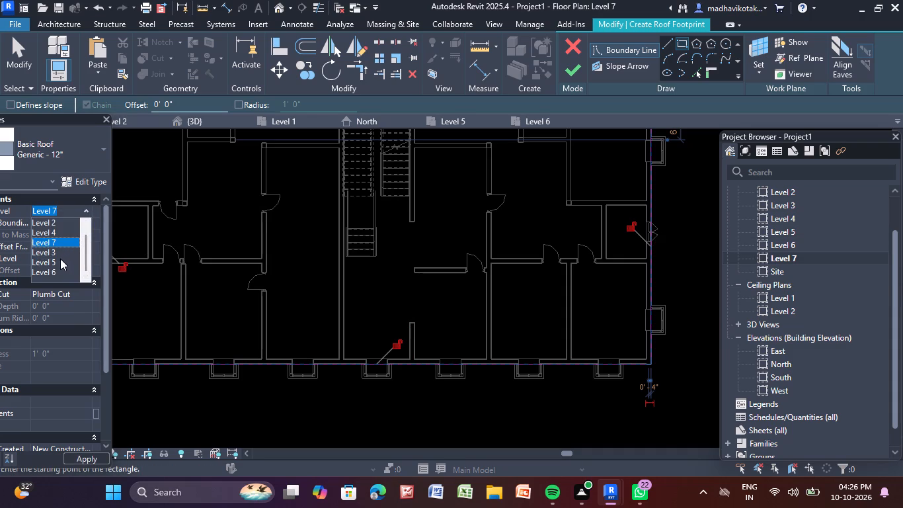
click(60, 259)
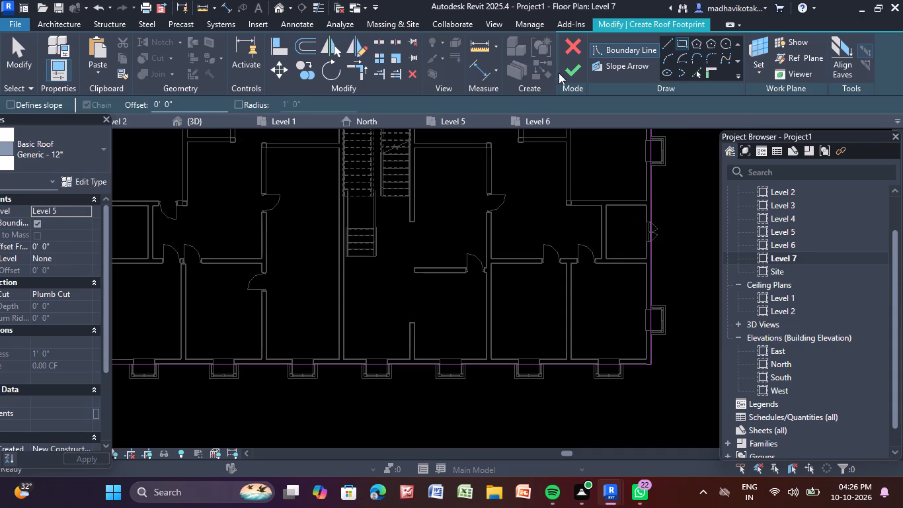
click(565, 77)
click(596, 169)
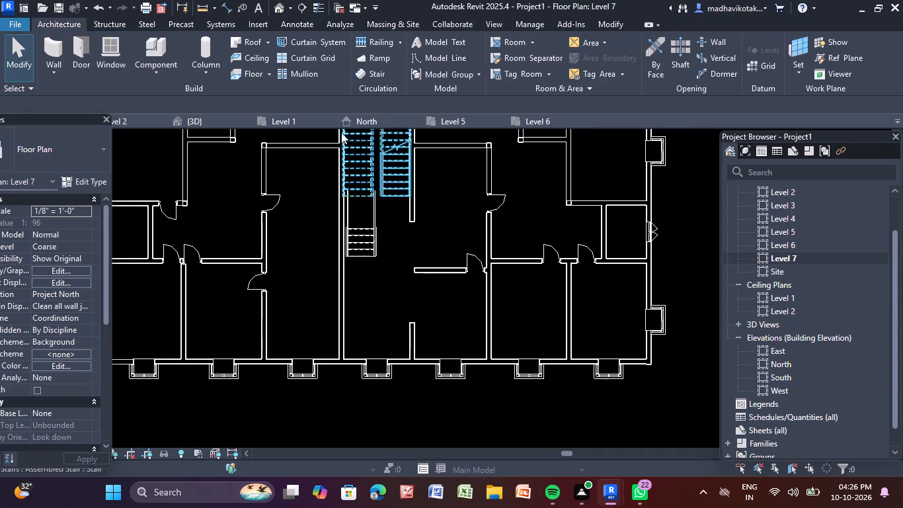
In the 3D view, set the structure layer thickness of the Level 5 roof's Generic - 12" type to 6".
click(225, 118)
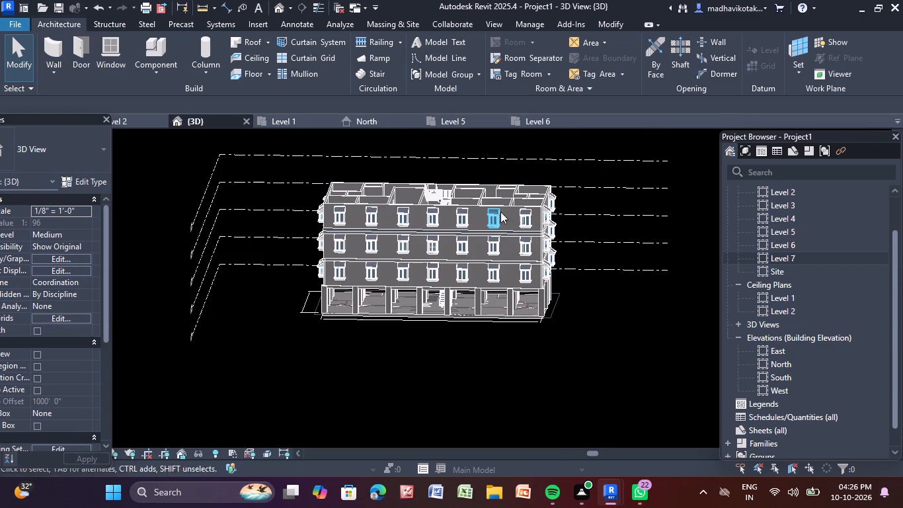
shift+middle_drag(629, 301, 521, 296)
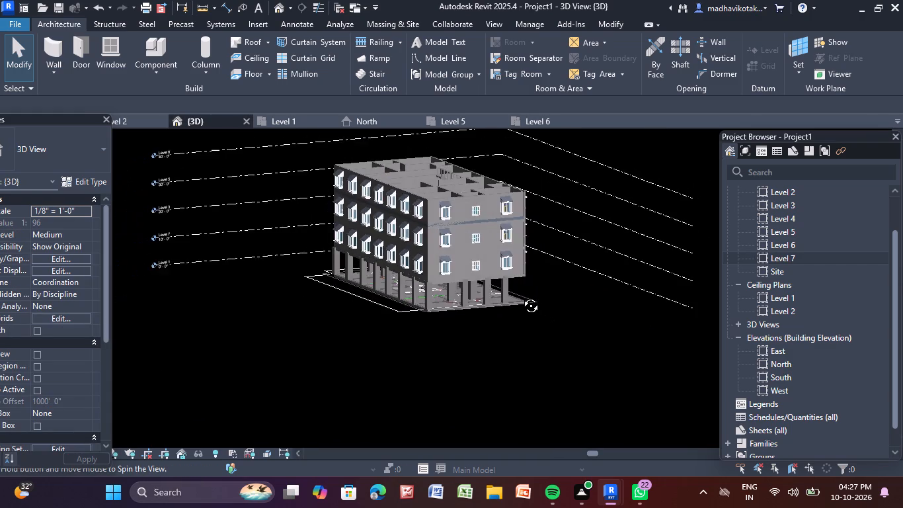
shift+middle_drag(521, 296, 460, 466)
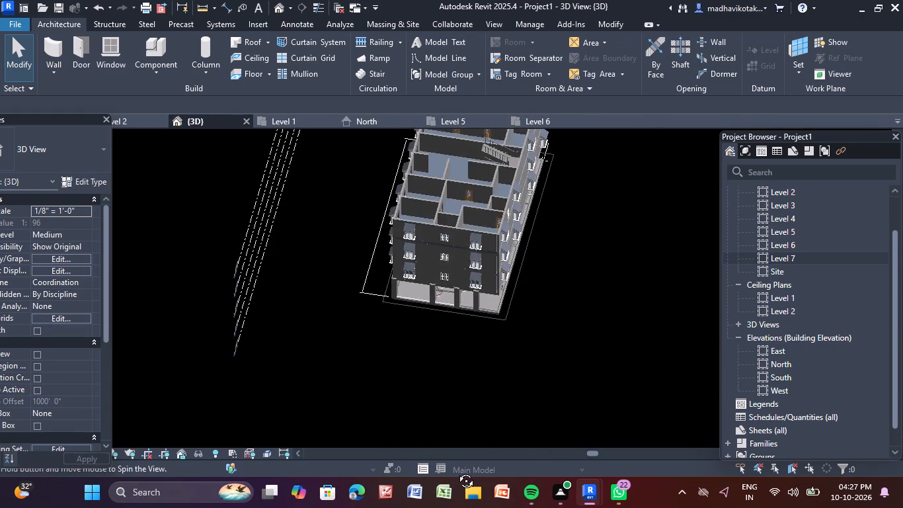
shift+middle_drag(460, 466, 528, 273)
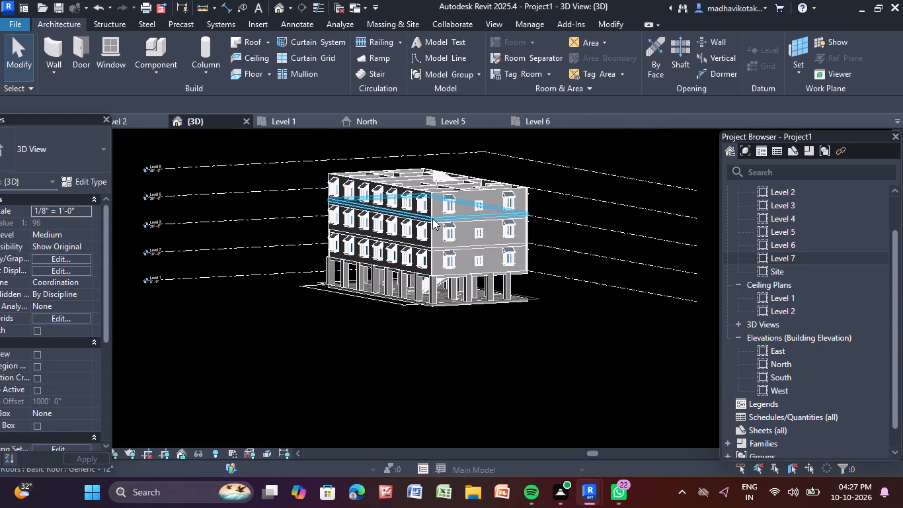
click(436, 218)
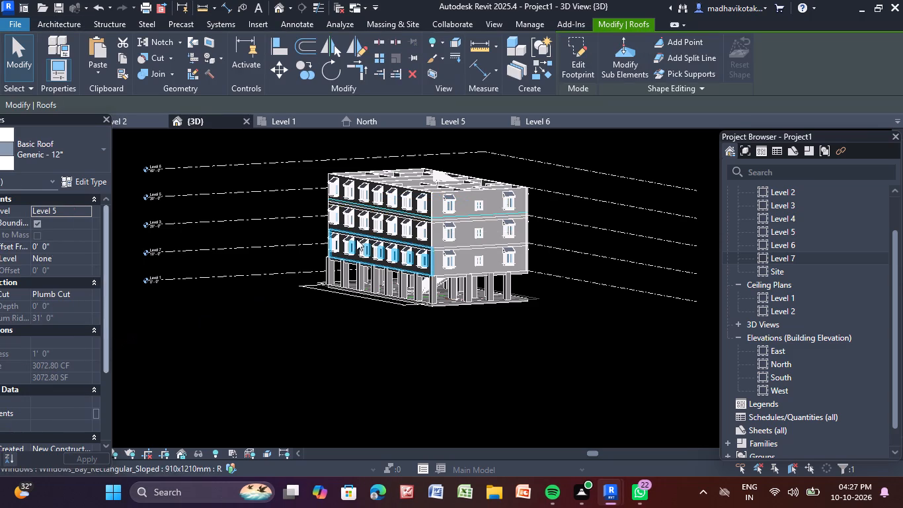
click(440, 222)
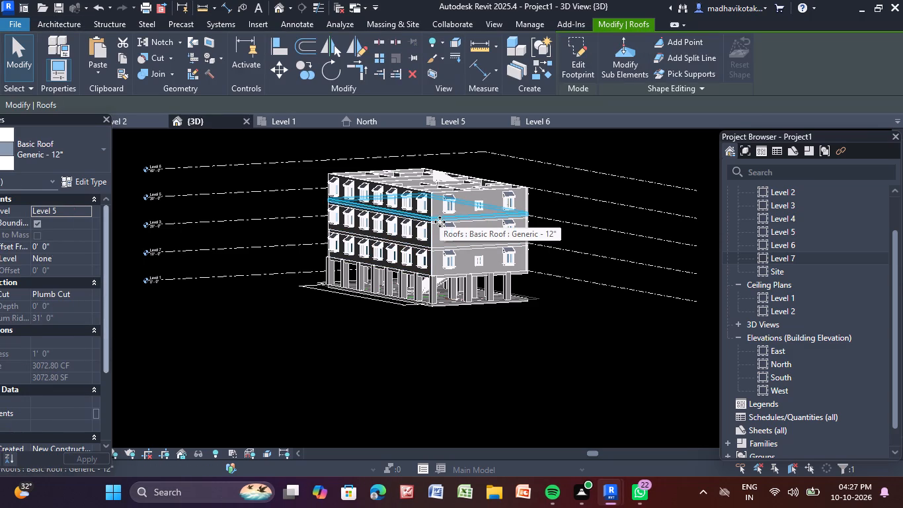
click(89, 181)
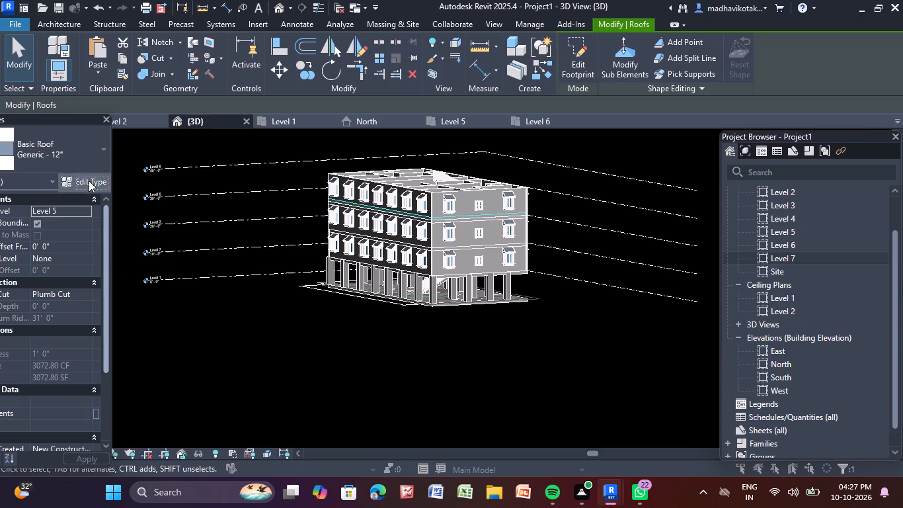
click(520, 153)
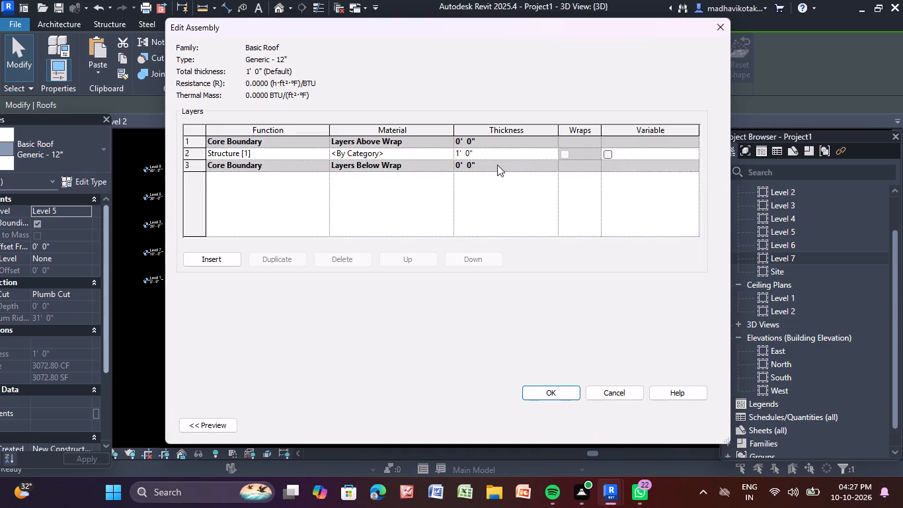
click(496, 157)
key(BackSpace)
key(BackSpace)
text(6")
key(Return)
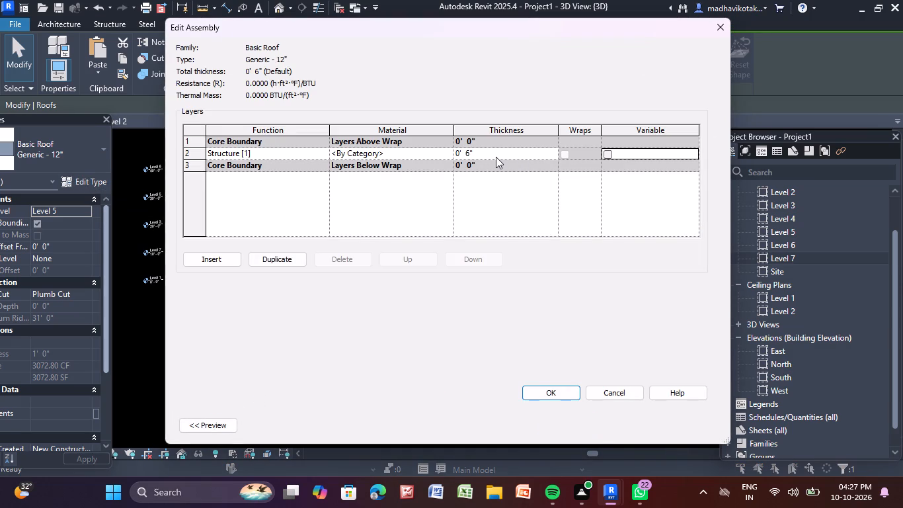
click(523, 387)
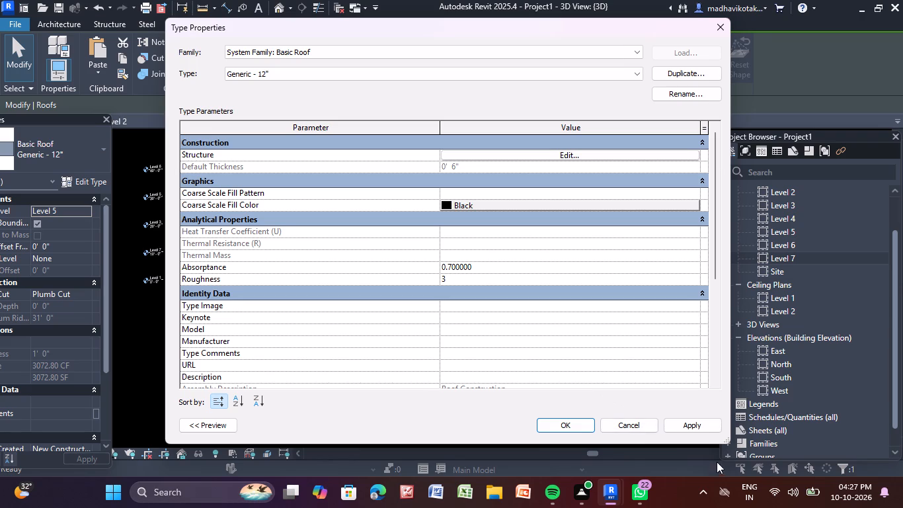
click(702, 429)
click(556, 423)
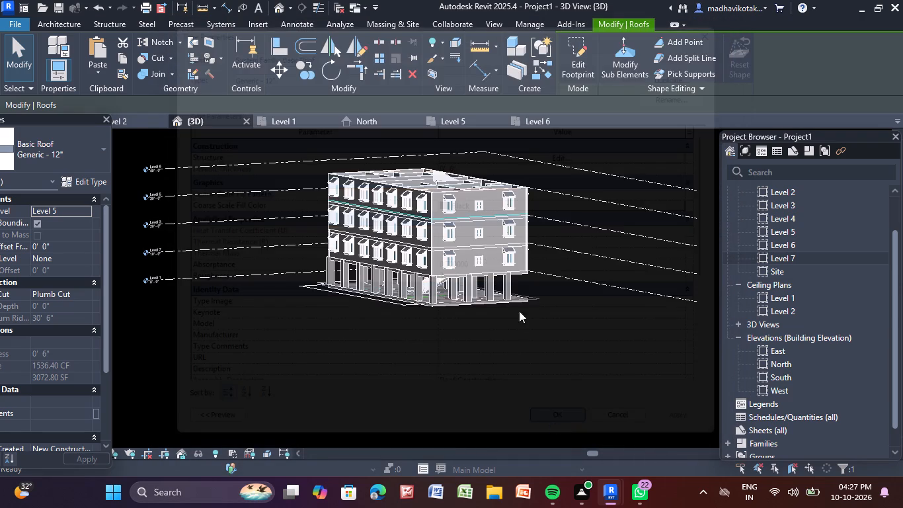
click(462, 337)
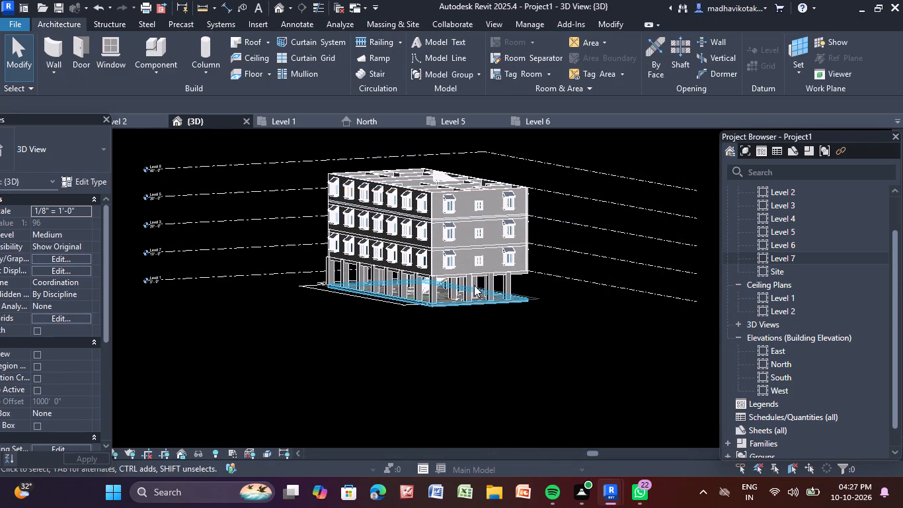
In the Level 5 floor plan, start a footprint roof and sketch a rectangular boundary along the building's outer walls, corner to corner.
click(449, 120)
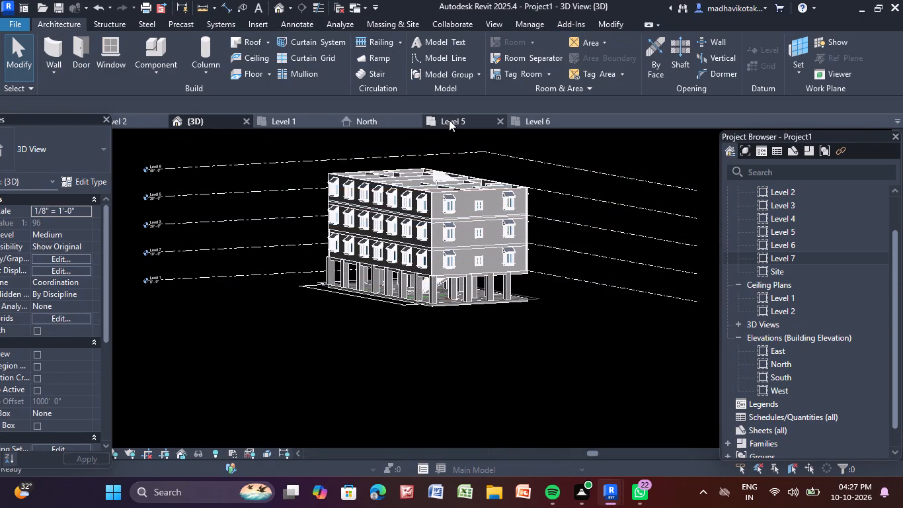
click(44, 26)
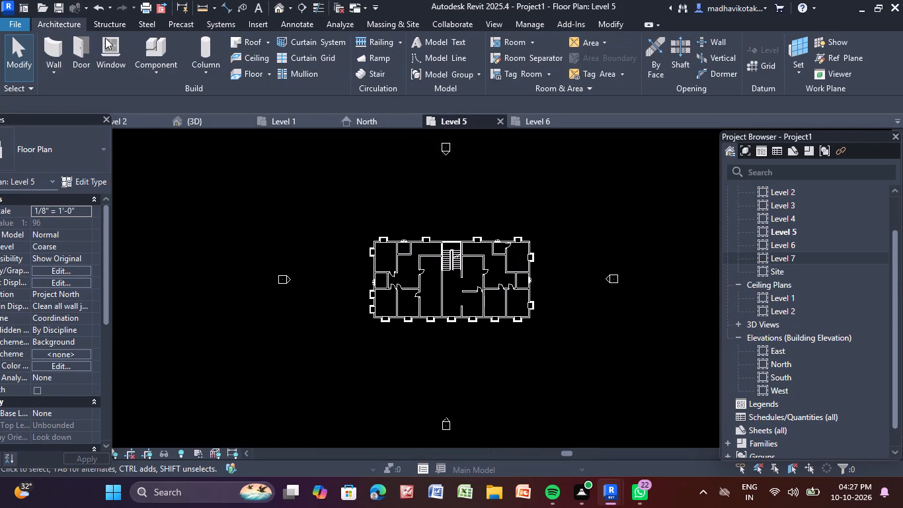
click(249, 39)
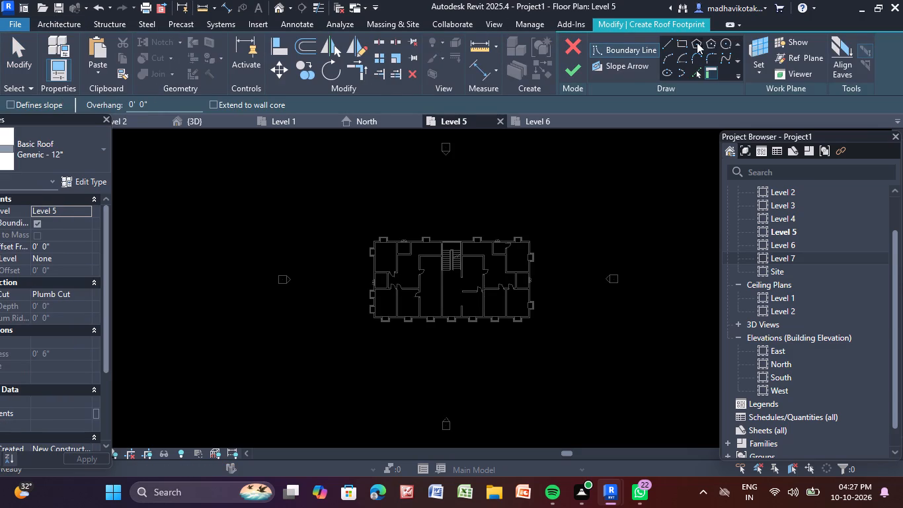
click(675, 41)
click(683, 43)
scroll(370, 249, up, 9)
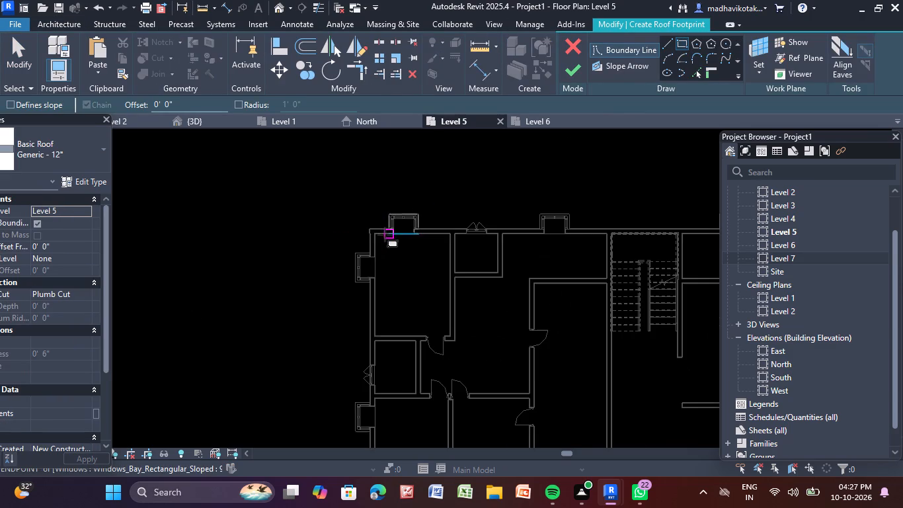
click(370, 230)
scroll(522, 341, down, 2)
middle_drag(522, 341, 345, 203)
scroll(659, 318, up, 4)
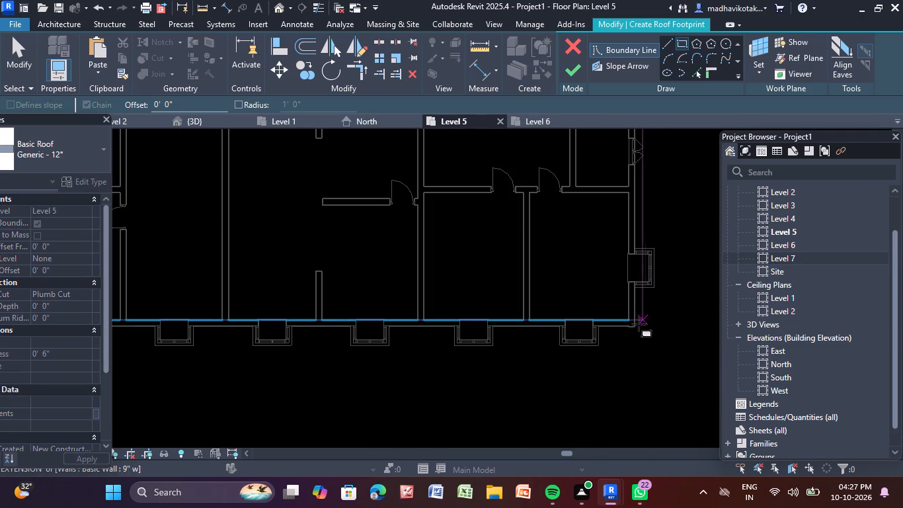
click(636, 328)
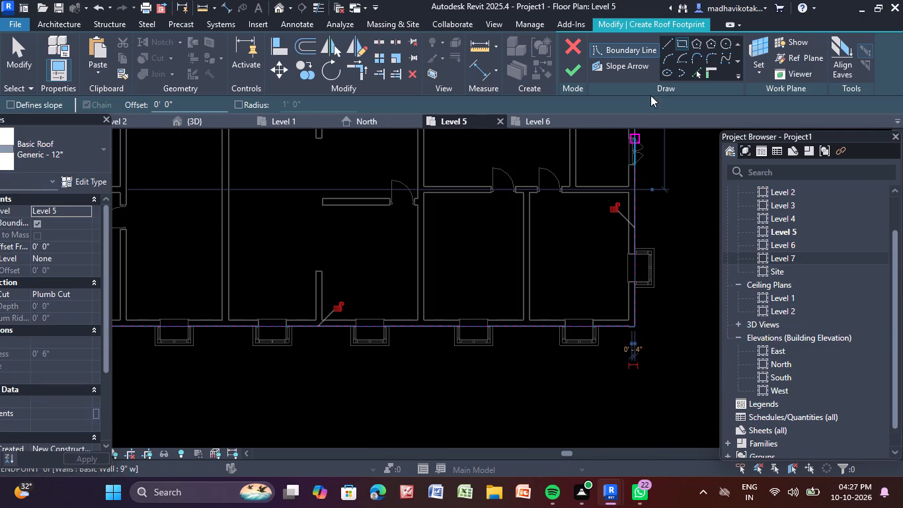
Set the roof's base level to Level 6 and finish the Generic - 12" roof.
click(86, 214)
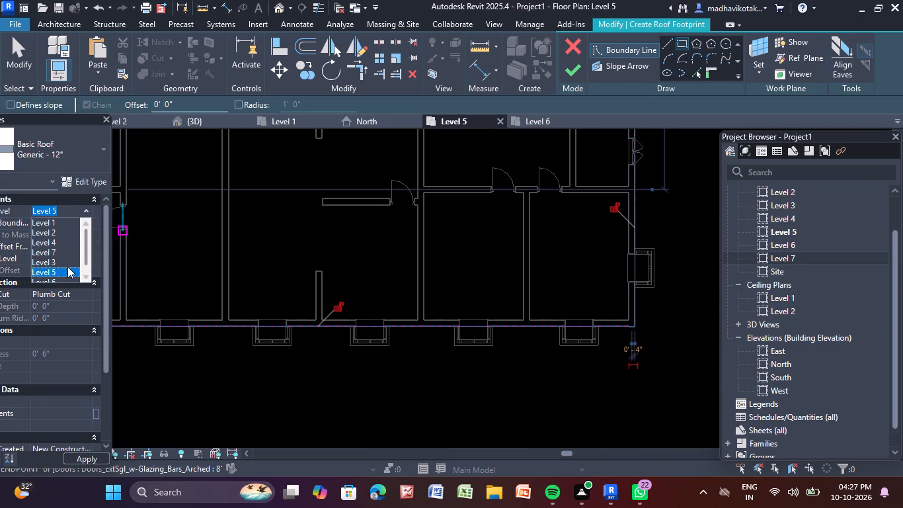
scroll(61, 280, up, 3)
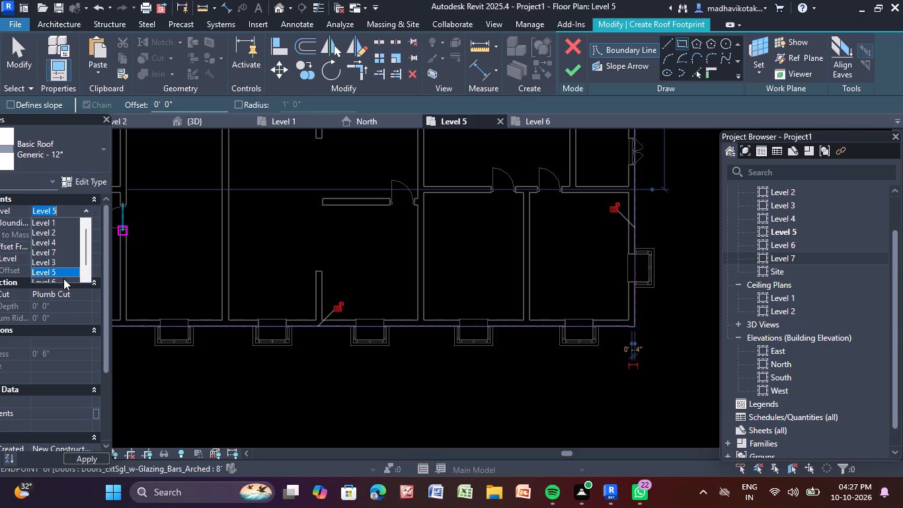
scroll(63, 278, up, 1)
scroll(64, 278, down, 4)
click(63, 271)
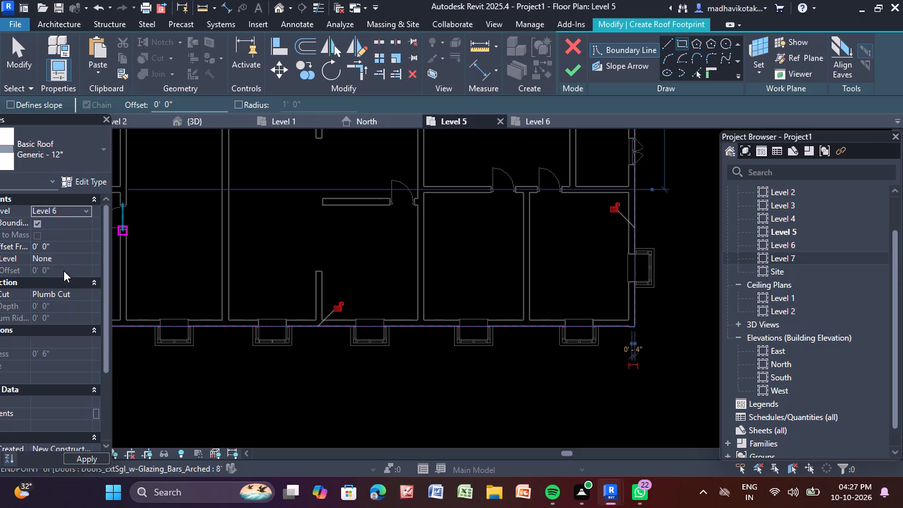
click(571, 70)
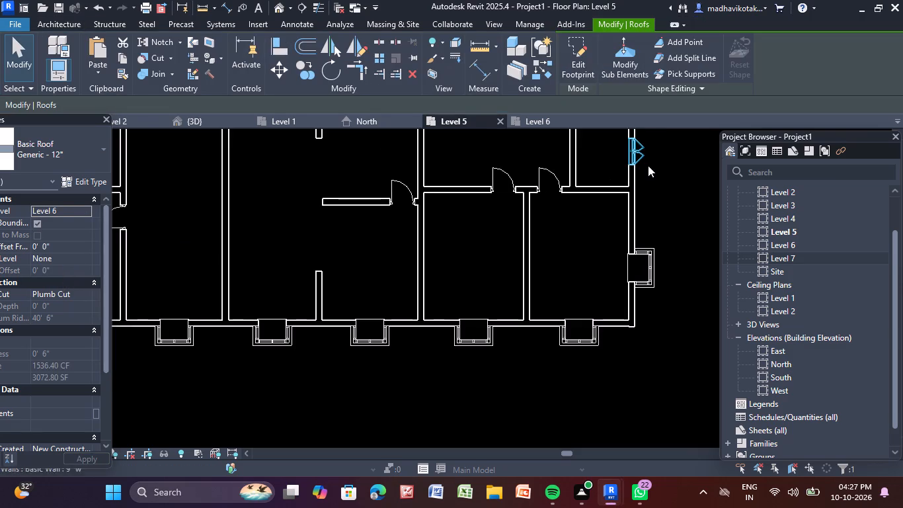
click(654, 163)
scroll(652, 165, down, 2)
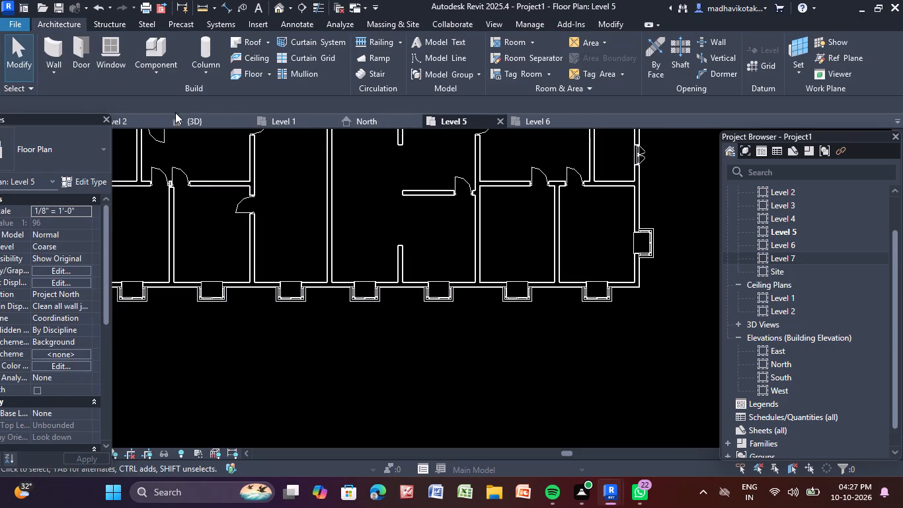
In the Level 6 floor plan, create a rectangular shaft opening about 16'-0" by 10'-0" around the staircase.
click(210, 118)
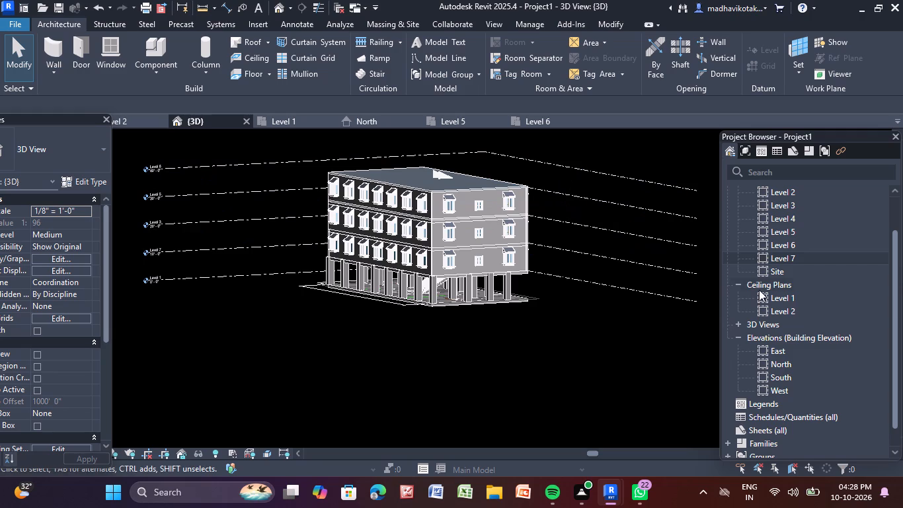
scroll(826, 355, down, 2)
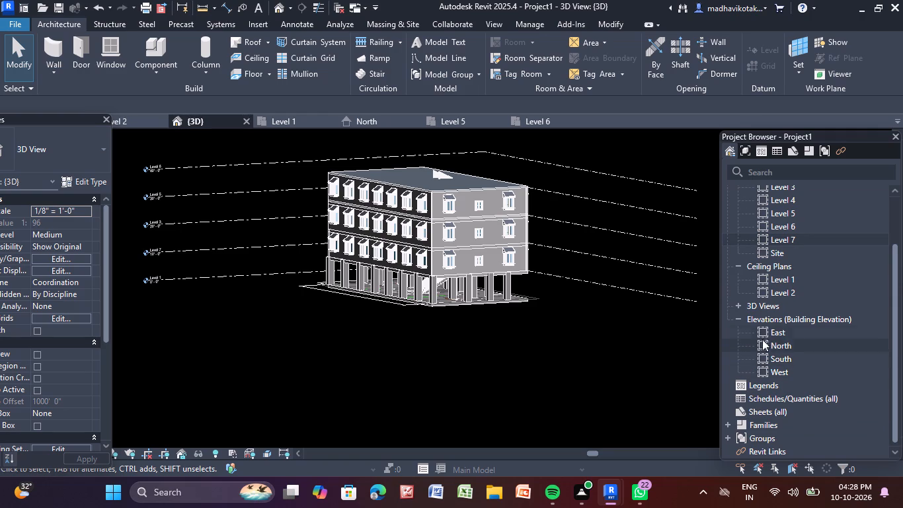
shift+middle_drag(612, 337, 457, 354)
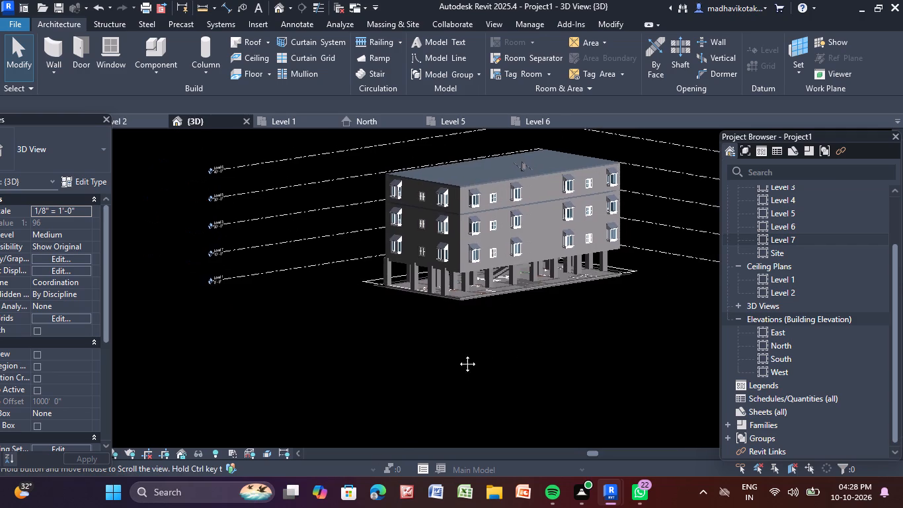
shift+middle_drag(457, 354, 340, 303)
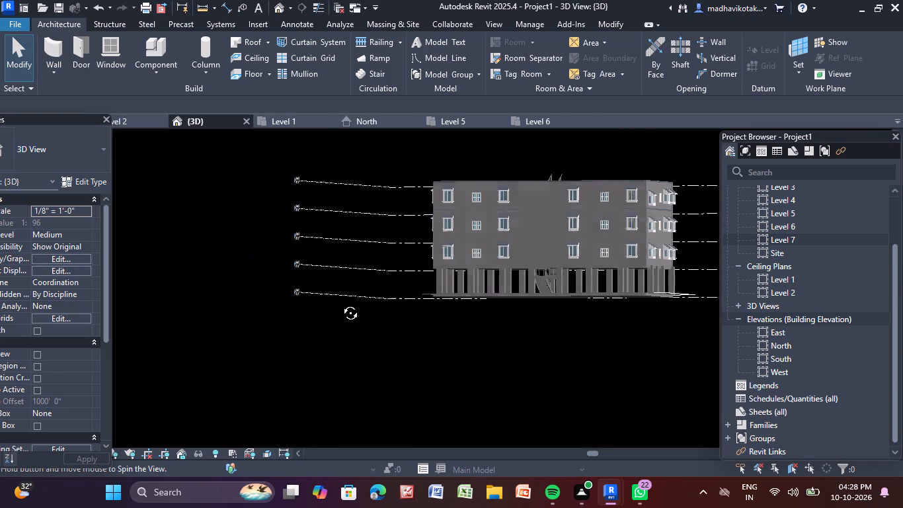
shift+middle_drag(340, 303, 349, 321)
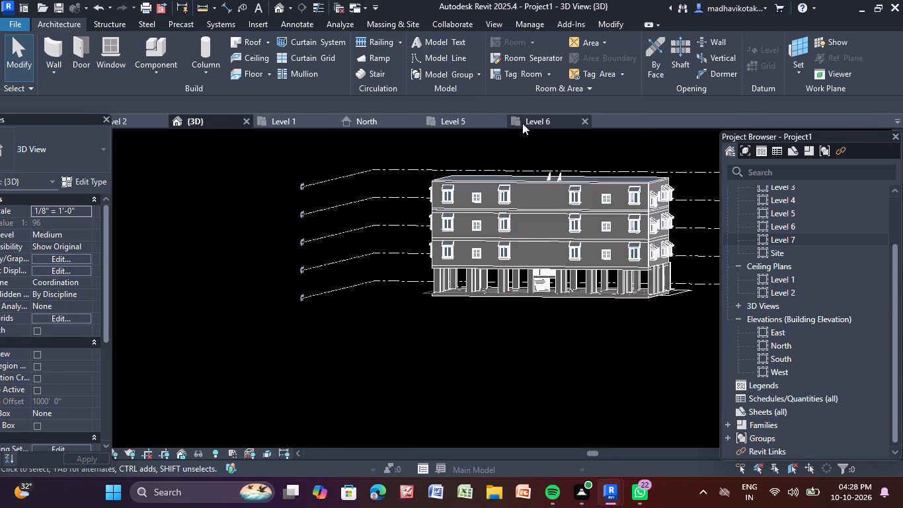
double_click(539, 116)
scroll(459, 286, up, 2)
click(688, 46)
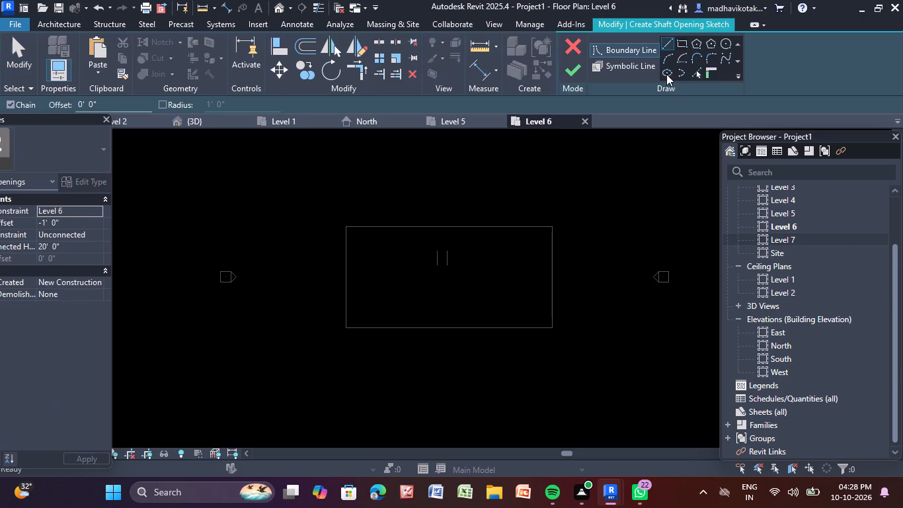
click(682, 44)
scroll(433, 251, up, 2)
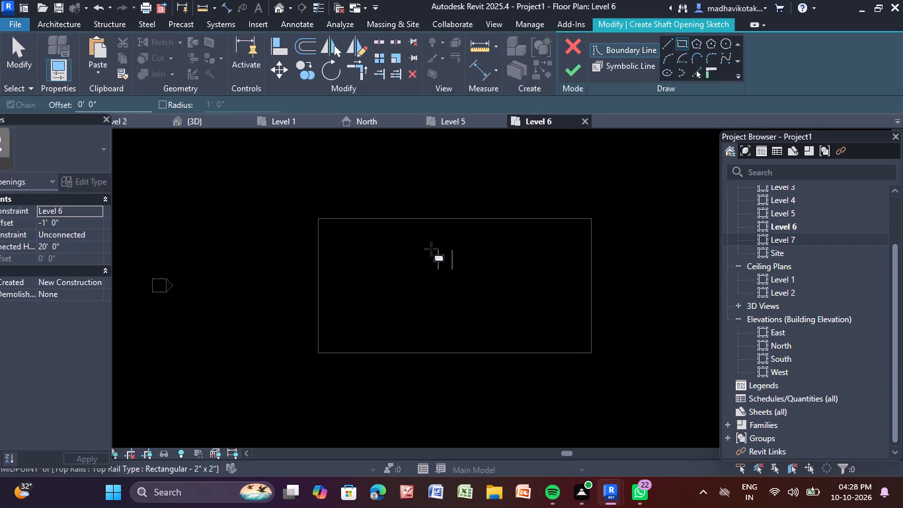
click(426, 247)
click(482, 281)
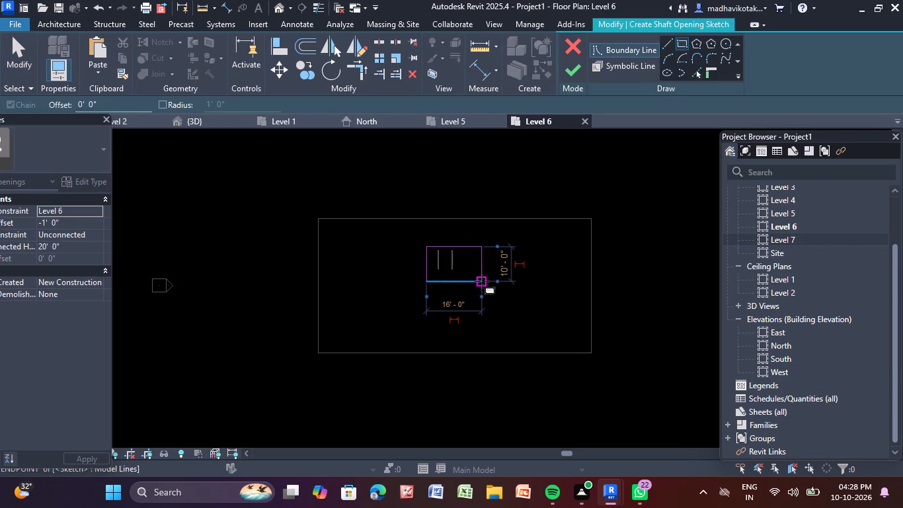
click(570, 75)
click(582, 153)
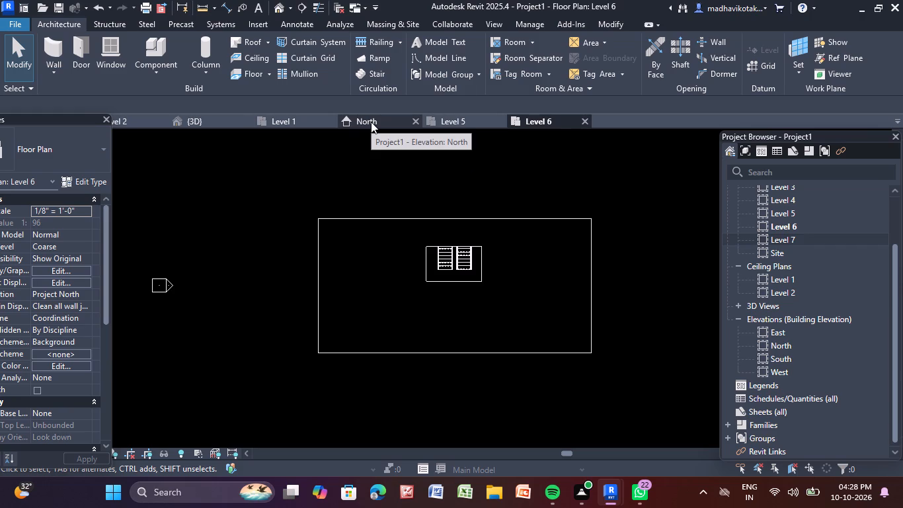
Examine the roof's stair opening and the building's facades from all sides in the 3D view.
click(229, 120)
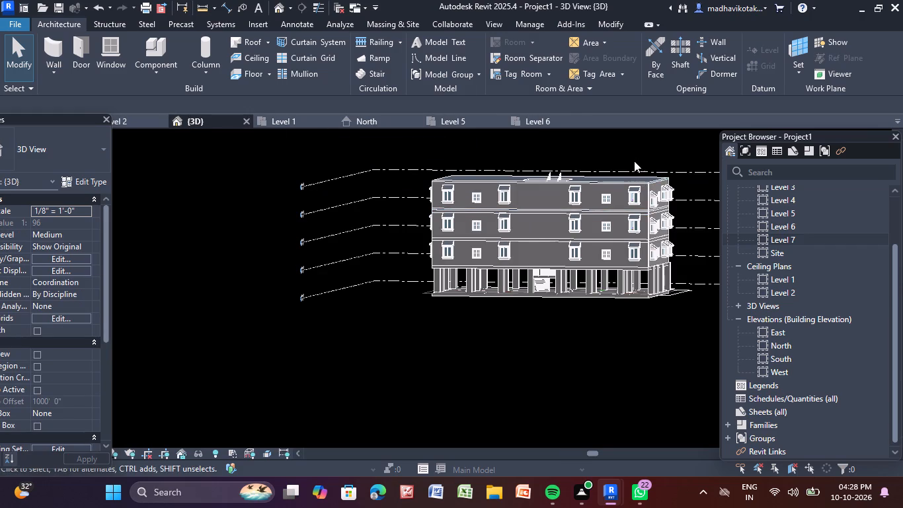
shift+middle_drag(634, 159, 427, 265)
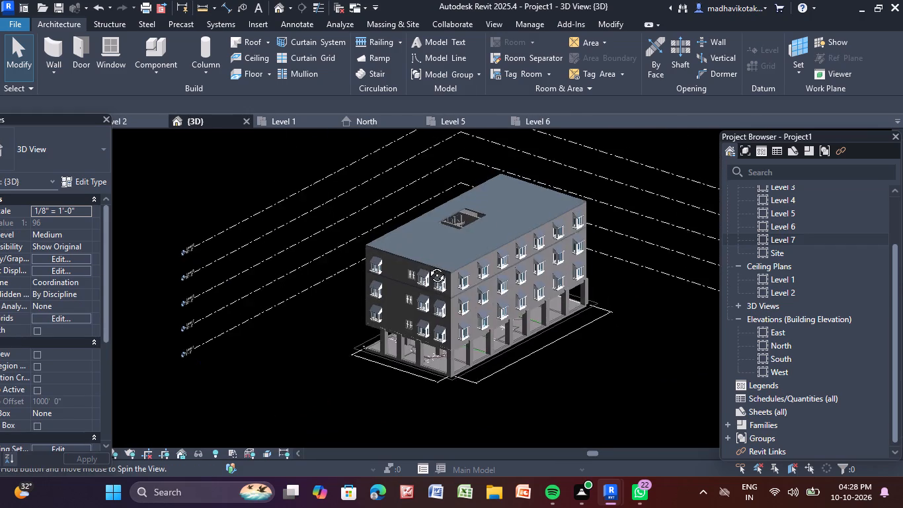
shift+middle_drag(427, 265, 538, 450)
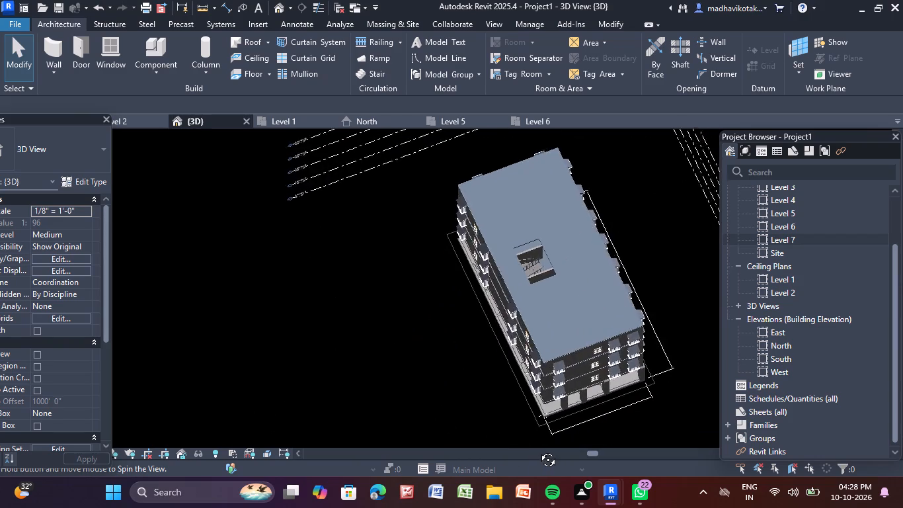
shift+middle_drag(538, 450, 629, 291)
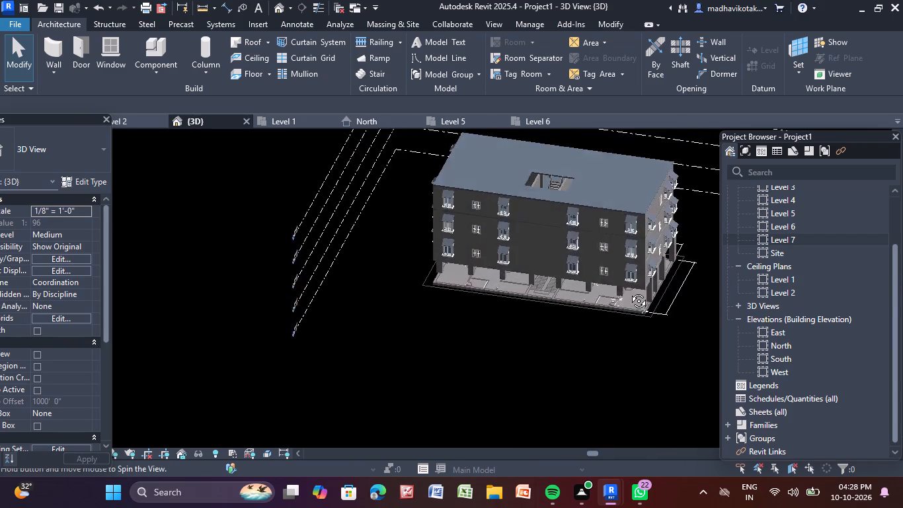
shift+middle_drag(629, 291, 647, 206)
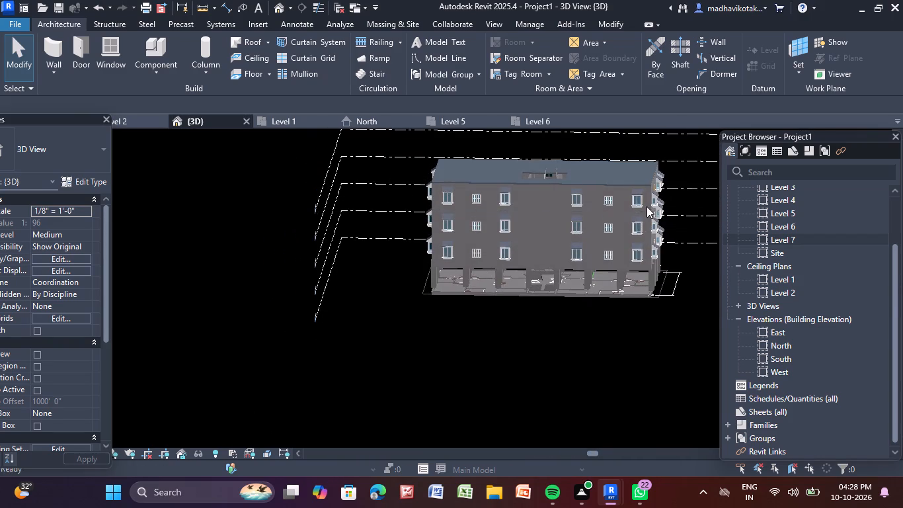
scroll(663, 321, up, 2)
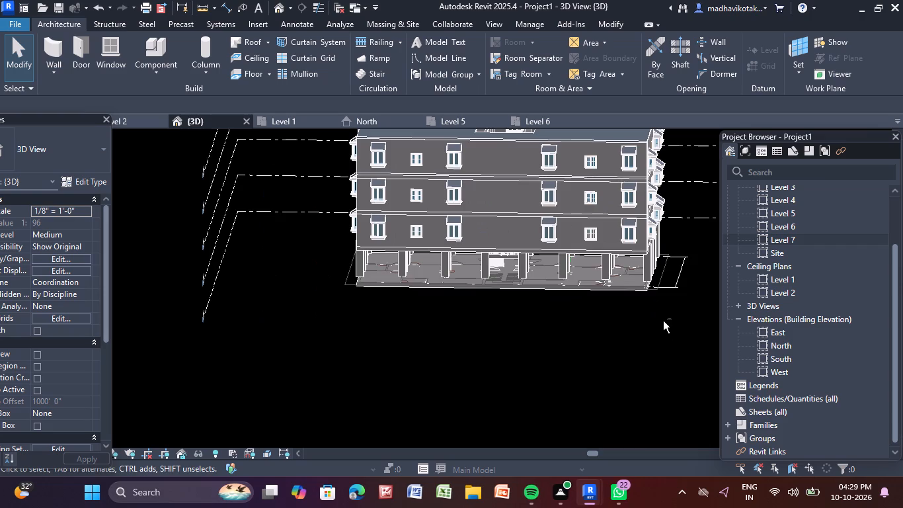
shift+middle_drag(663, 321, 663, 293)
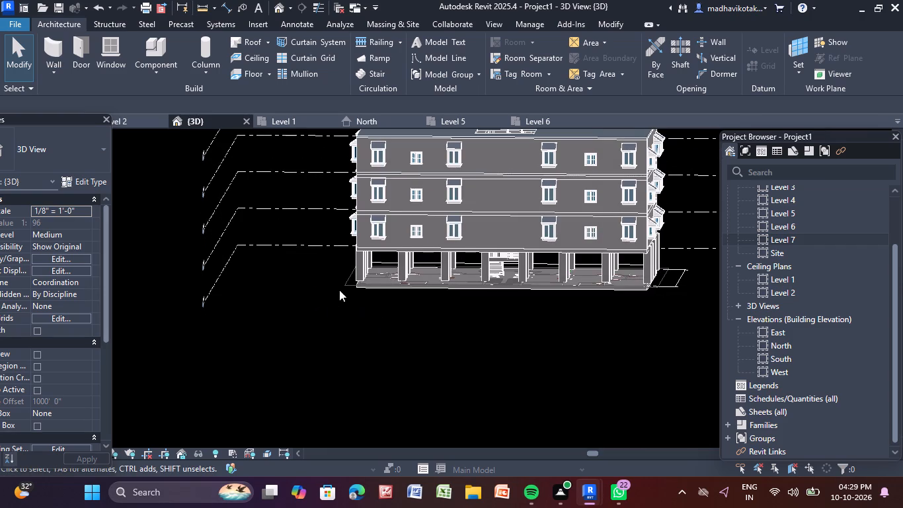
middle_drag(341, 313, 377, 344)
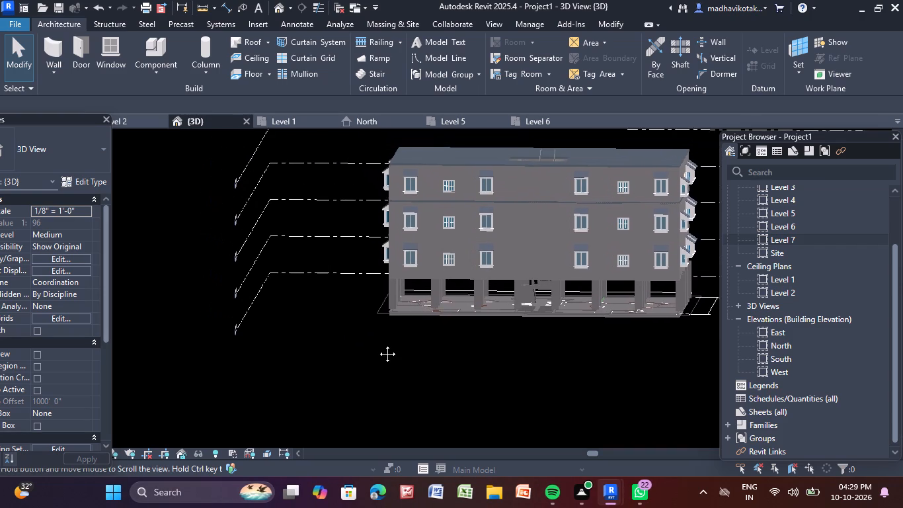
middle_drag(377, 344, 516, 420)
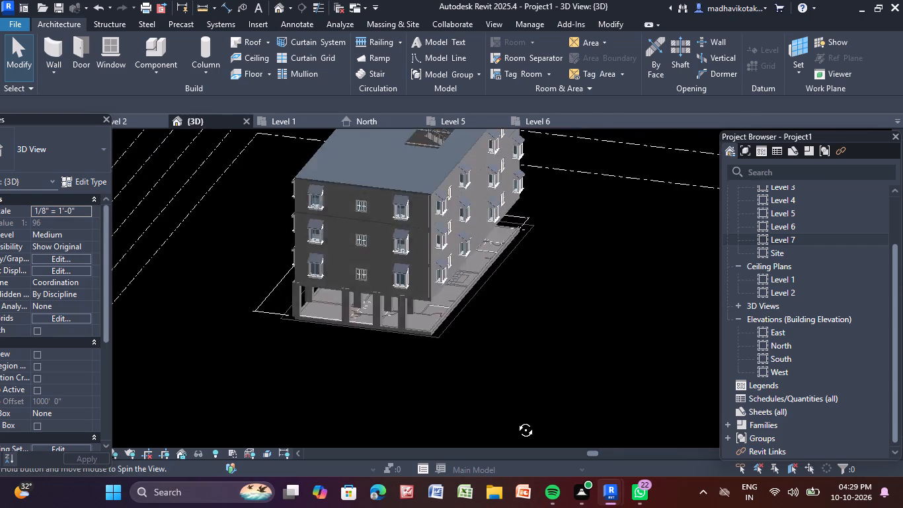
middle_drag(516, 420, 643, 347)
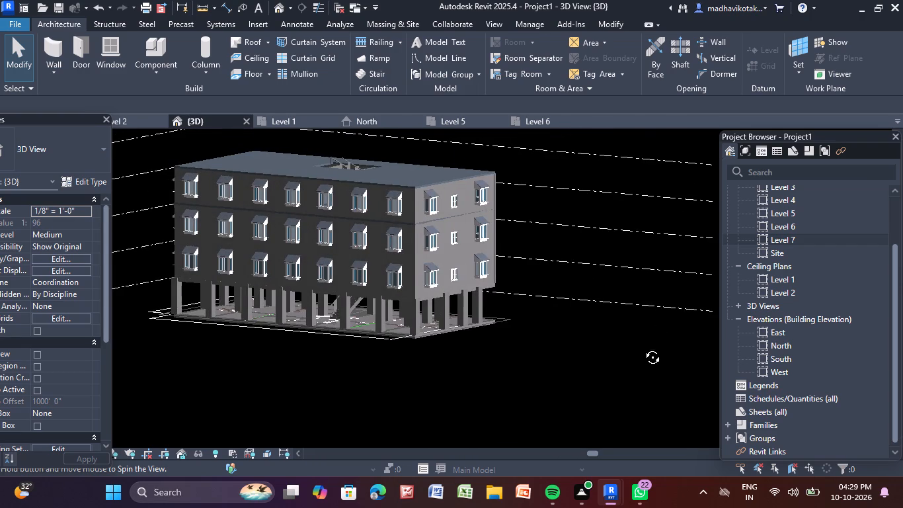
middle_drag(643, 347, 643, 347)
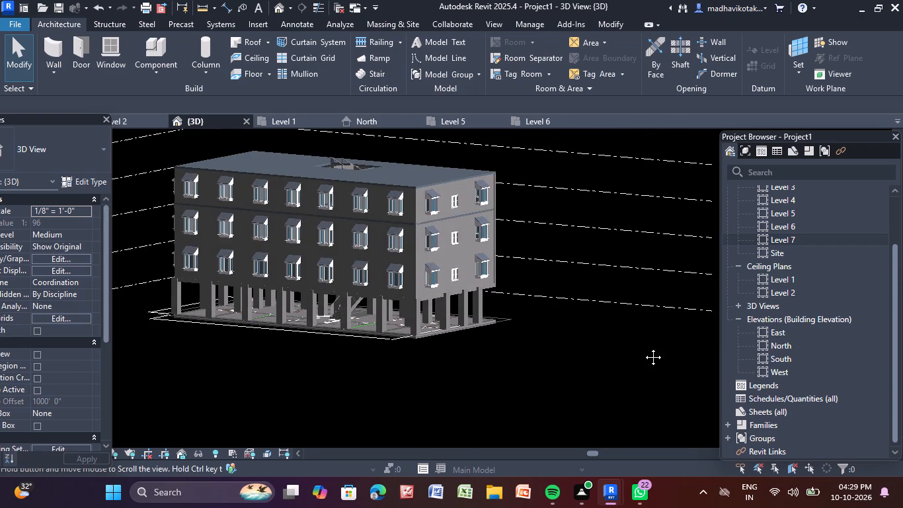
middle_drag(643, 347, 639, 355)
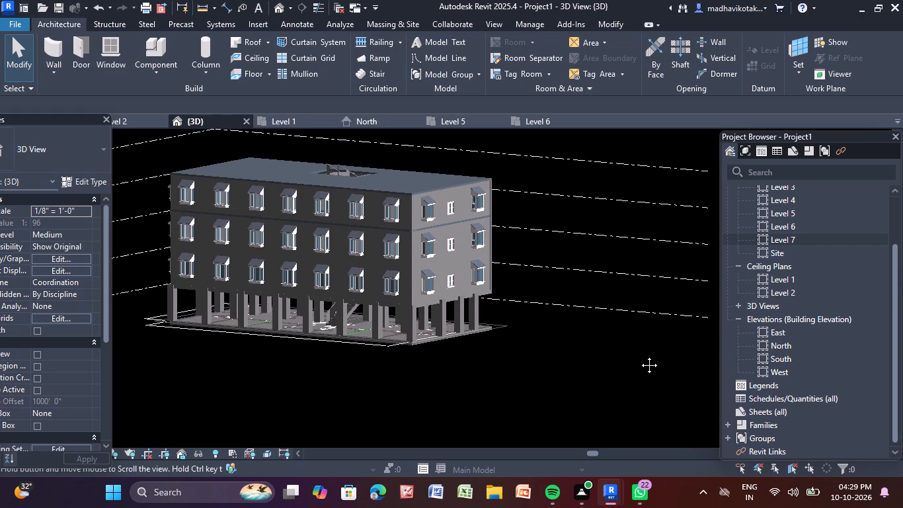
middle_drag(639, 355, 635, 357)
shift+middle_drag(469, 377, 497, 373)
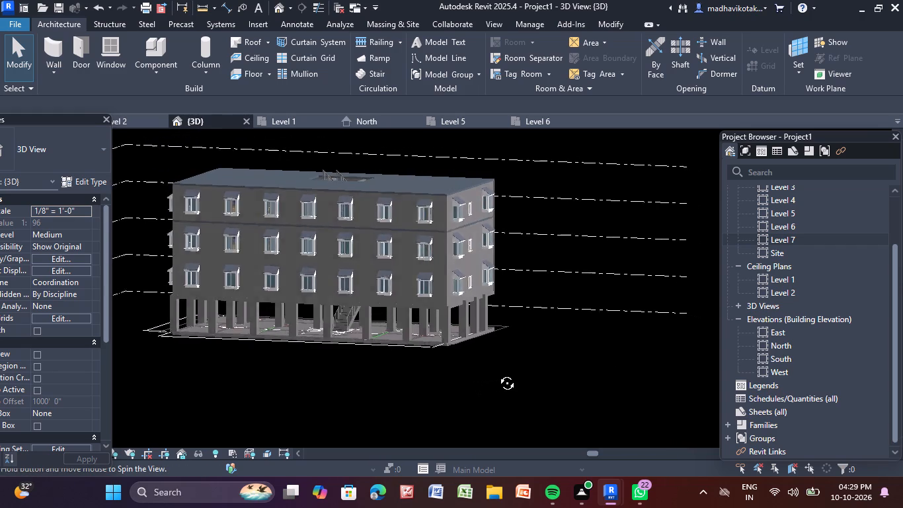
shift+middle_drag(497, 373, 508, 376)
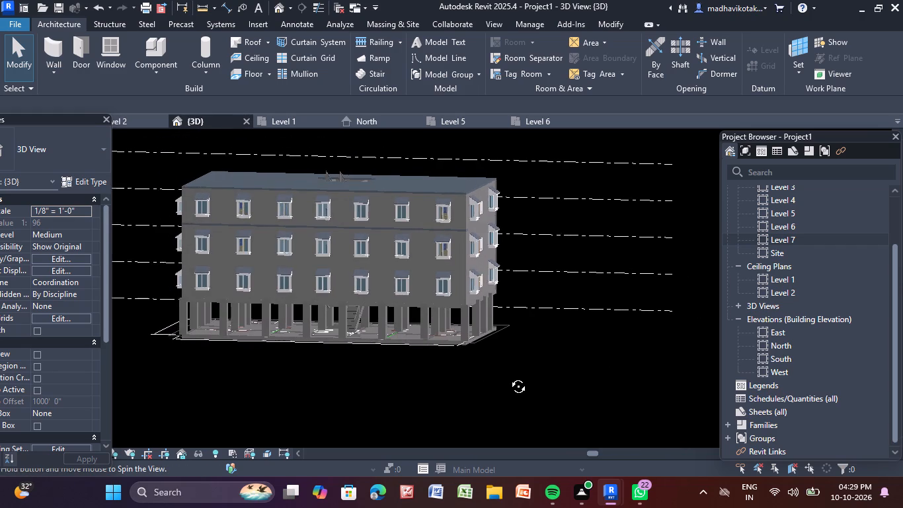
Examine the building from several sides in 3D, then inspect the staircase and columns of the open ground storey up close.
shift+middle_drag(508, 376, 511, 372)
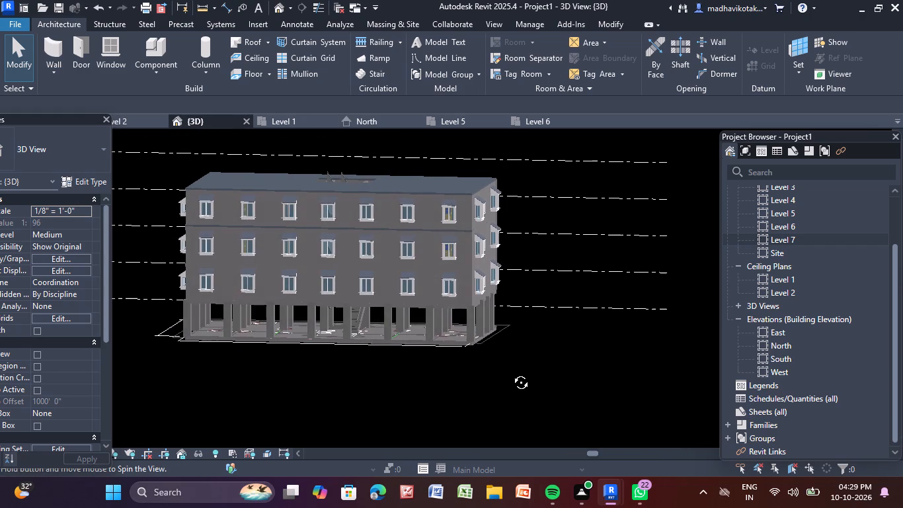
shift+middle_drag(511, 372, 651, 390)
shift+scroll(545, 368, up, 1)
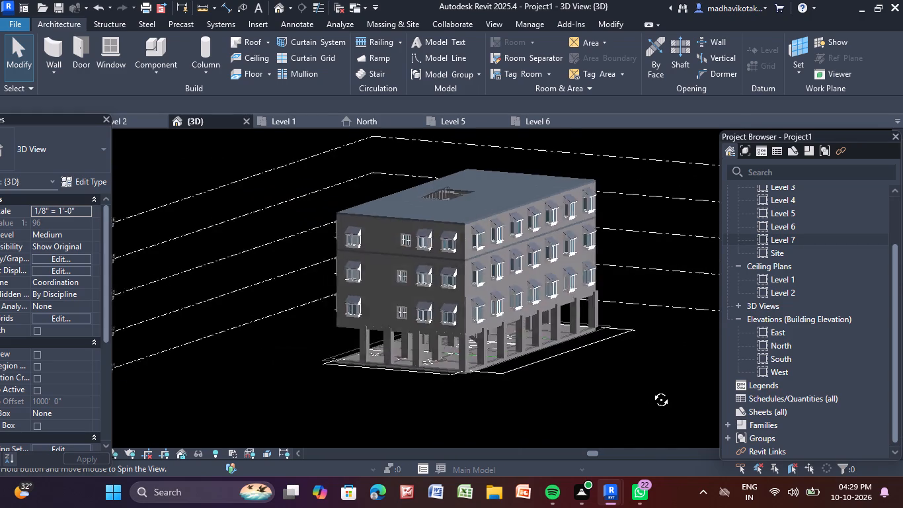
shift+middle_drag(651, 390, 795, 380)
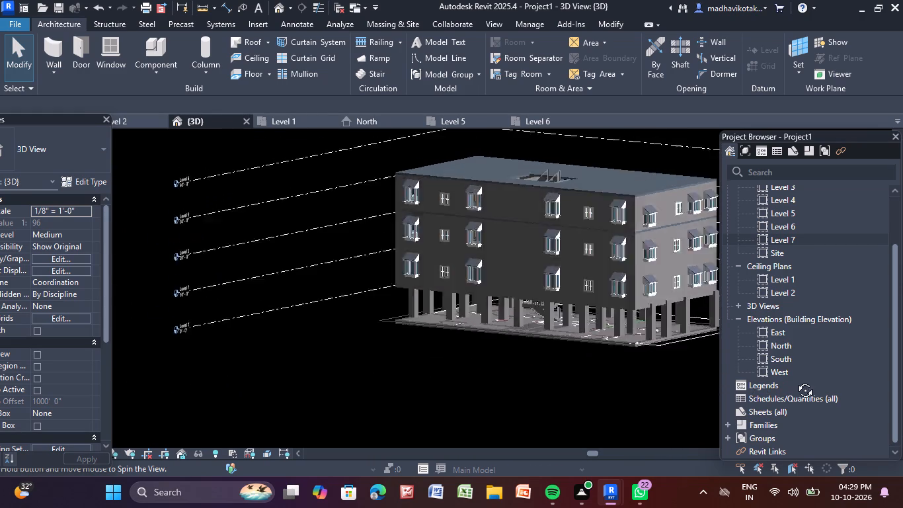
shift+middle_drag(795, 380, 855, 374)
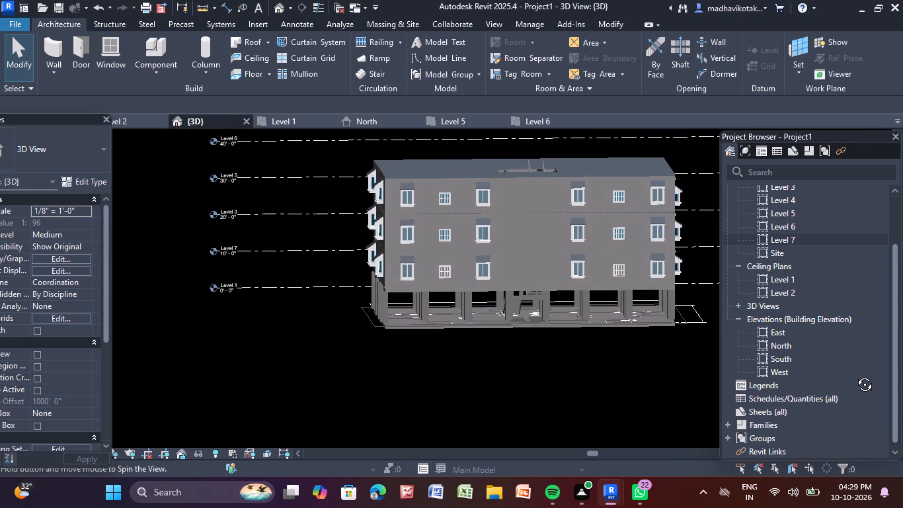
shift+middle_drag(855, 374, 851, 377)
scroll(540, 331, up, 3)
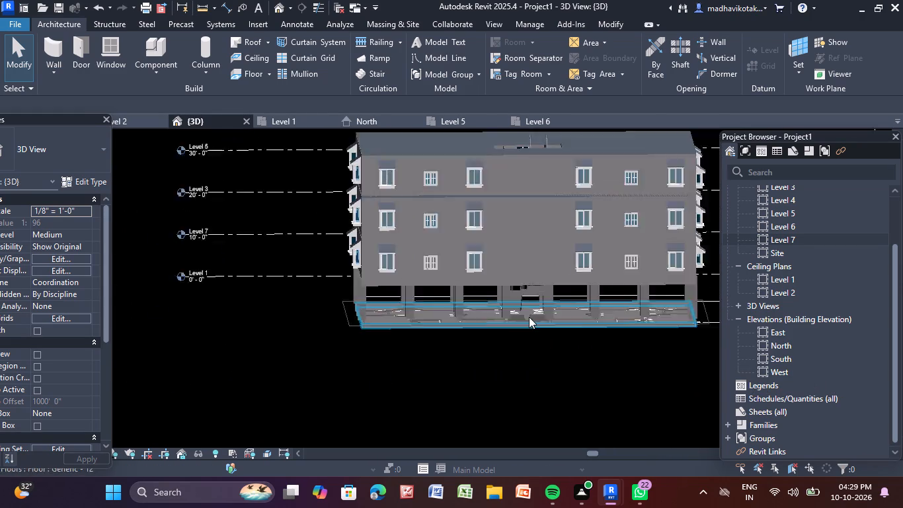
scroll(529, 317, up, 6)
scroll(477, 271, up, 4)
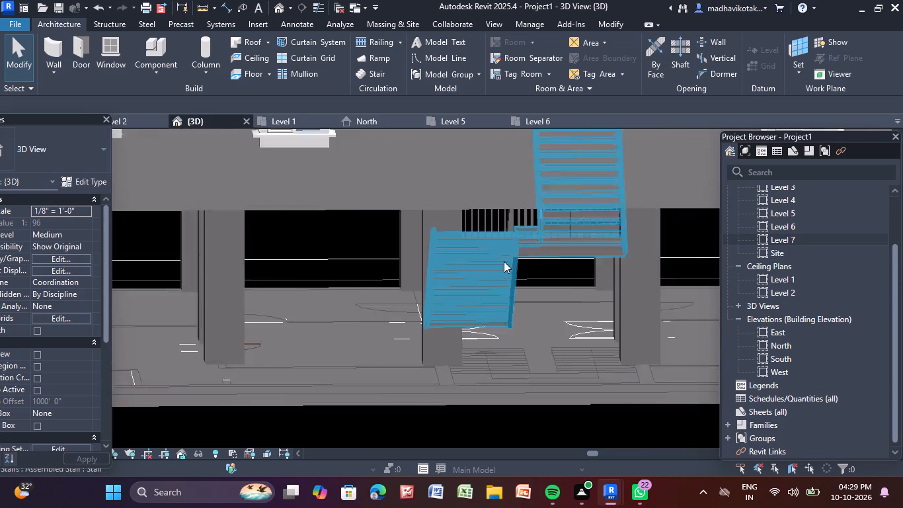
scroll(535, 267, up, 4)
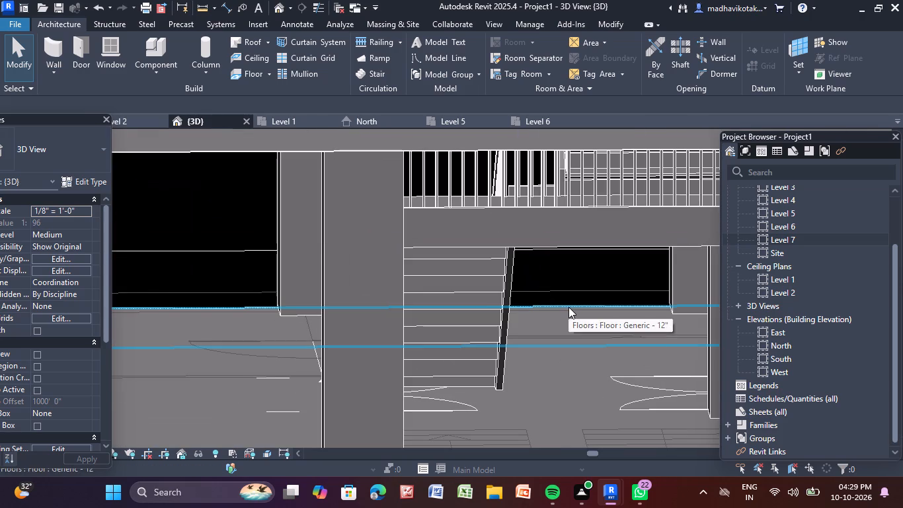
scroll(503, 214, down, 1)
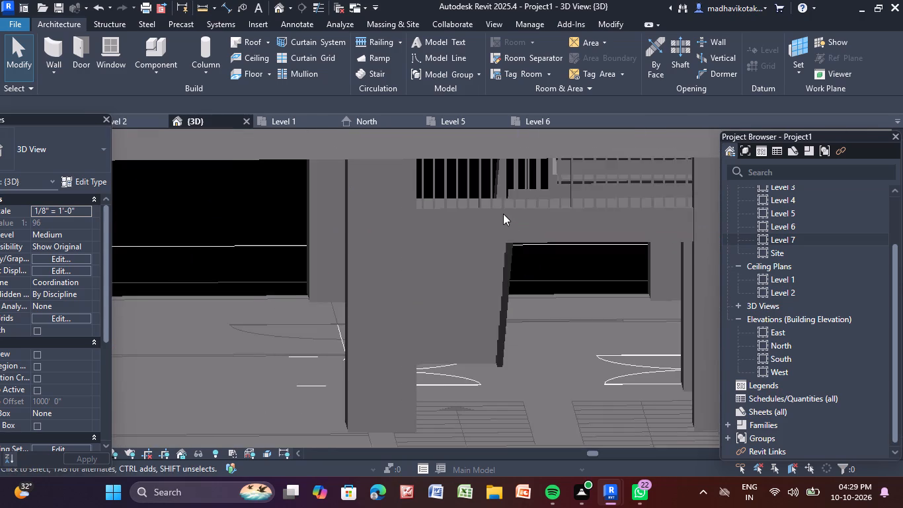
scroll(505, 214, down, 3)
scroll(596, 325, down, 1)
shift+middle_drag(594, 329, 518, 345)
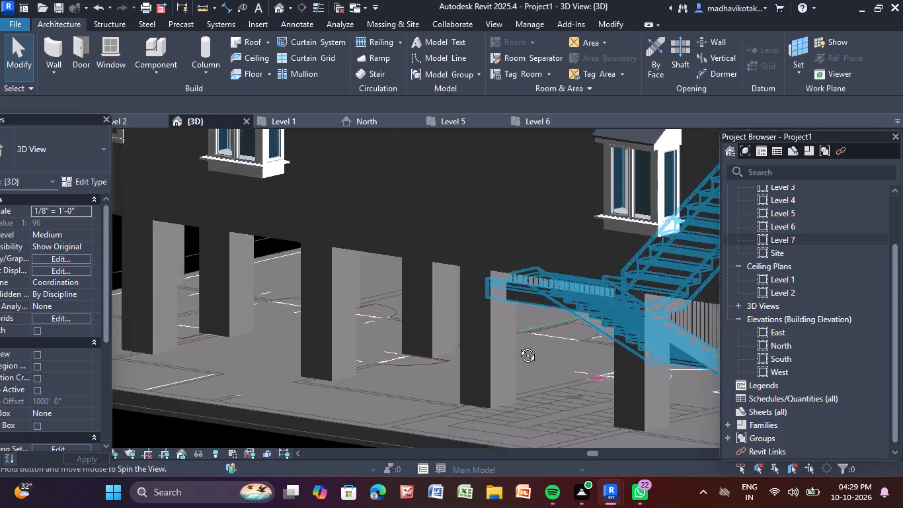
shift+middle_drag(518, 345, 371, 300)
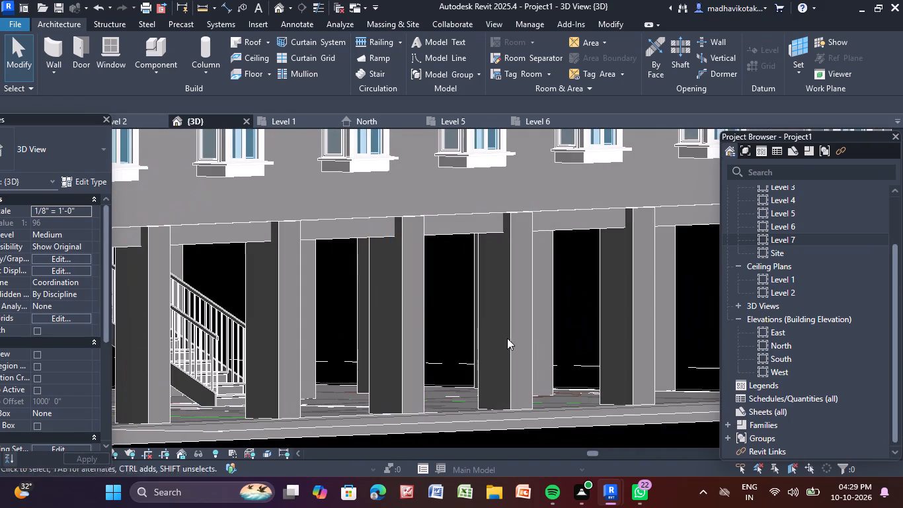
shift+scroll(652, 326, down, 4)
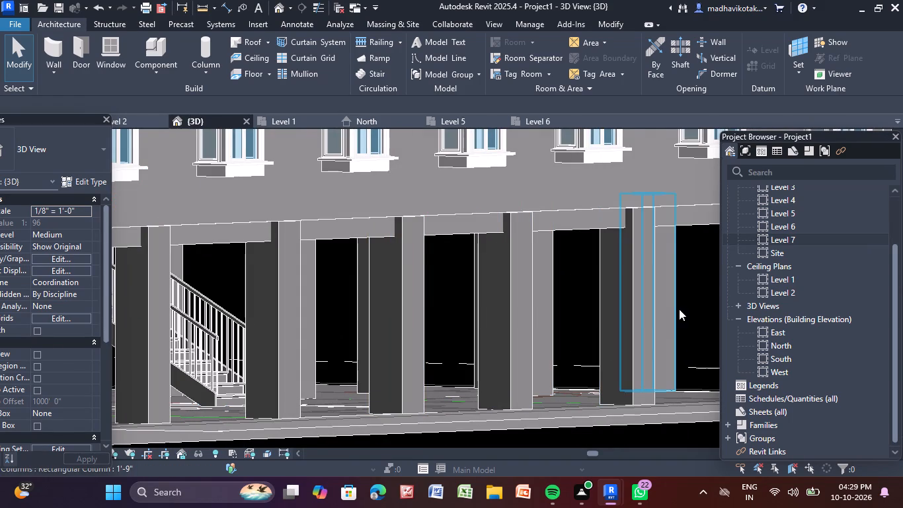
scroll(680, 308, down, 3)
Inspect the bay windows, upper-storey walls and roof along the building's long facade in the 3D view.
shift+middle_drag(679, 309, 563, 388)
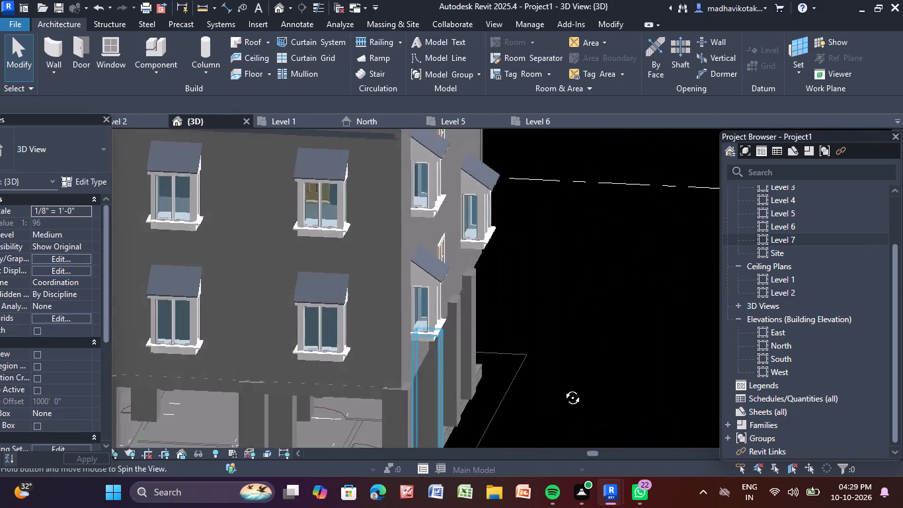
shift+middle_drag(563, 388, 561, 387)
scroll(562, 376, down, 3)
middle_drag(576, 364, 707, 308)
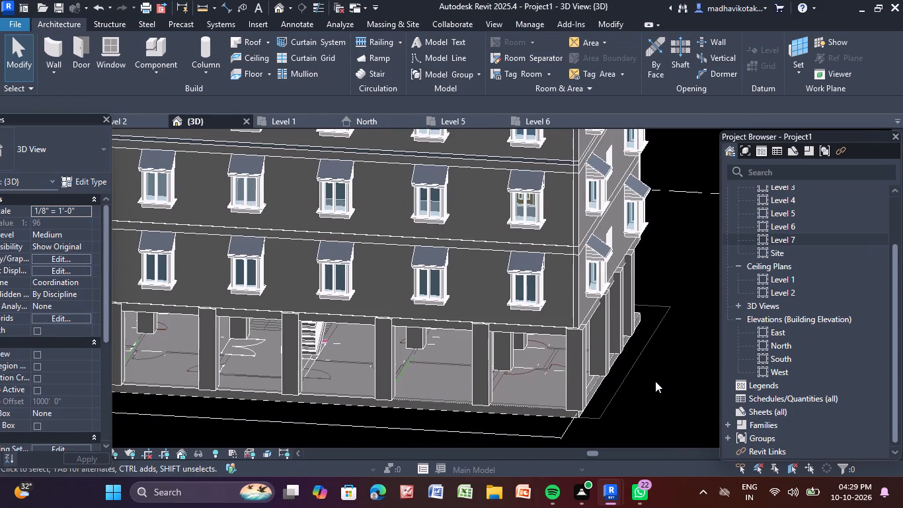
scroll(632, 388, down, 2)
middle_drag(632, 388, 656, 362)
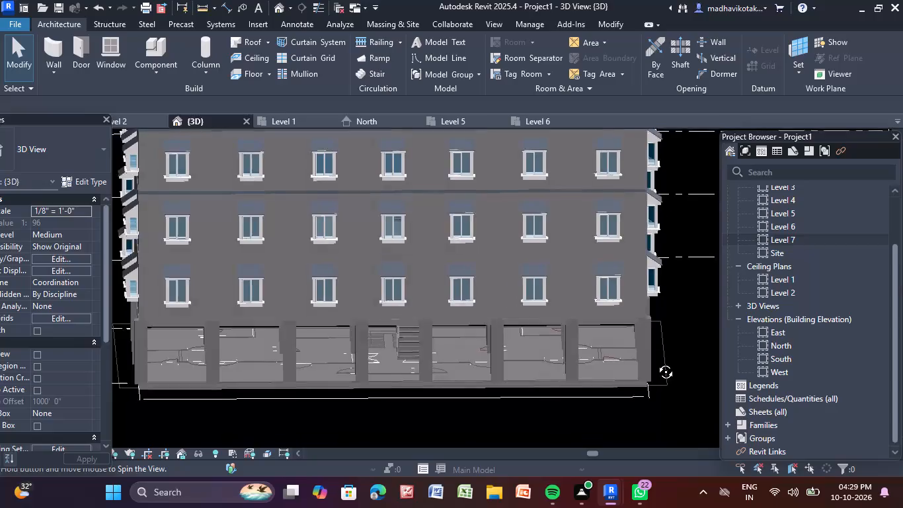
middle_drag(656, 362, 647, 364)
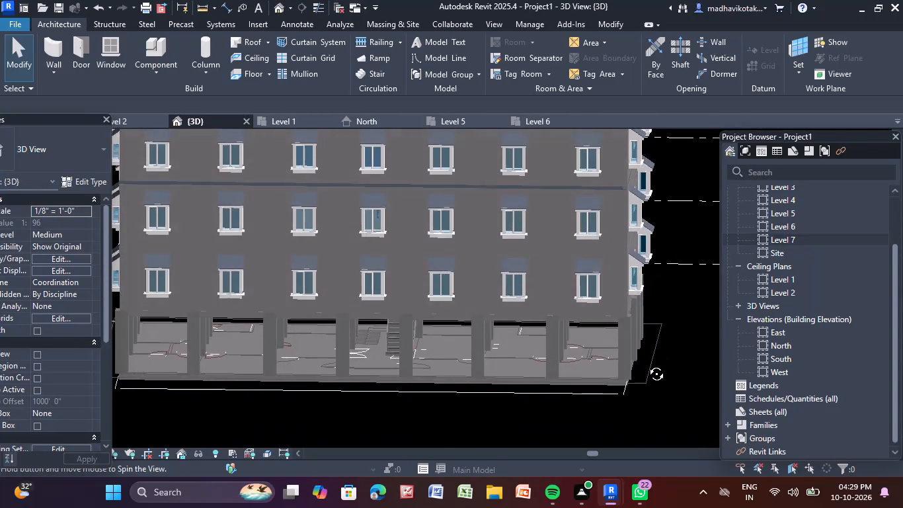
middle_drag(647, 364, 650, 374)
scroll(590, 224, up, 6)
scroll(609, 283, up, 3)
click(631, 247)
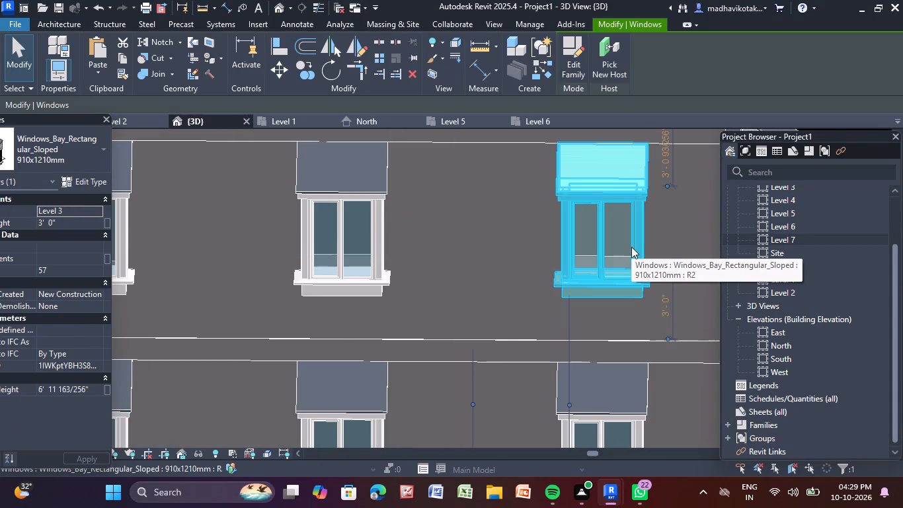
key(Escape)
scroll(599, 311, down, 4)
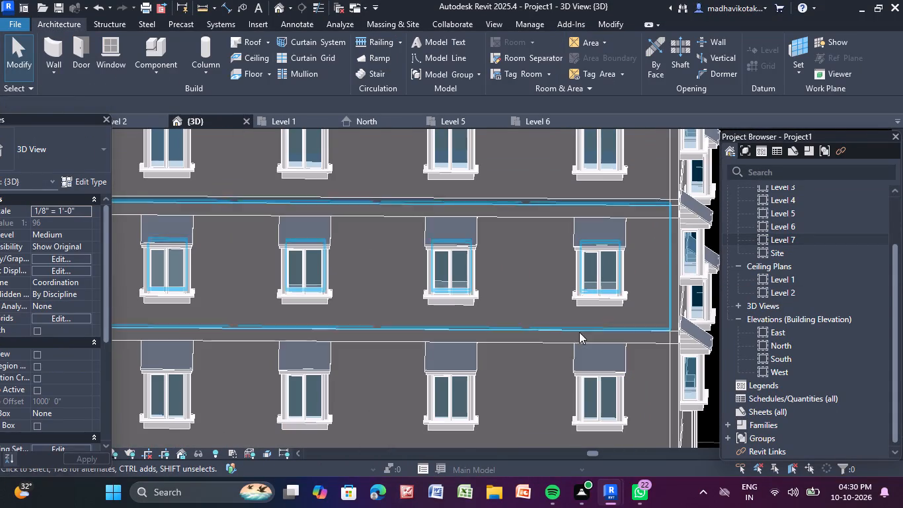
shift+middle_drag(528, 343, 536, 343)
shift+scroll(531, 338, down, 4)
scroll(530, 333, down, 4)
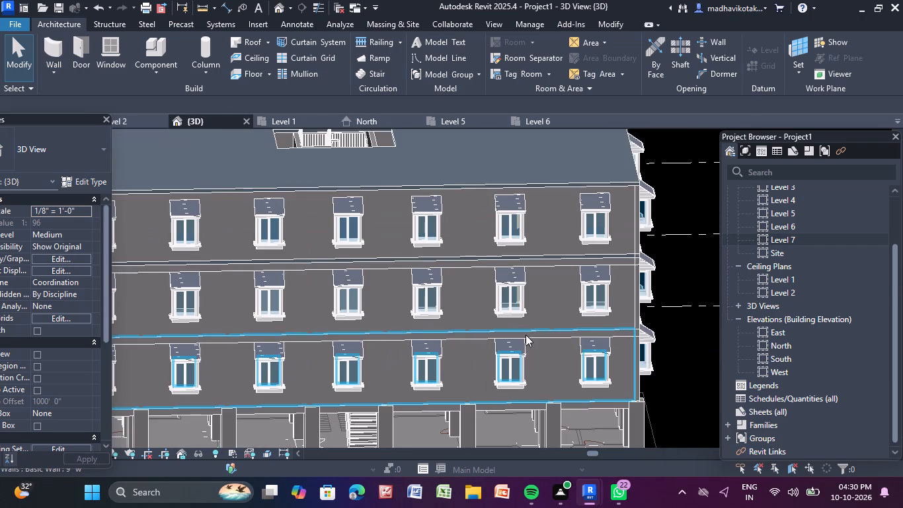
shift+middle_drag(526, 335, 516, 325)
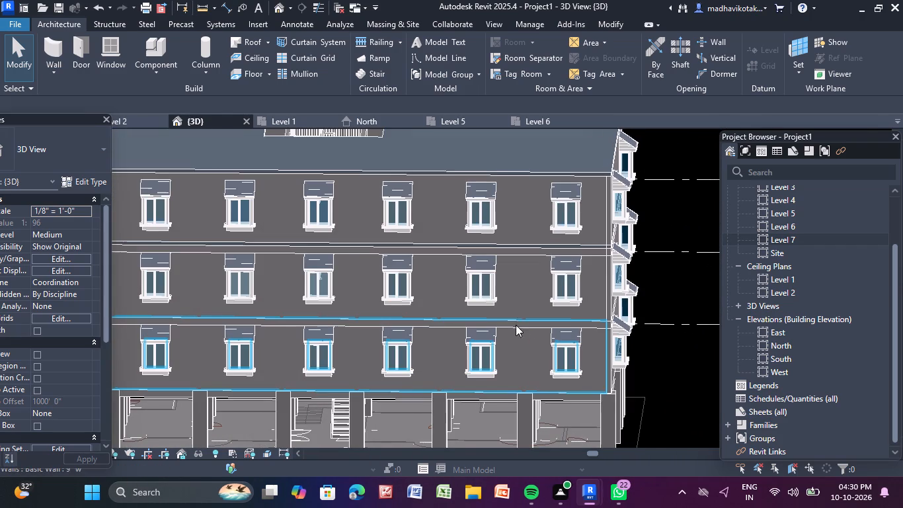
scroll(601, 330, down, 2)
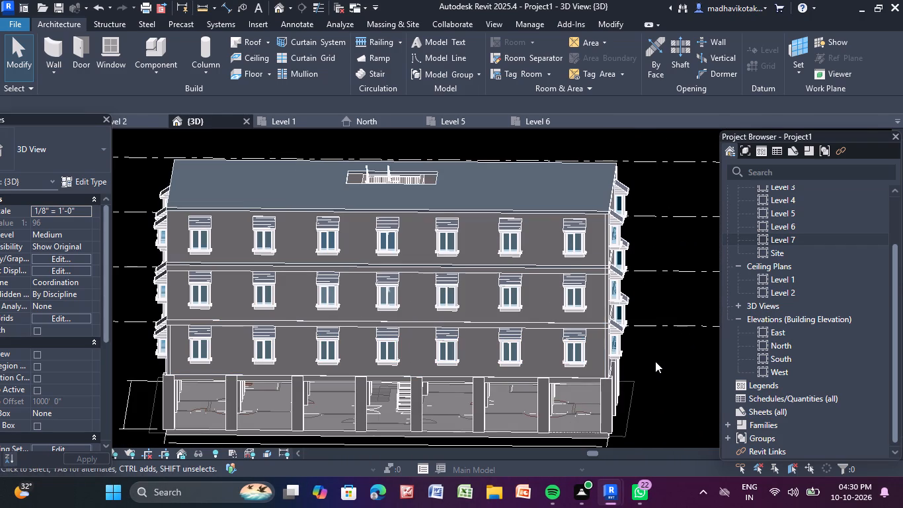
middle_drag(653, 364, 661, 324)
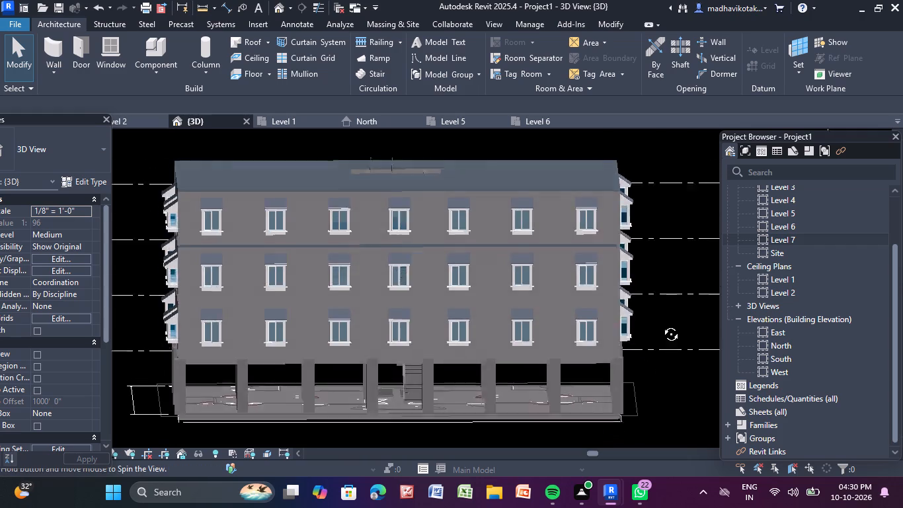
middle_drag(661, 324, 652, 340)
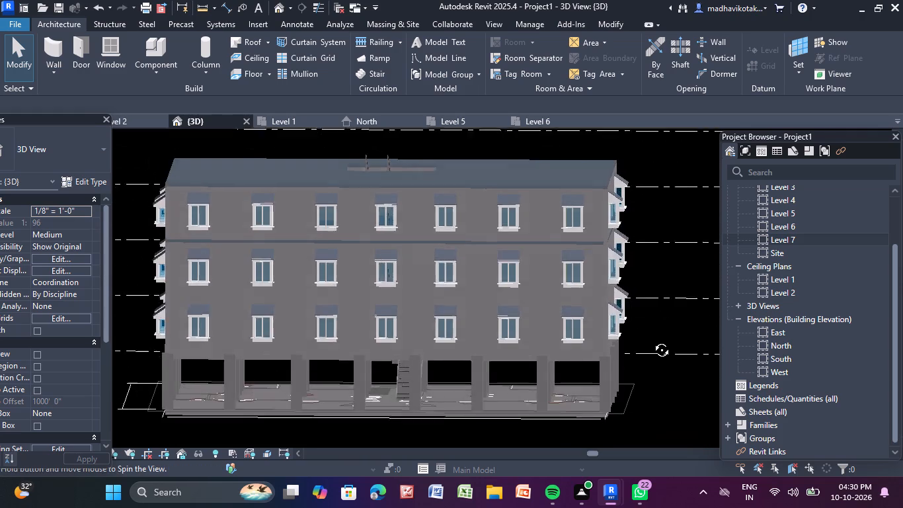
middle_drag(652, 340, 656, 350)
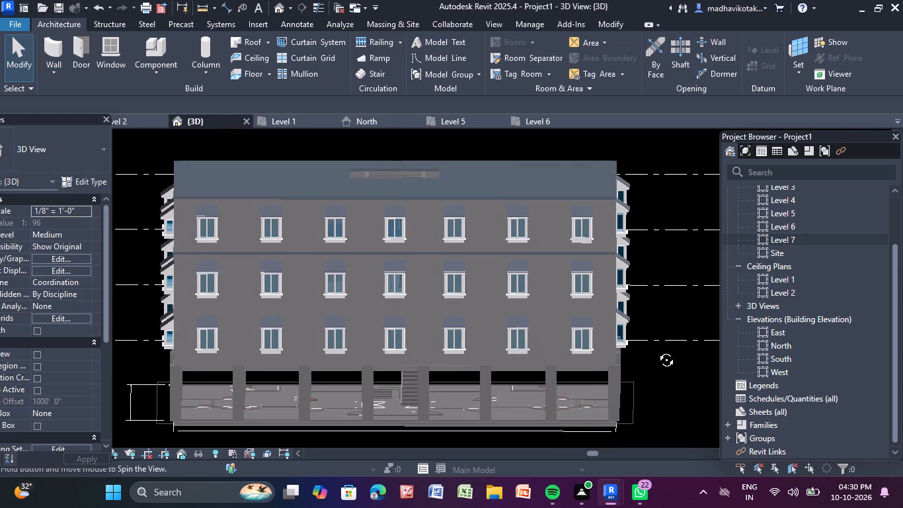
middle_drag(656, 350, 655, 351)
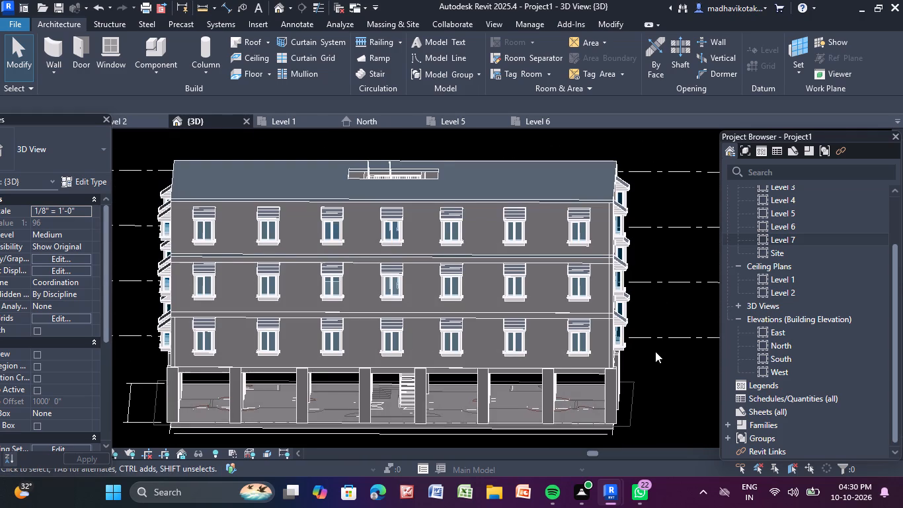
shift+middle_drag(655, 351, 653, 385)
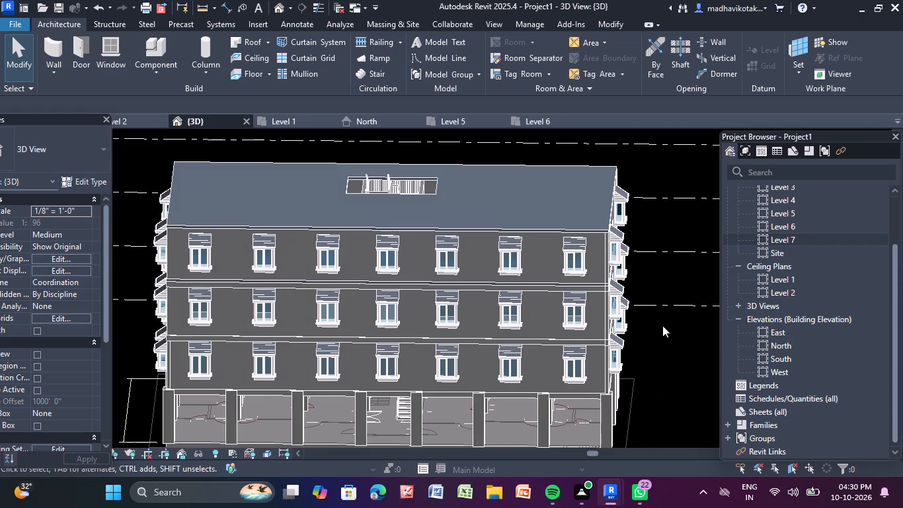
middle_drag(664, 308, 658, 248)
shift+middle_drag(656, 249, 660, 276)
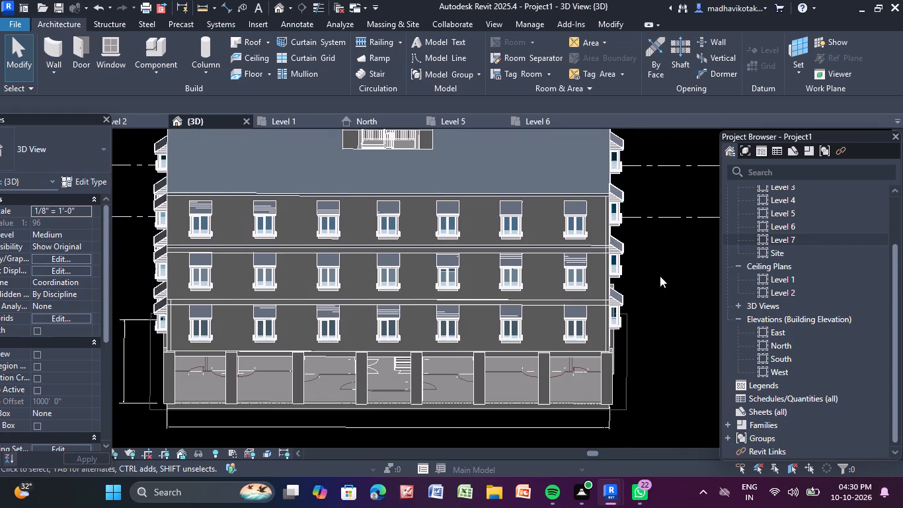
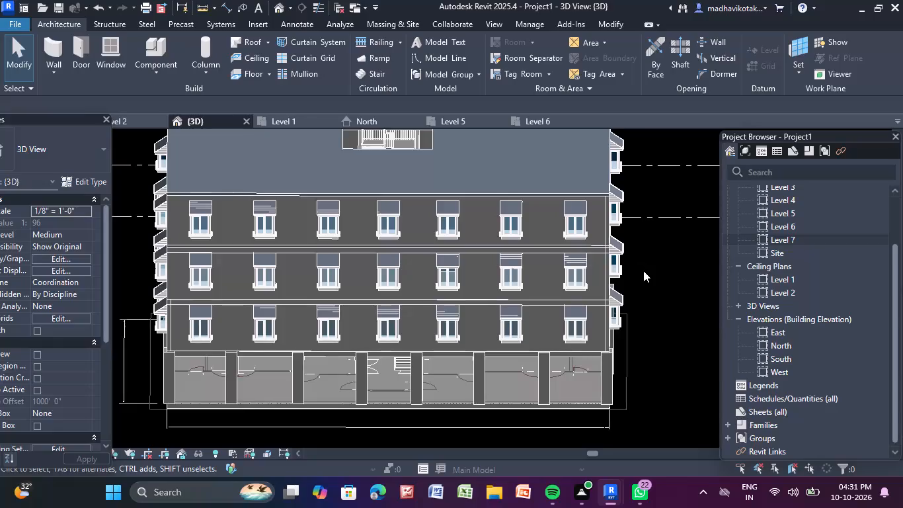
Set the structure layer thickness of the Level 1 ground floor slab's Generic - 12" type to 6" and apply it.
scroll(643, 271, up, 2)
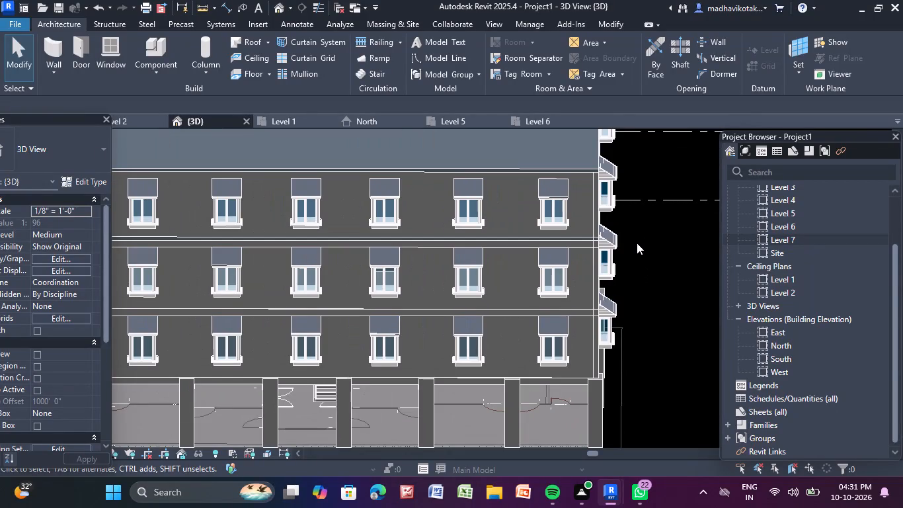
scroll(627, 253, down, 1)
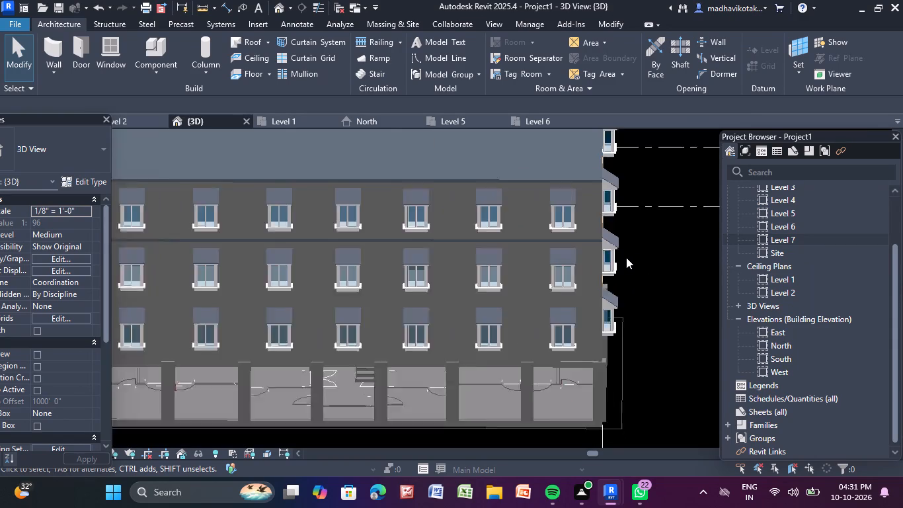
scroll(626, 257, down, 2)
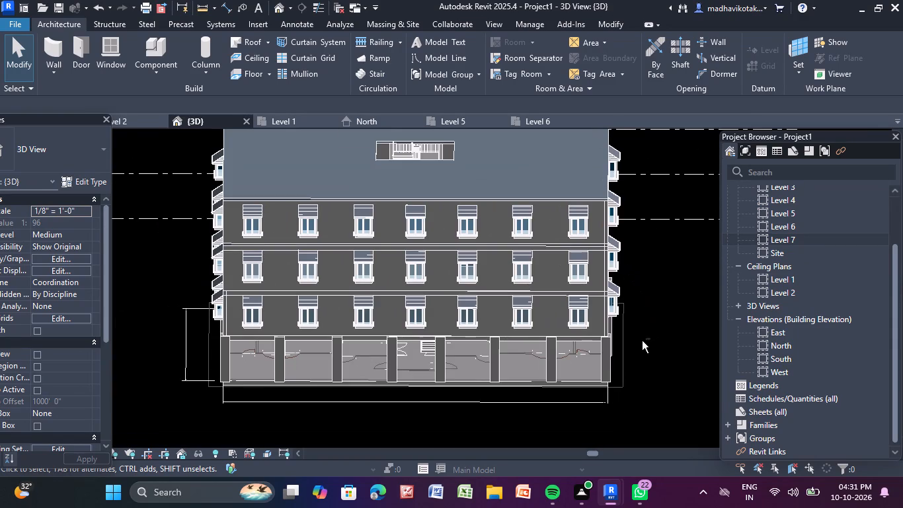
shift+middle_drag(642, 341, 638, 282)
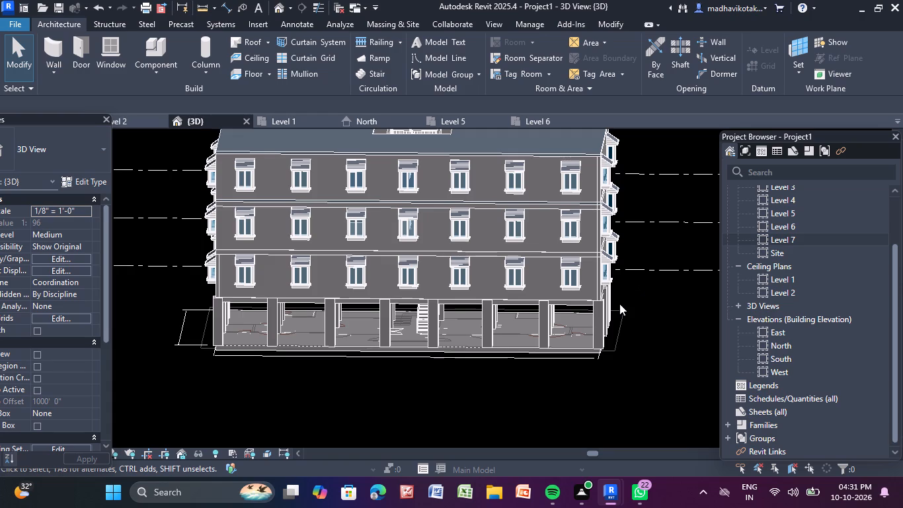
click(538, 349)
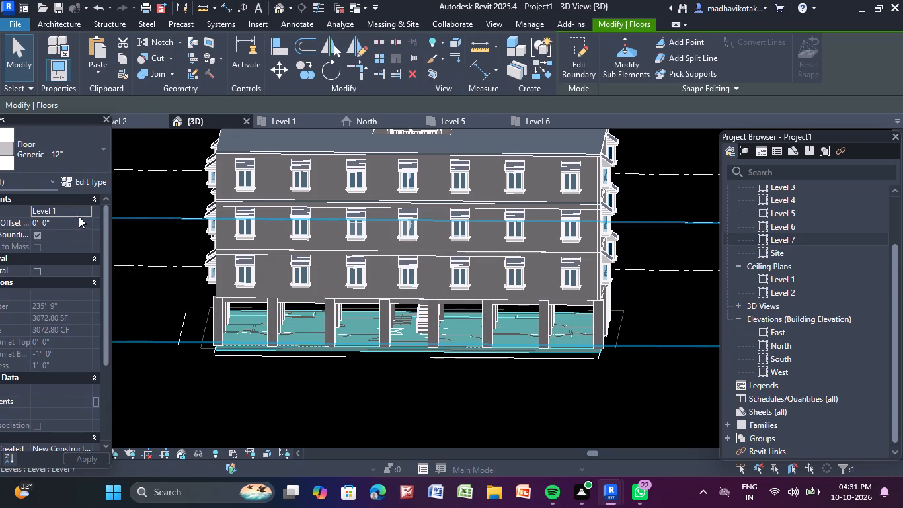
click(77, 179)
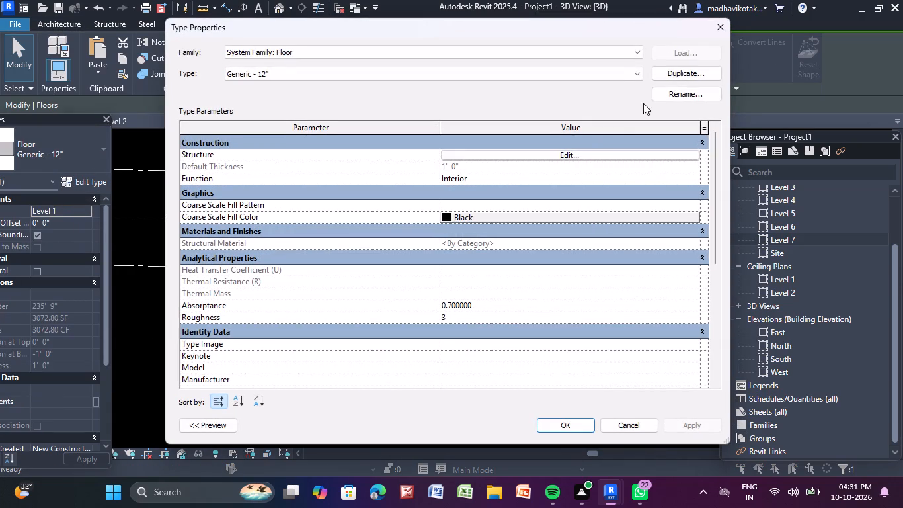
click(687, 77)
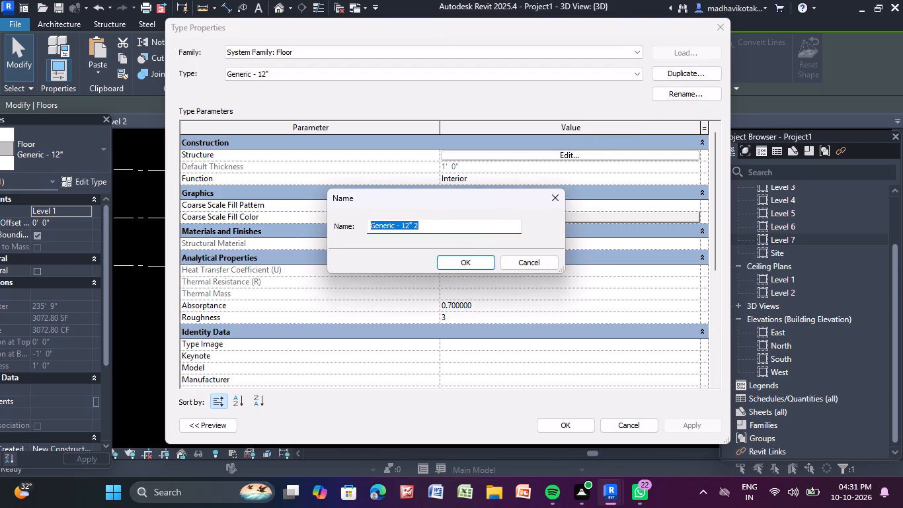
click(554, 198)
click(584, 152)
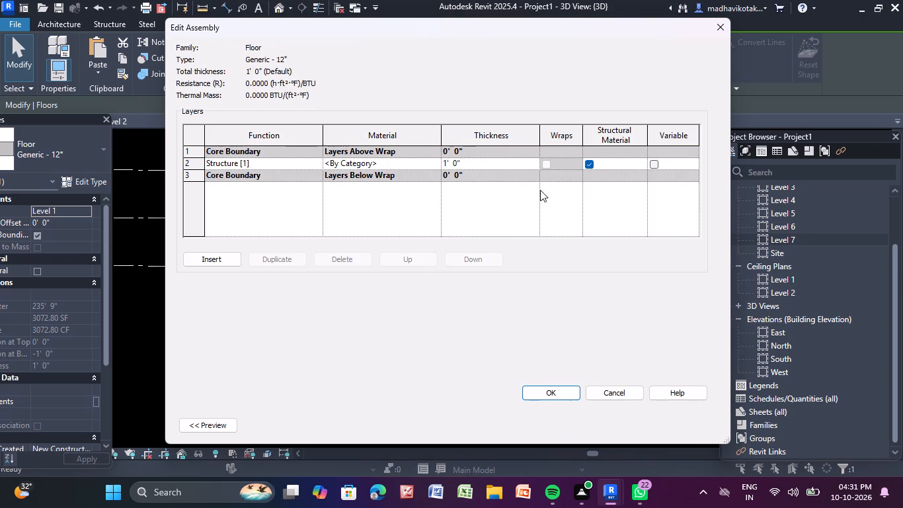
click(491, 165)
key(BackSpace)
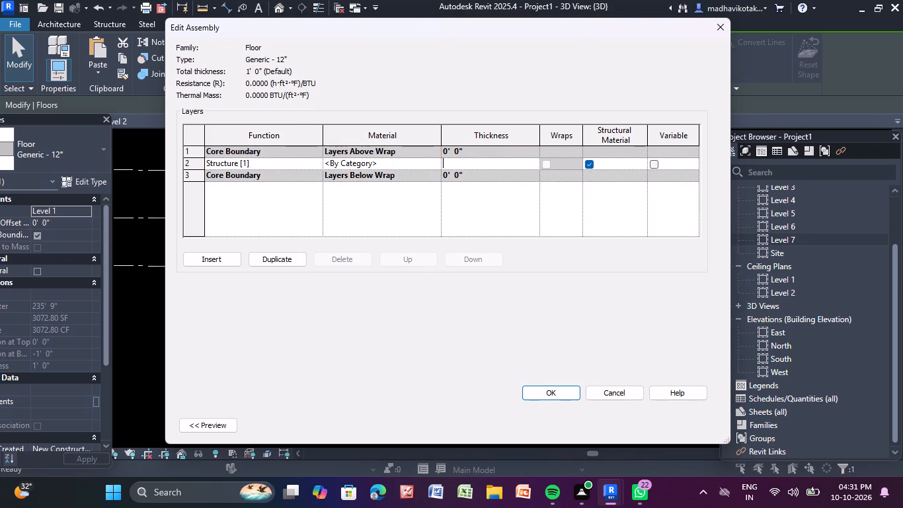
key(6)
key(shift+quotedbl)
key(Return)
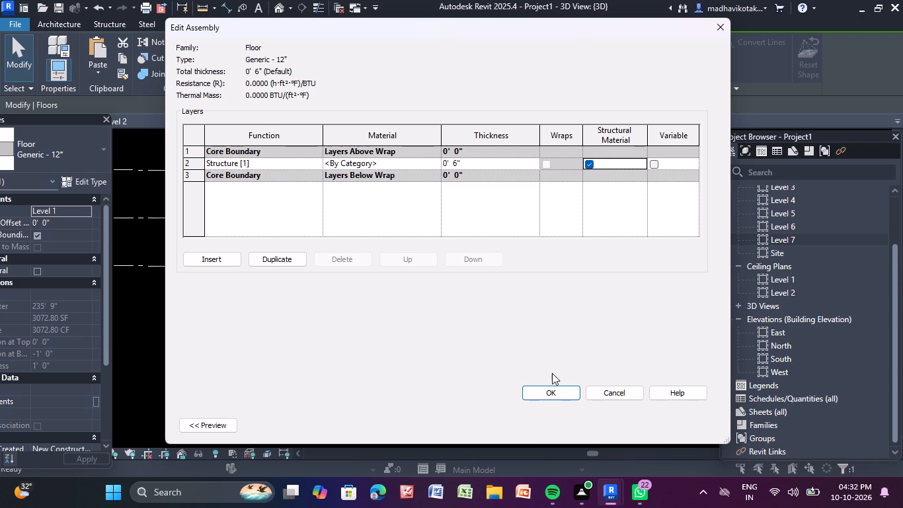
click(551, 394)
click(705, 425)
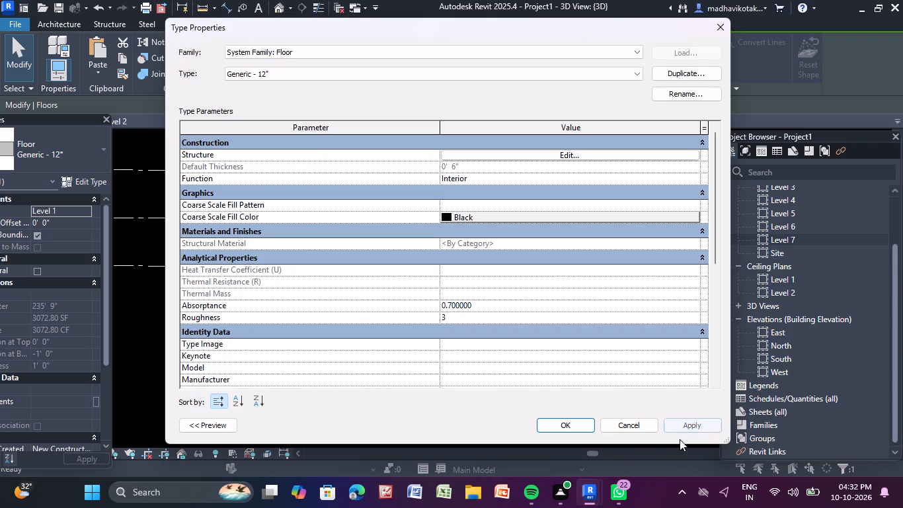
click(569, 425)
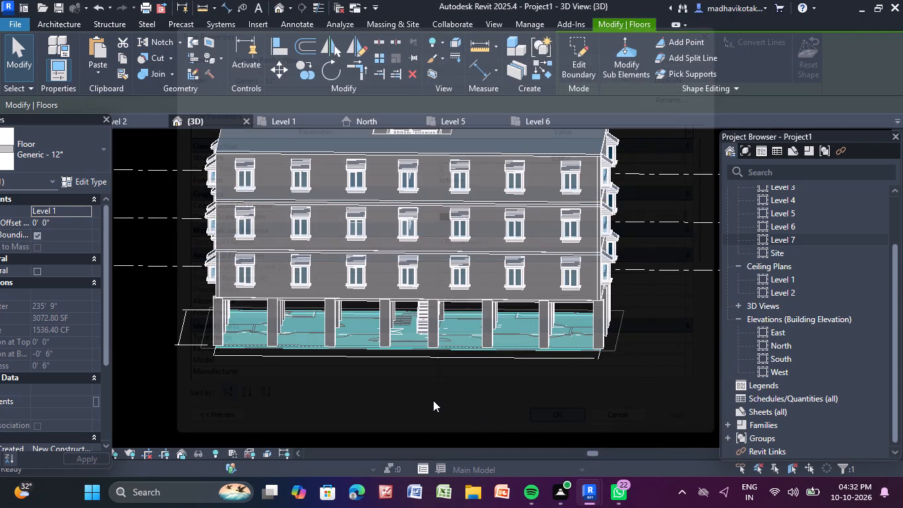
click(432, 400)
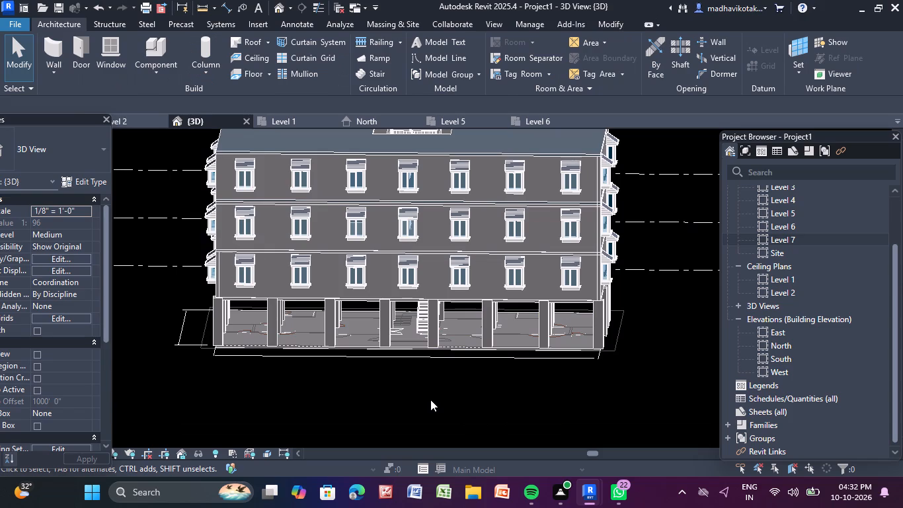
middle_drag(430, 400, 433, 386)
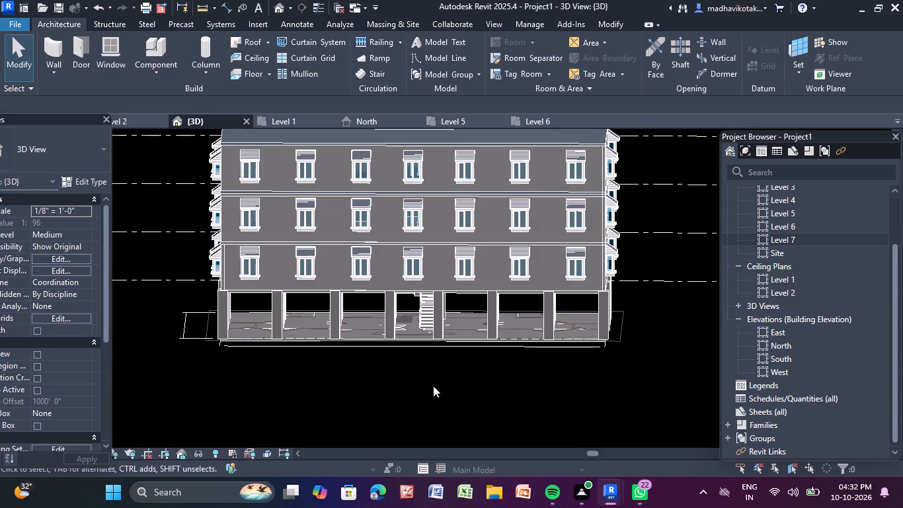
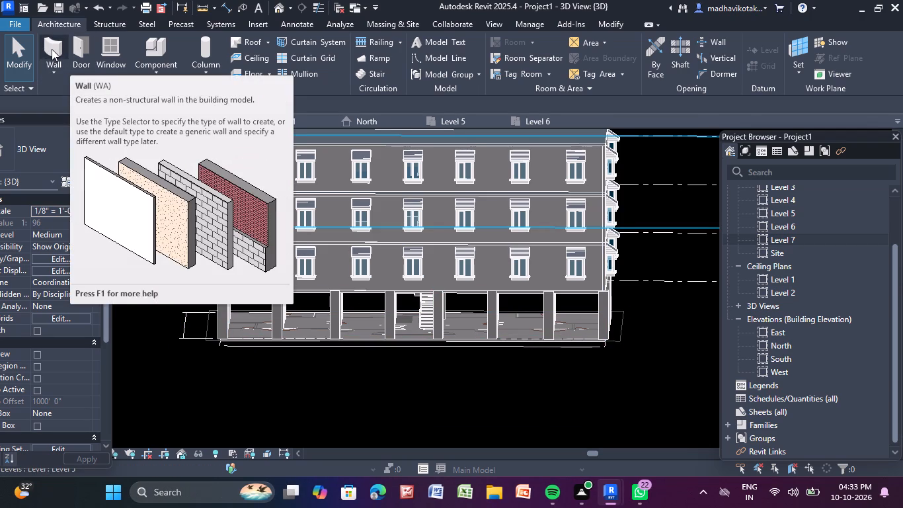
Save the project as Project1 in the Downloads folder, replacing the existing file.
click(52, 49)
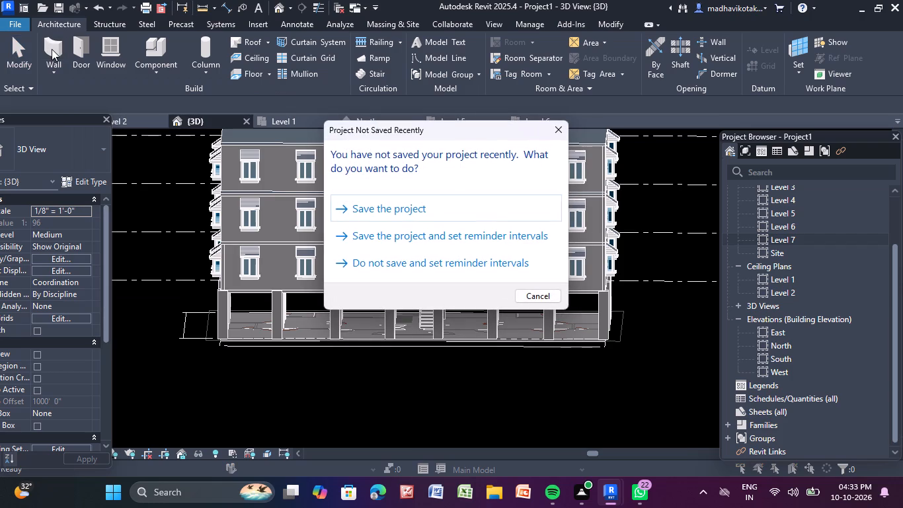
click(479, 202)
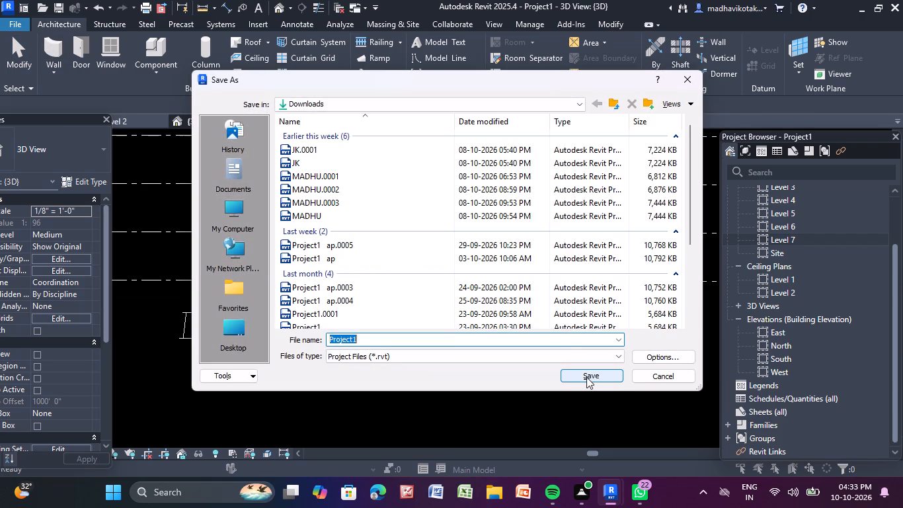
click(586, 376)
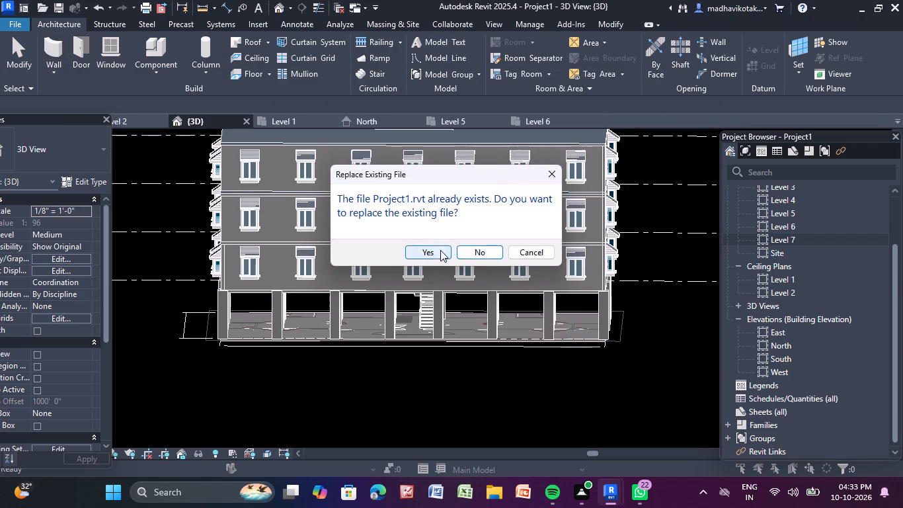
click(426, 258)
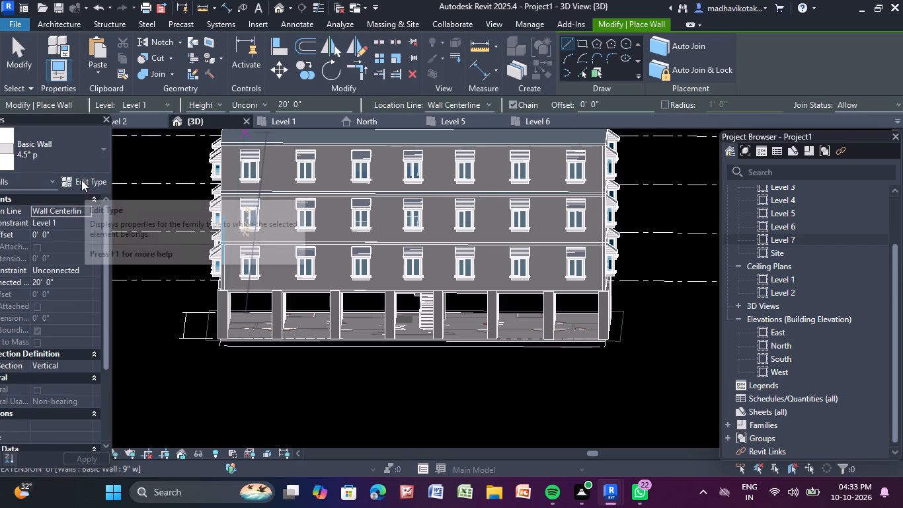
Set the wall type for placement to Basic Wall Exterior - Brick and CMU on MTL. Stud.
drag(81, 180, 75, 144)
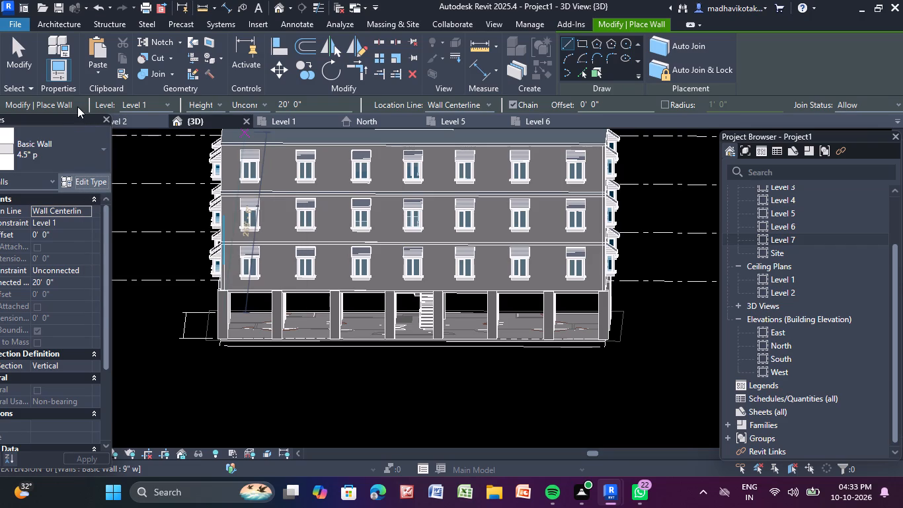
click(103, 146)
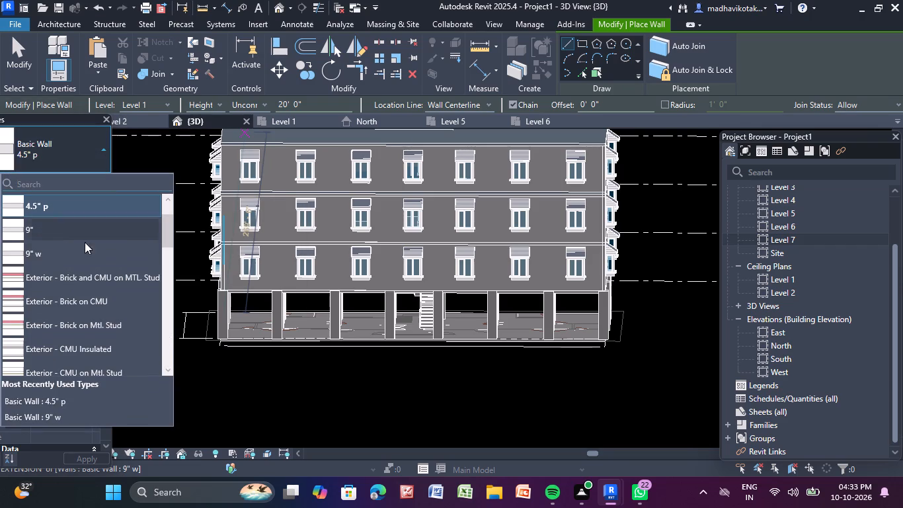
click(61, 286)
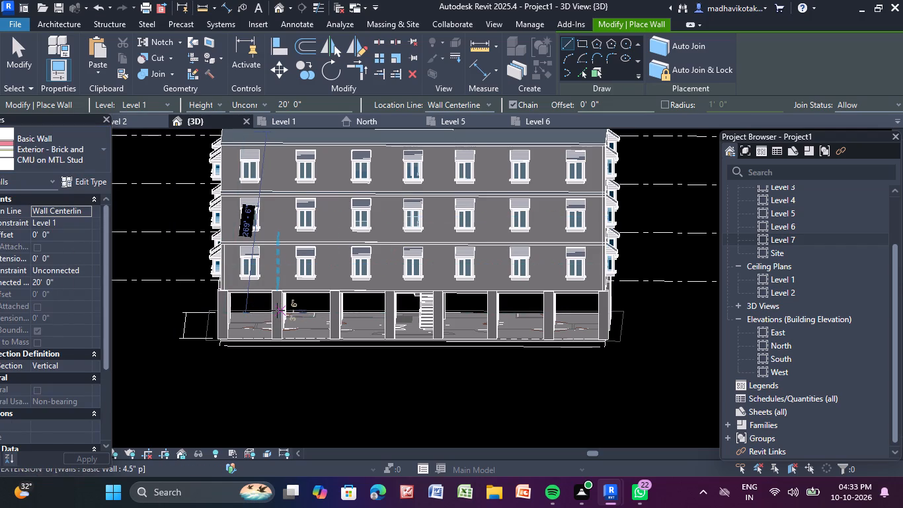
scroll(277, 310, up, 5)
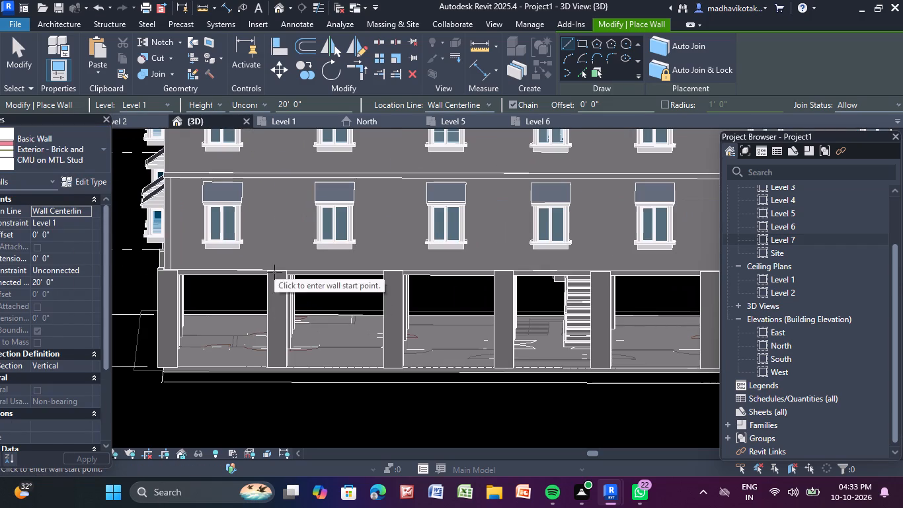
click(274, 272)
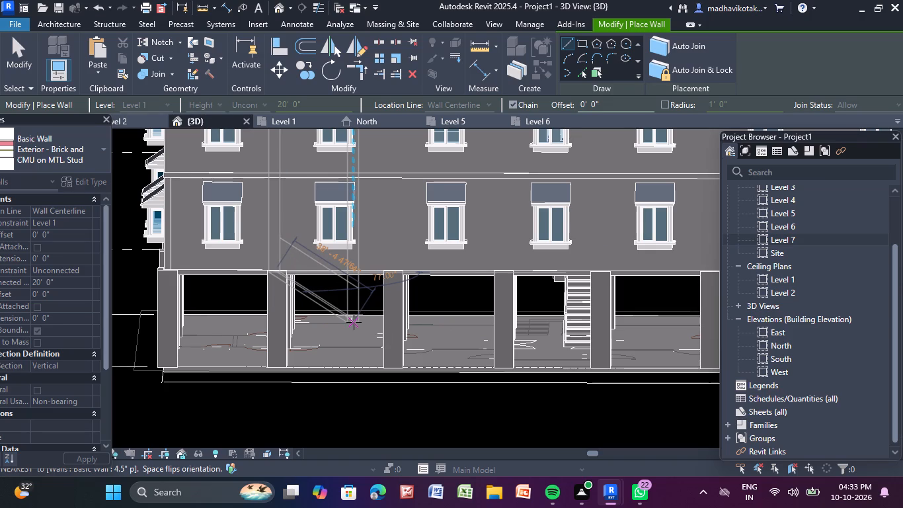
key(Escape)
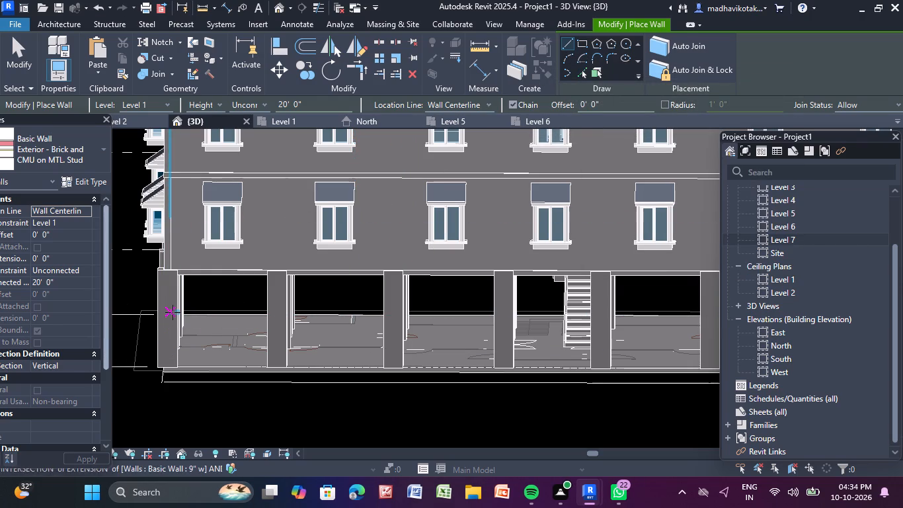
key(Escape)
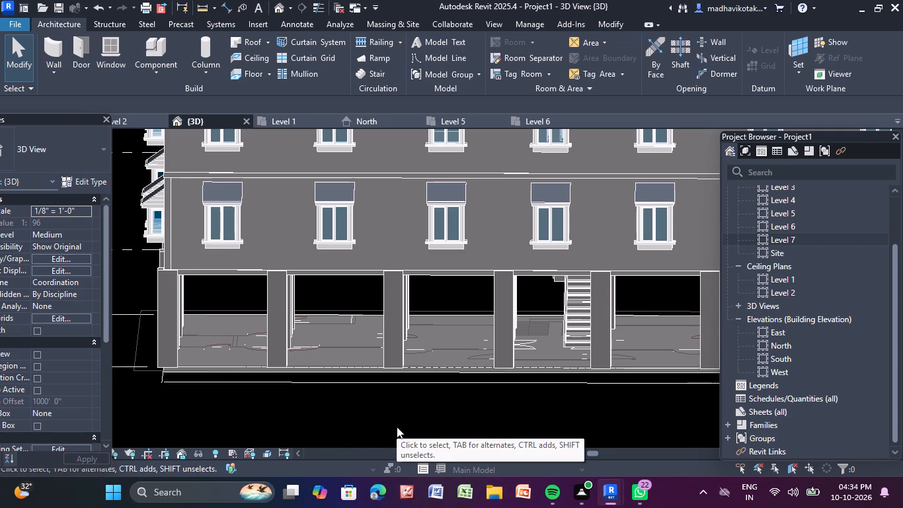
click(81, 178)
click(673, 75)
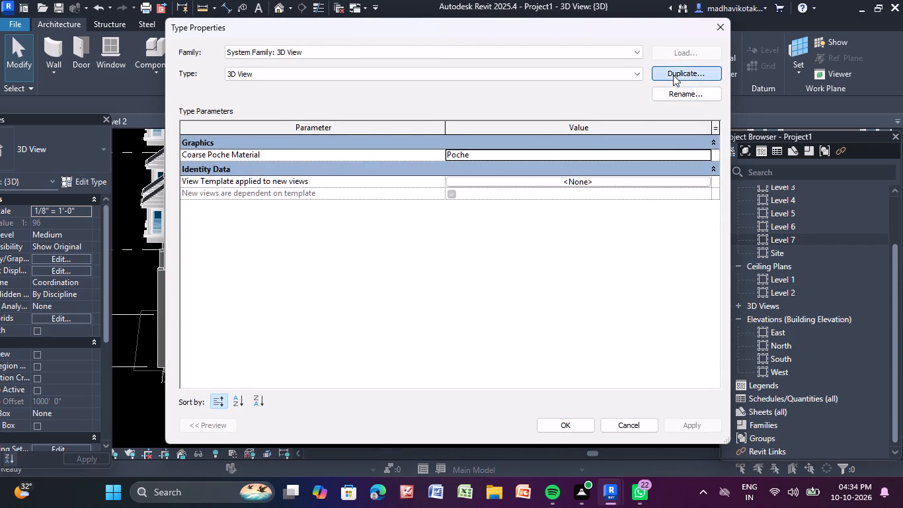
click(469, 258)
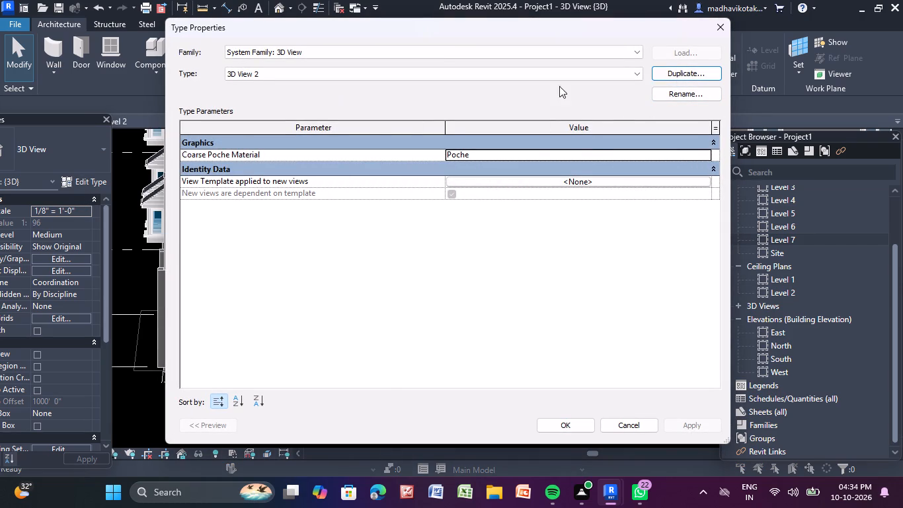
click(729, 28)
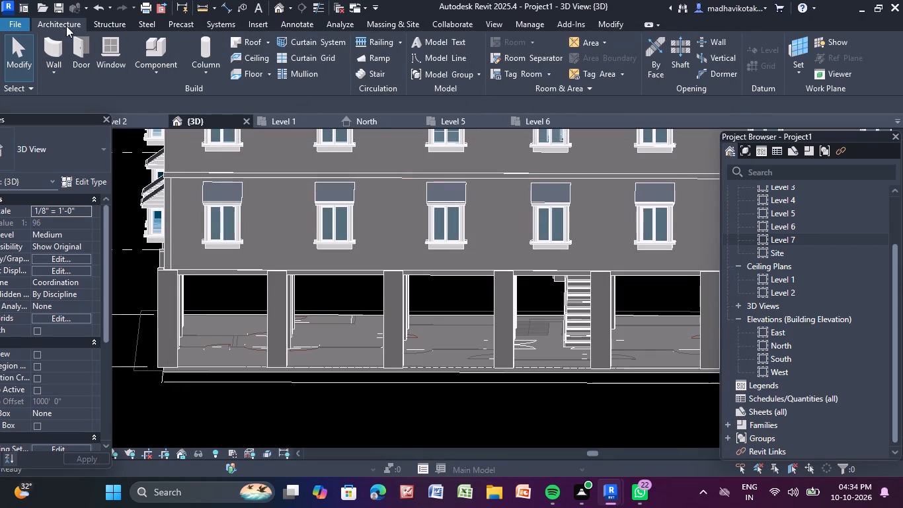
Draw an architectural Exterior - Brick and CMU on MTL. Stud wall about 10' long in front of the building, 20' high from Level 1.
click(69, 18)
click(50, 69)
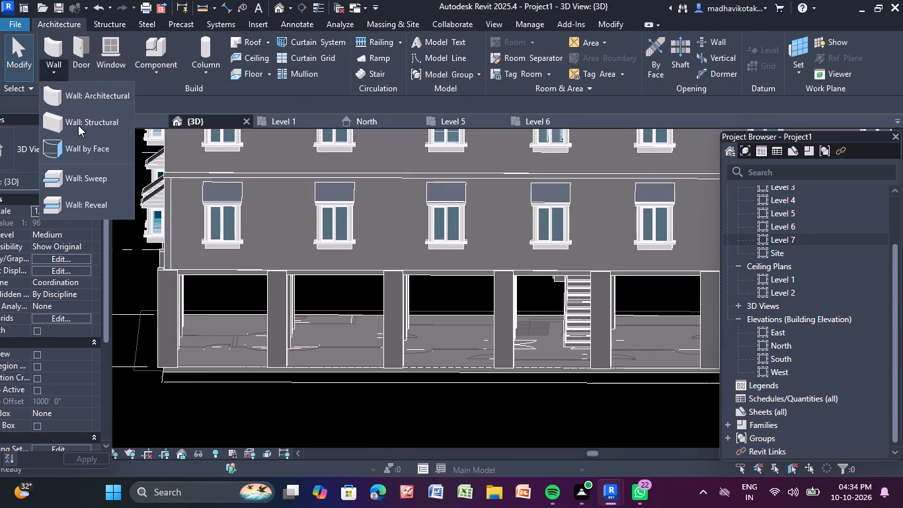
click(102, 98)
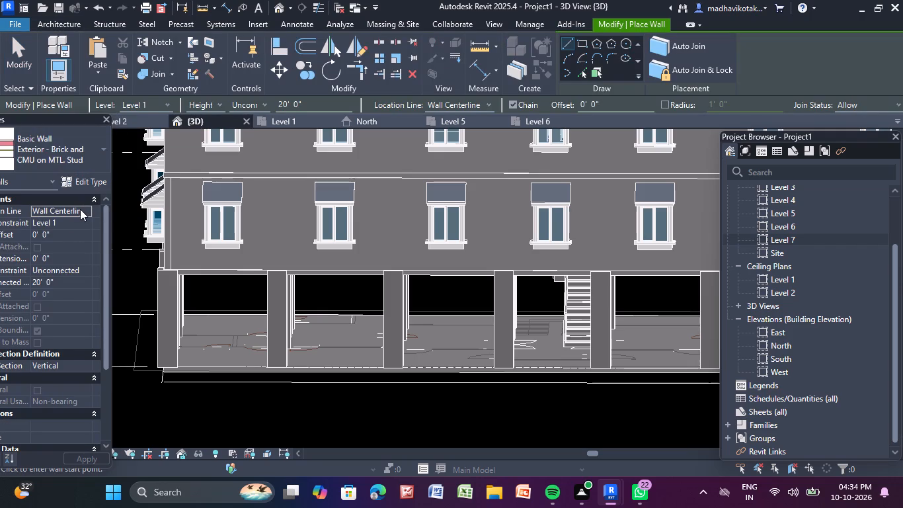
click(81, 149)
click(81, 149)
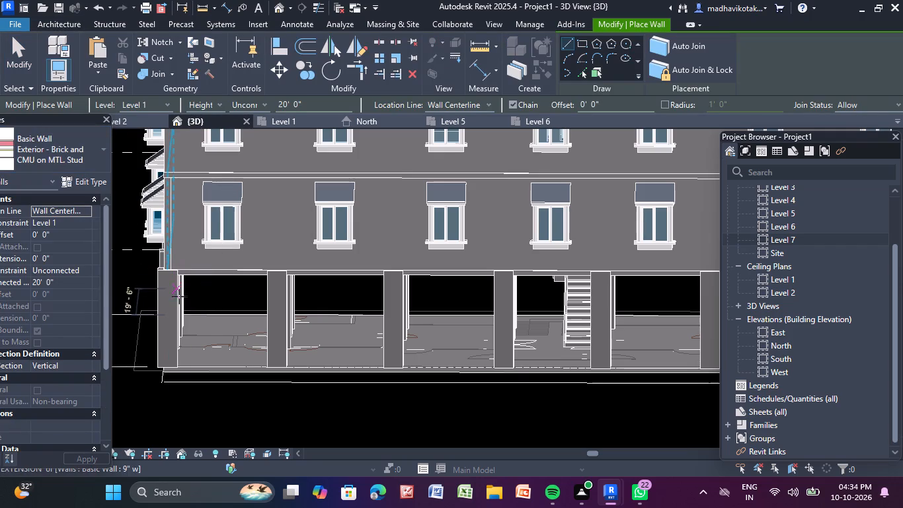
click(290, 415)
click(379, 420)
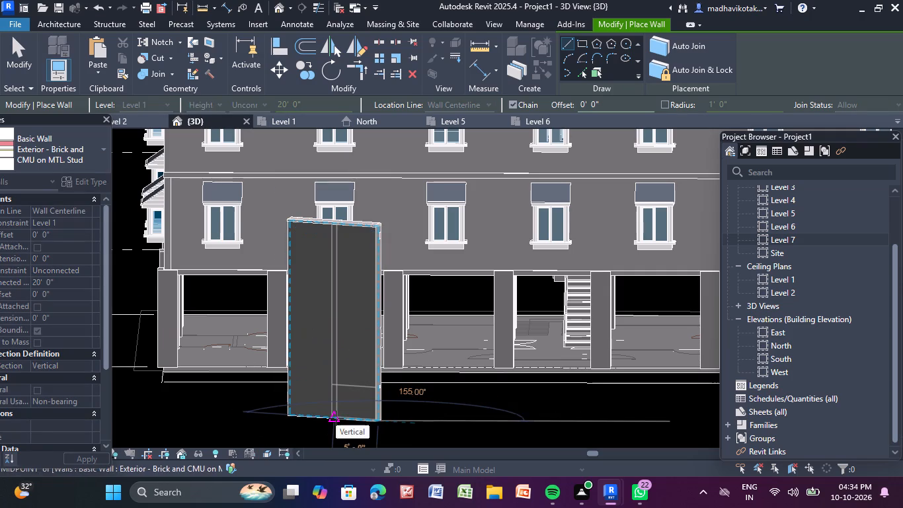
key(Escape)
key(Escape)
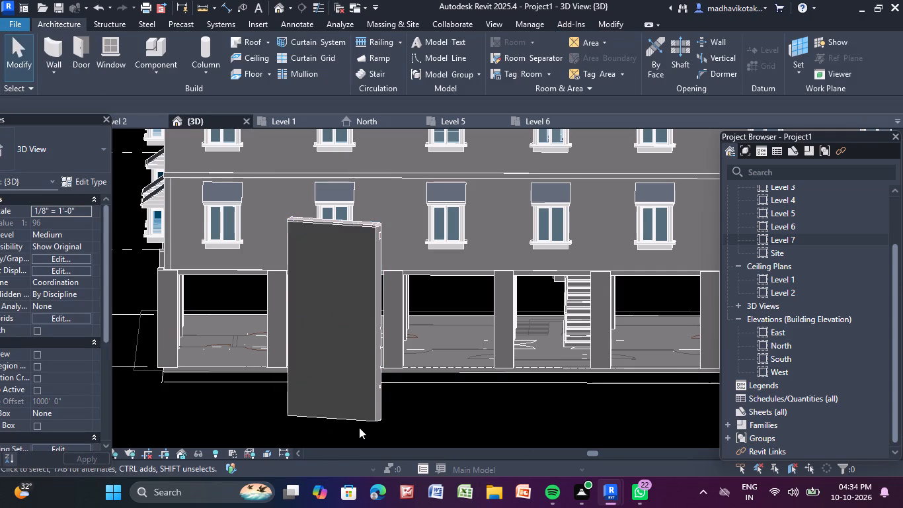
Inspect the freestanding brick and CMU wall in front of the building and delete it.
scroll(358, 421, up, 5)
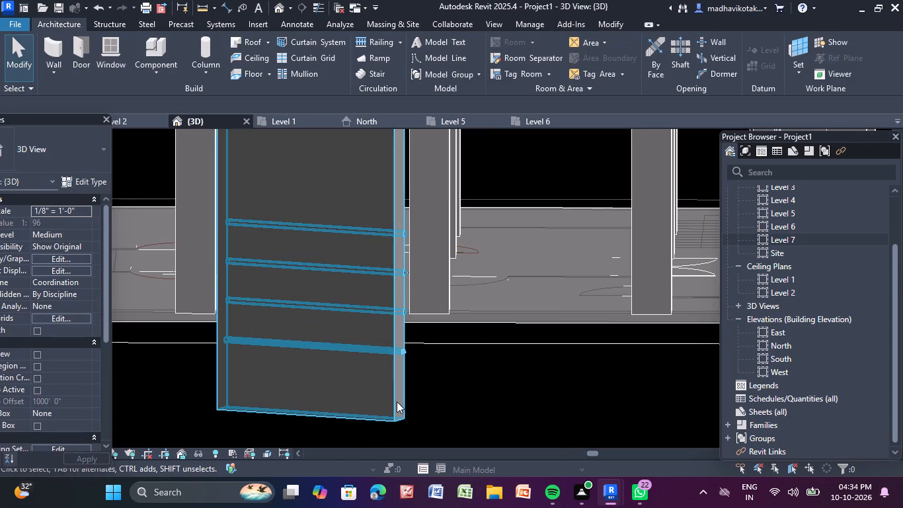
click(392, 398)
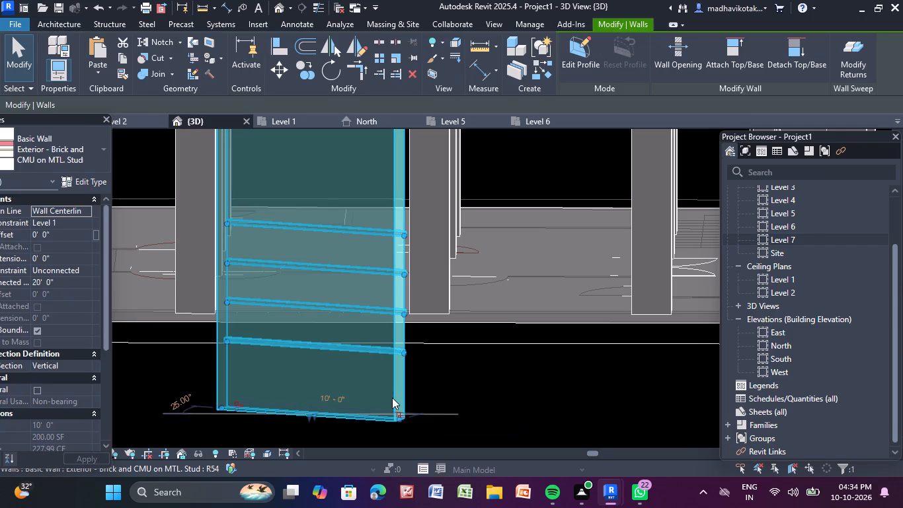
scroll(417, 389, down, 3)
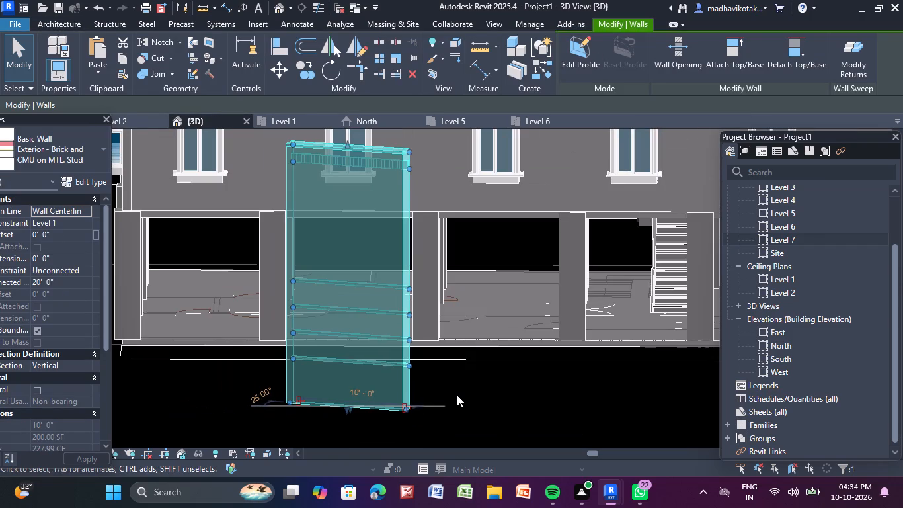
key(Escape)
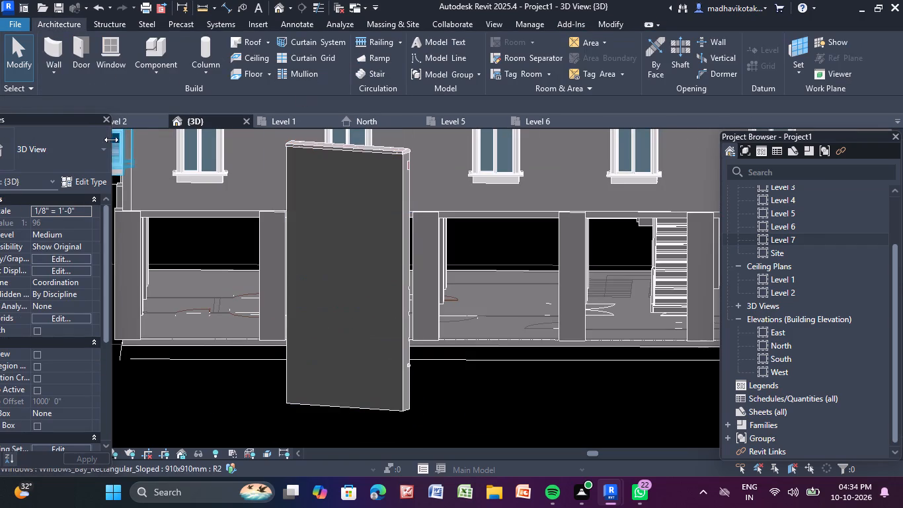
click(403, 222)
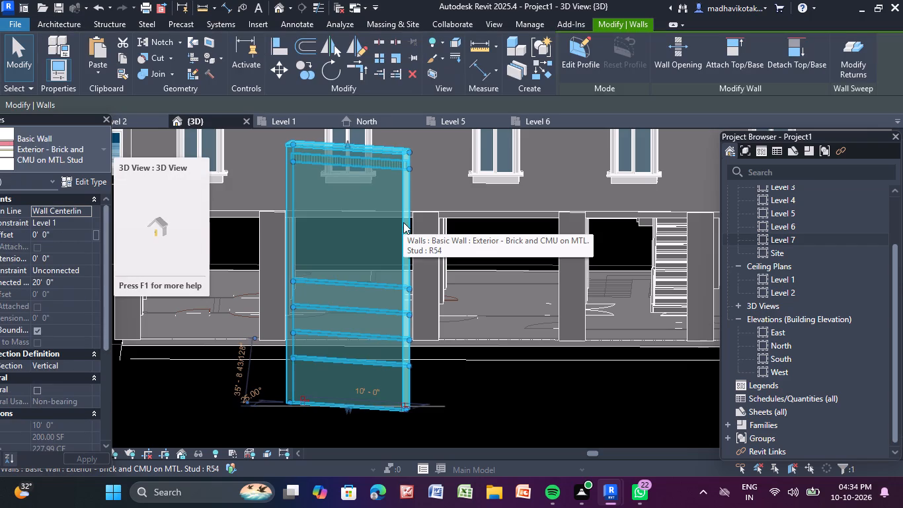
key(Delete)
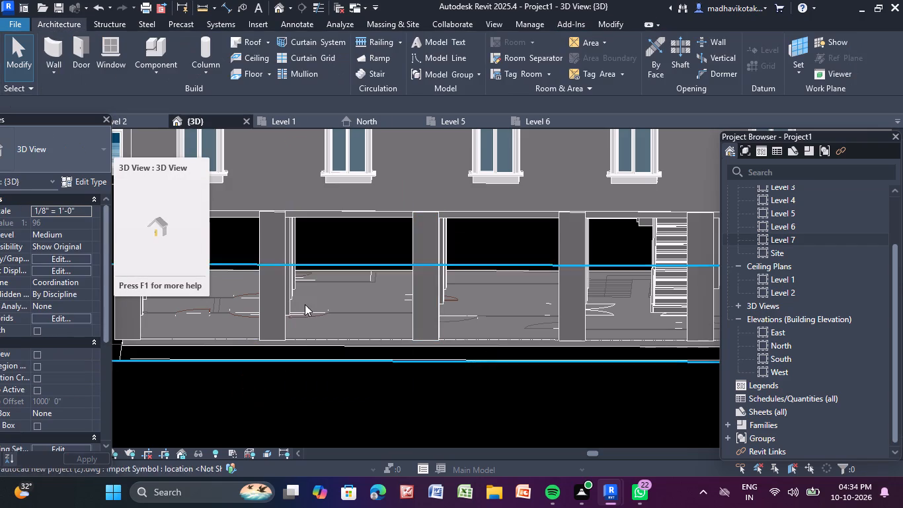
Check the type properties of the second 1'-9" rectangular column along the ground floor's front.
click(265, 293)
click(258, 304)
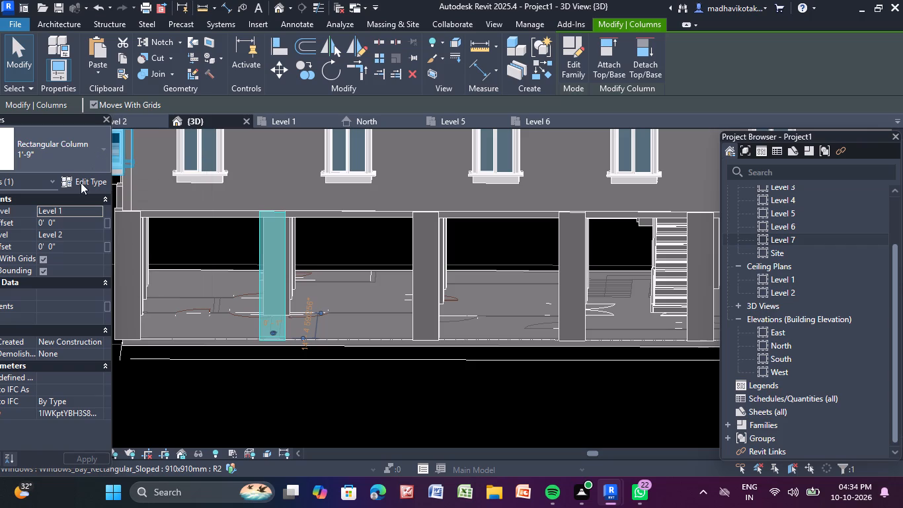
click(81, 183)
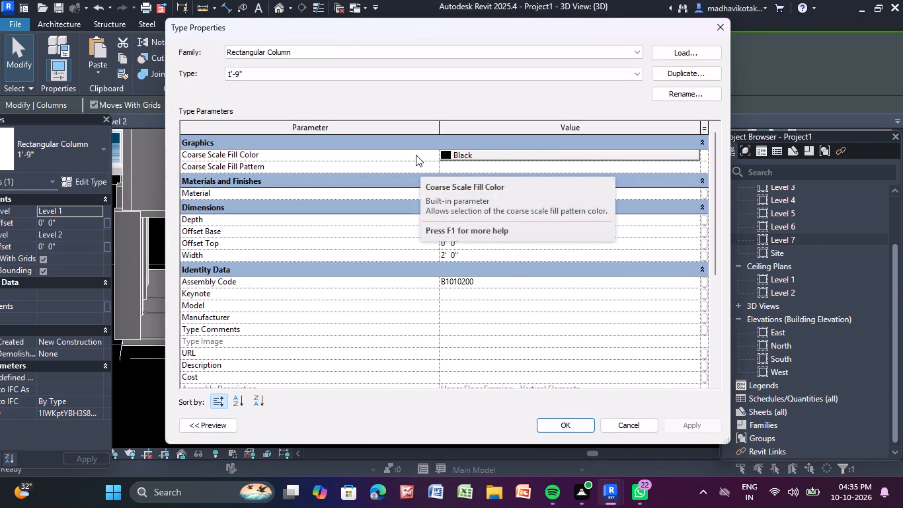
click(714, 26)
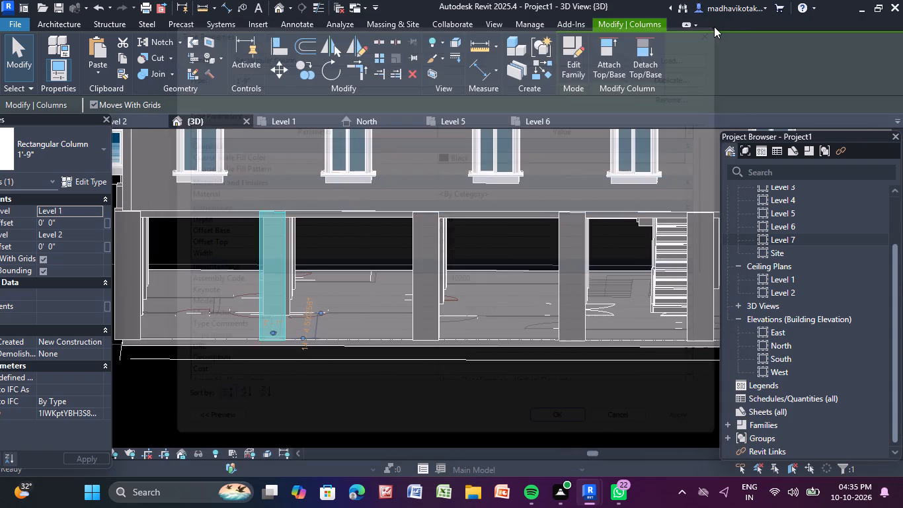
key(Escape)
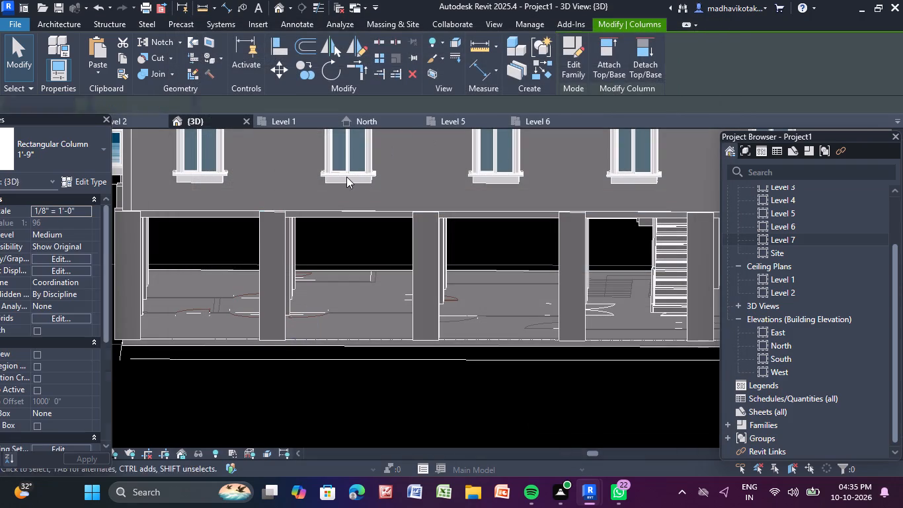
key(Escape)
Review the Exterior - Brick and CMU on MTL. Stud wall type's layer assembly and its Brick, Common finish material.
click(56, 56)
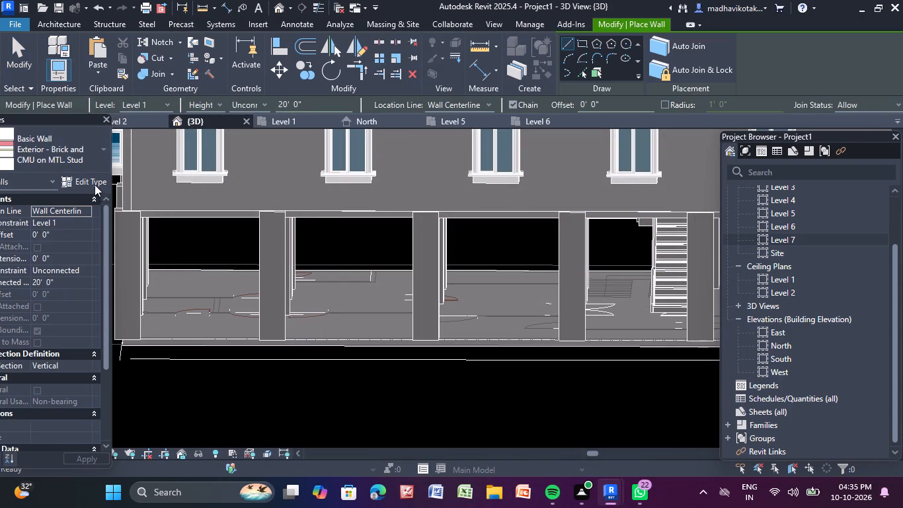
click(94, 185)
click(522, 151)
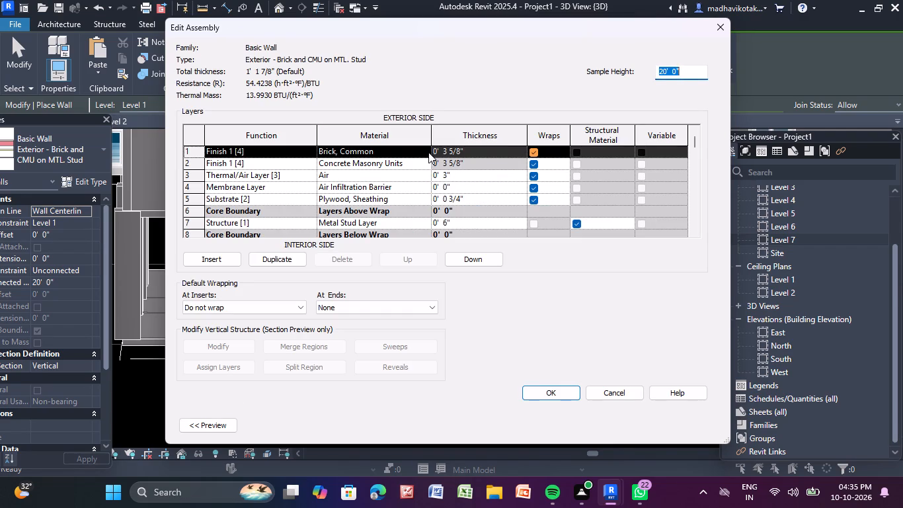
click(428, 152)
click(426, 151)
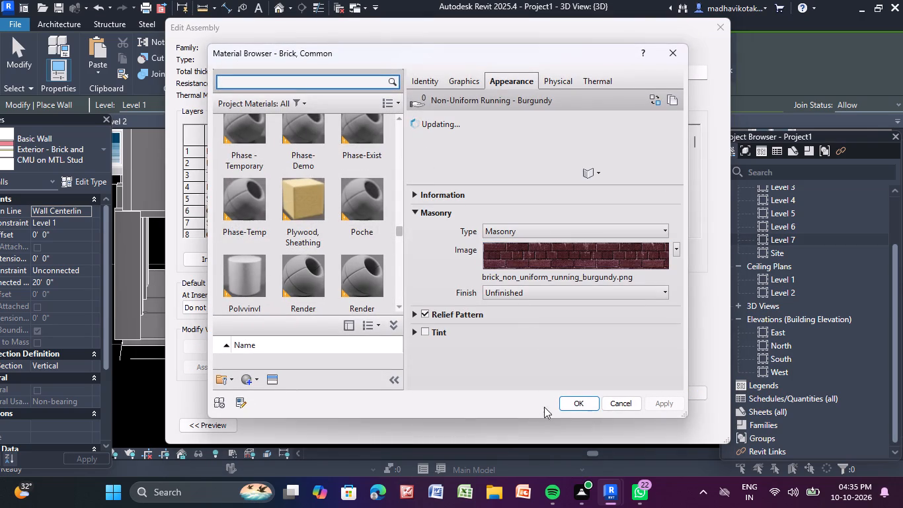
click(576, 401)
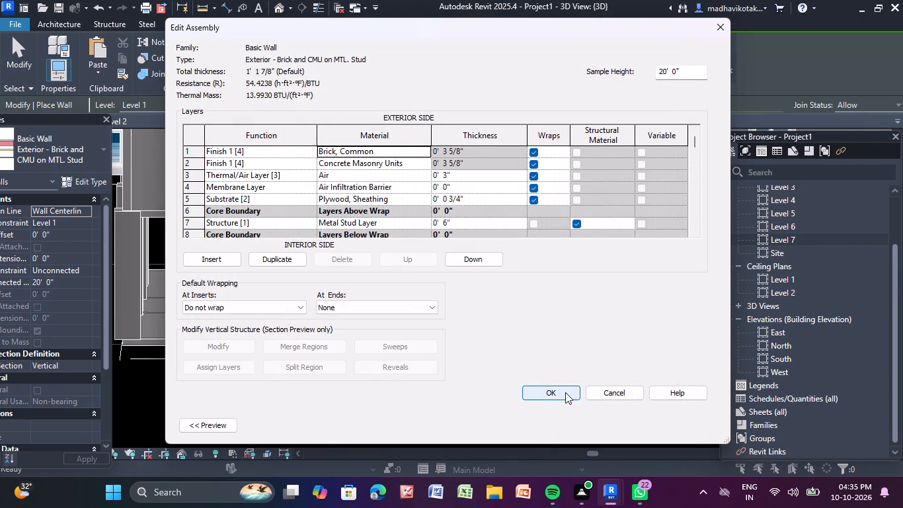
click(565, 392)
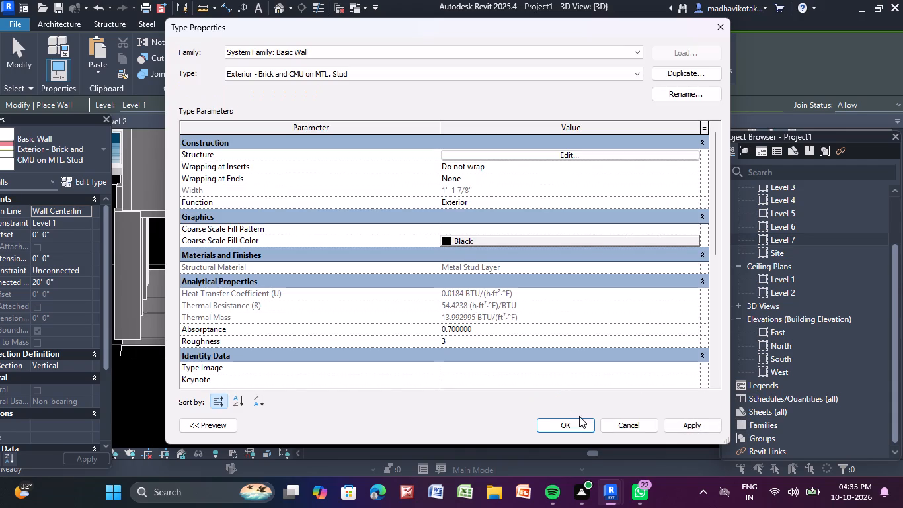
click(691, 427)
click(570, 427)
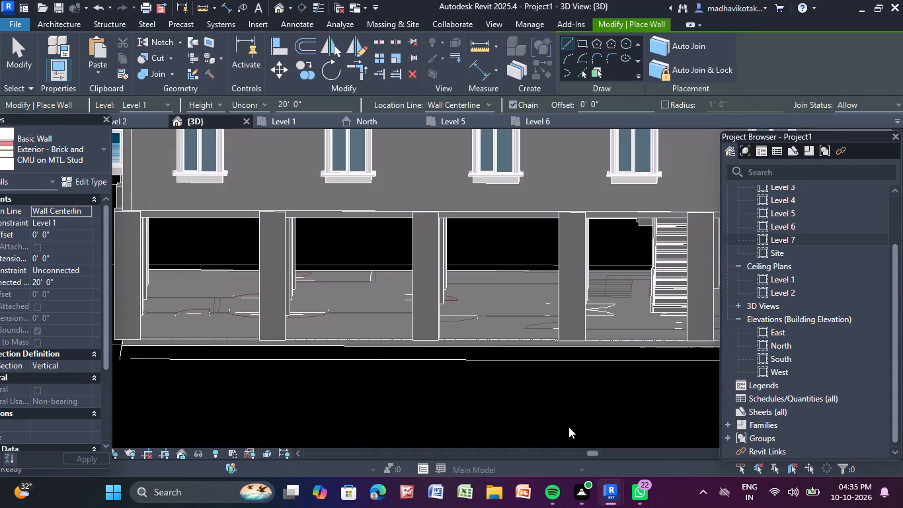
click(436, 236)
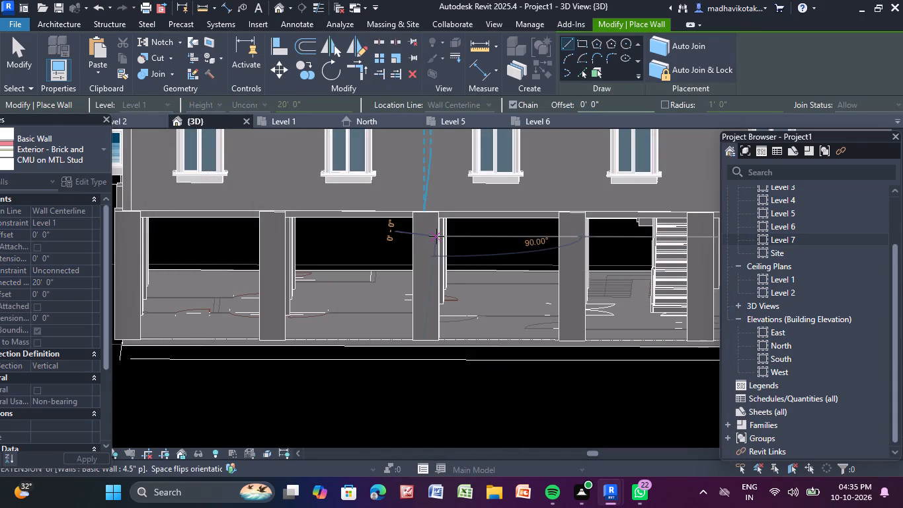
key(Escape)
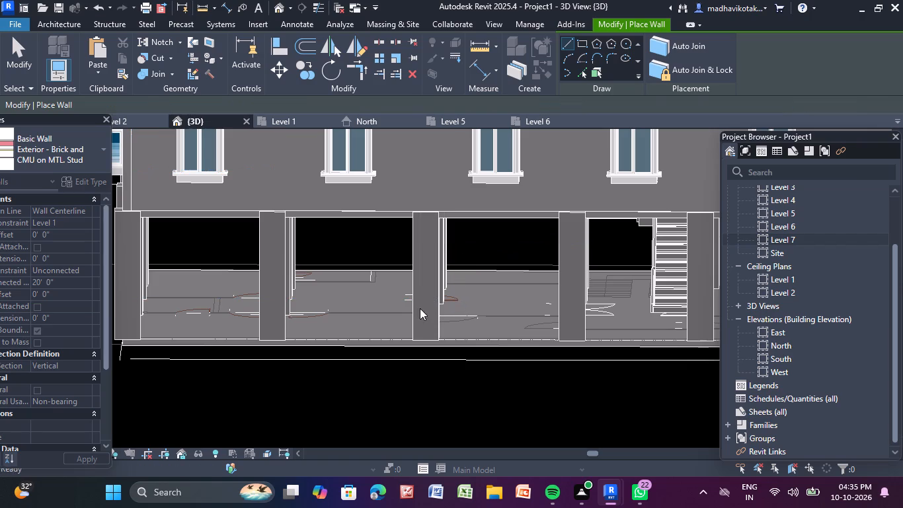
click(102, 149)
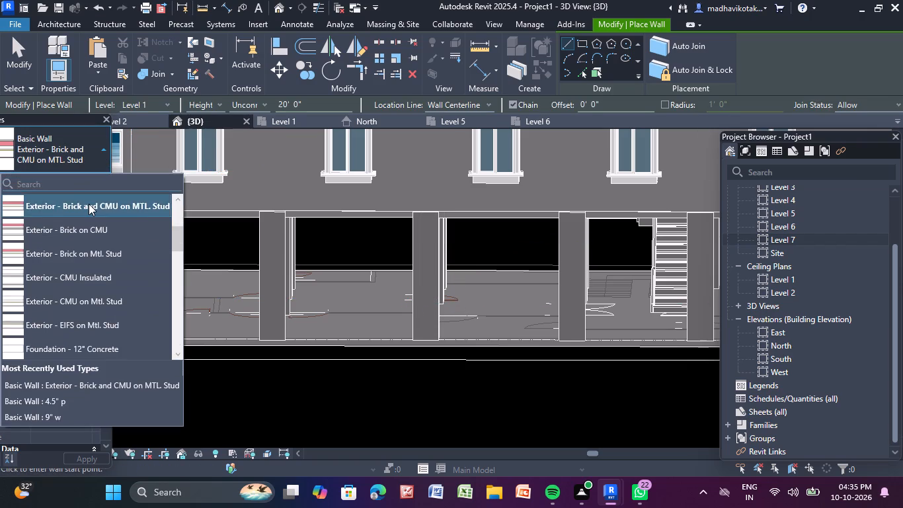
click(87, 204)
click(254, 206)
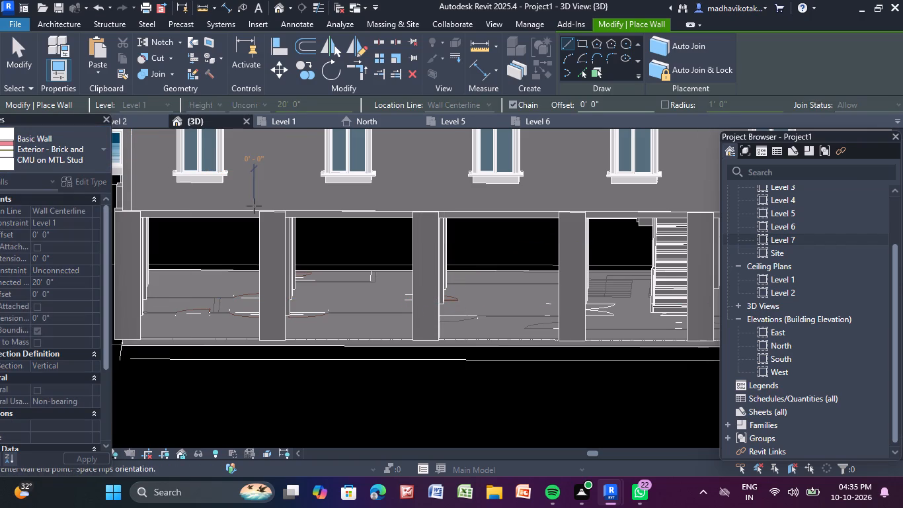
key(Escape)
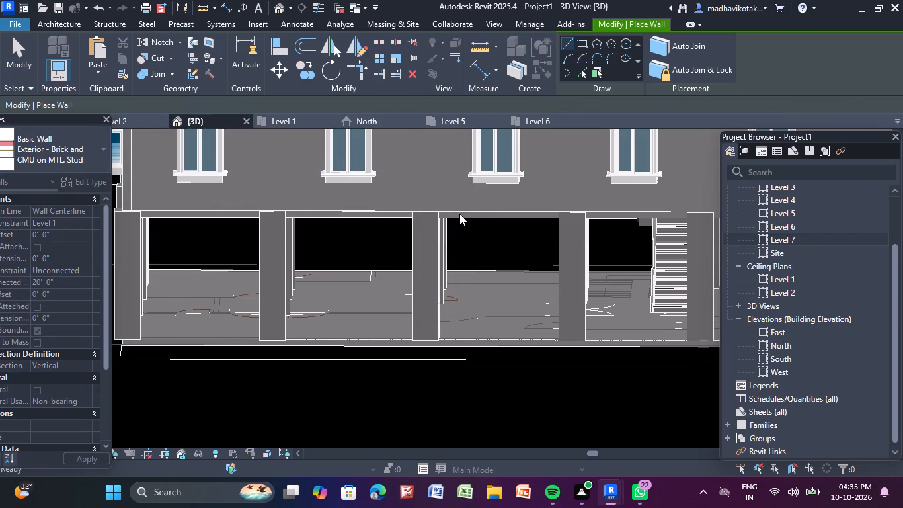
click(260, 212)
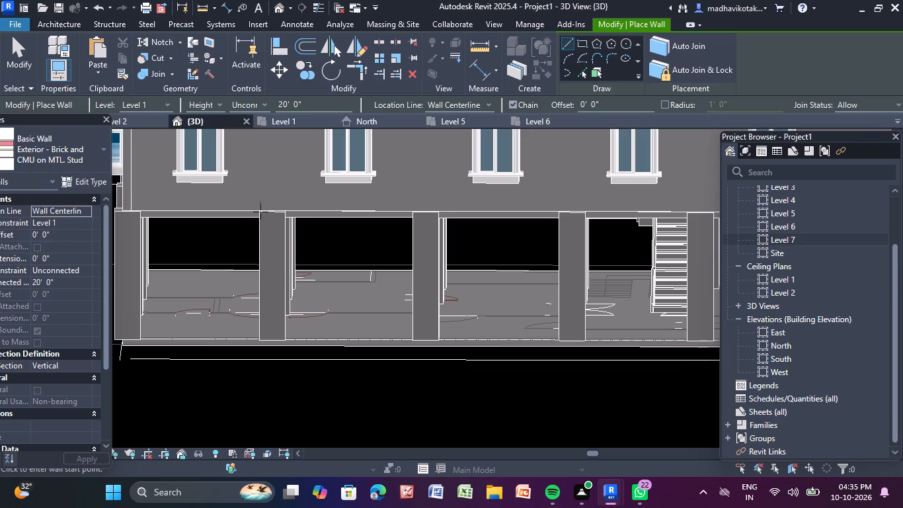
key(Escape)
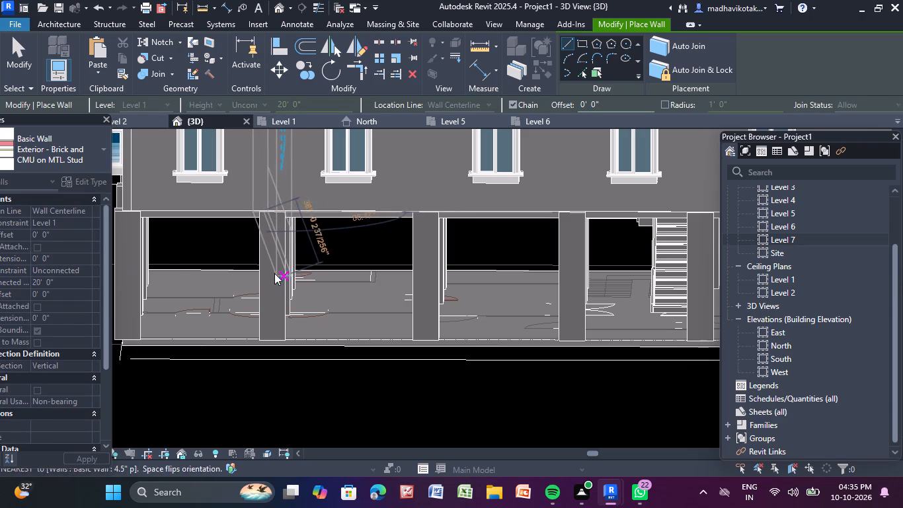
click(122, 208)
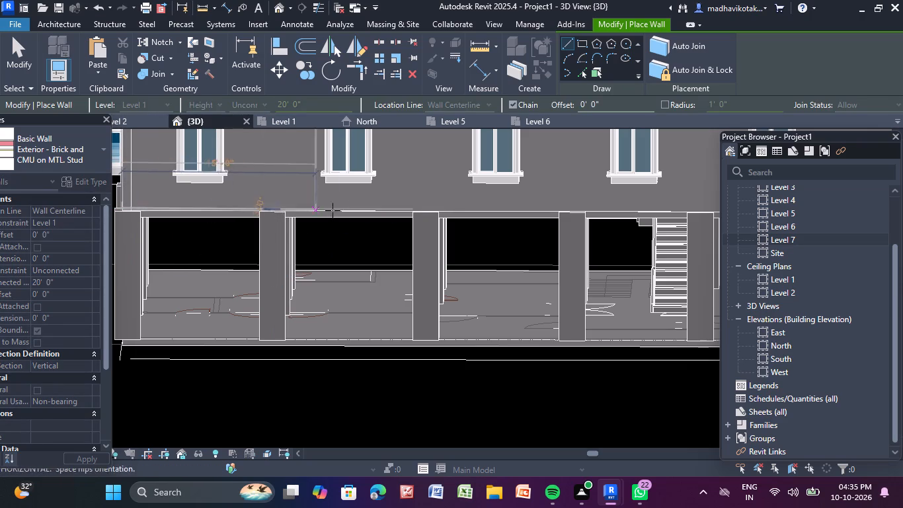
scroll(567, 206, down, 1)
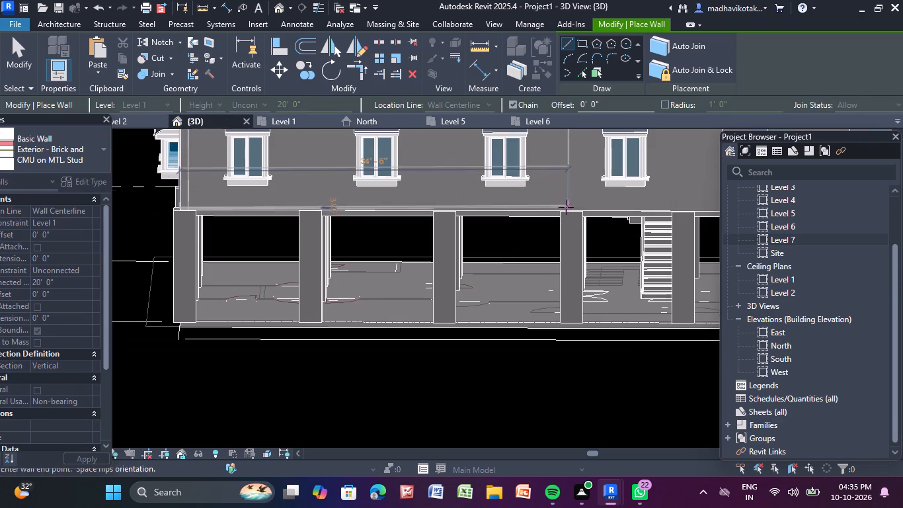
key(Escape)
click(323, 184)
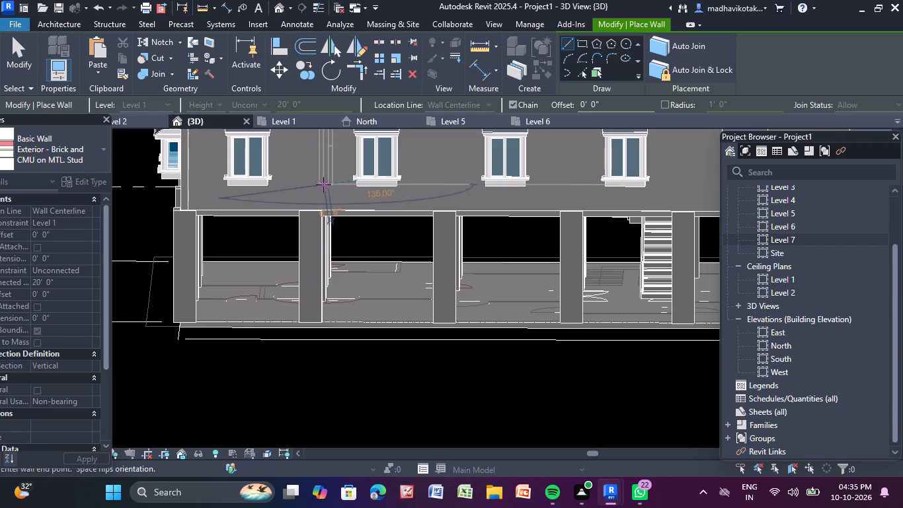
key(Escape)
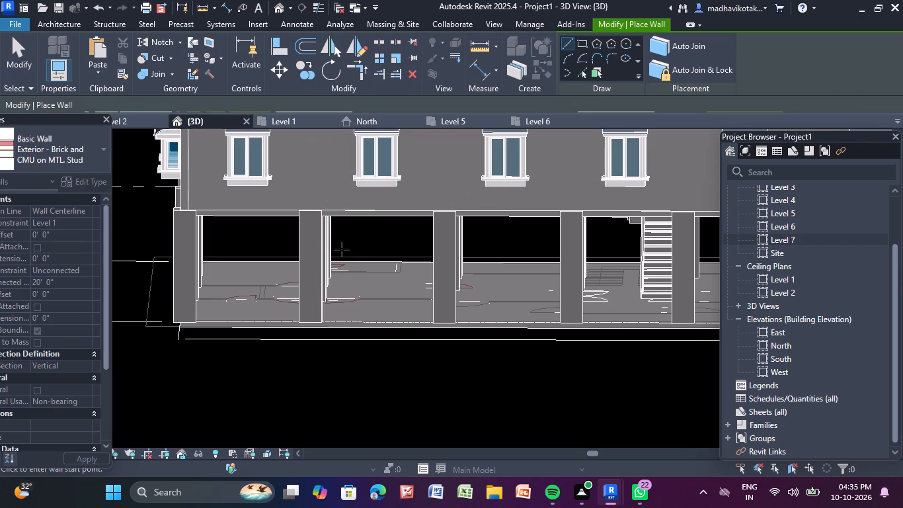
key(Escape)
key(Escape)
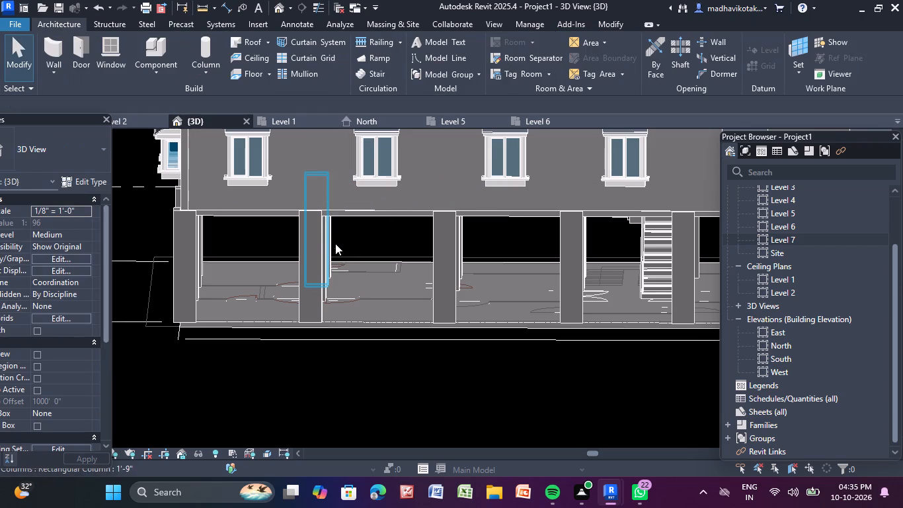
Assign the Brick, Common material to the structure layer of the 9" w wall type used on the Level 2 front wall.
click(332, 194)
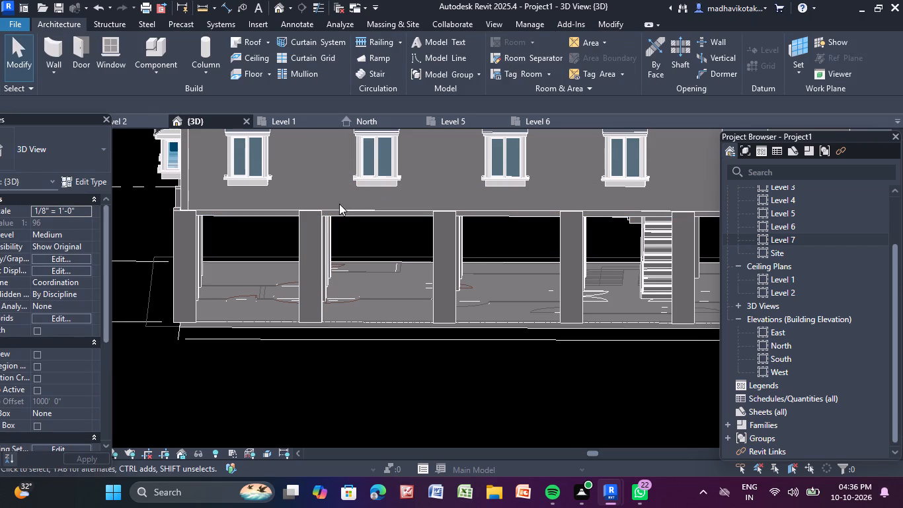
click(340, 207)
scroll(340, 207, down, 3)
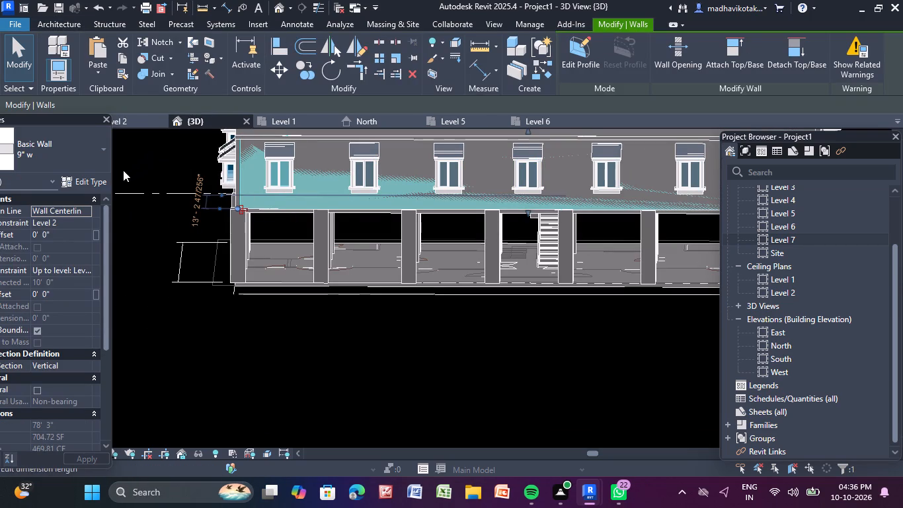
click(96, 178)
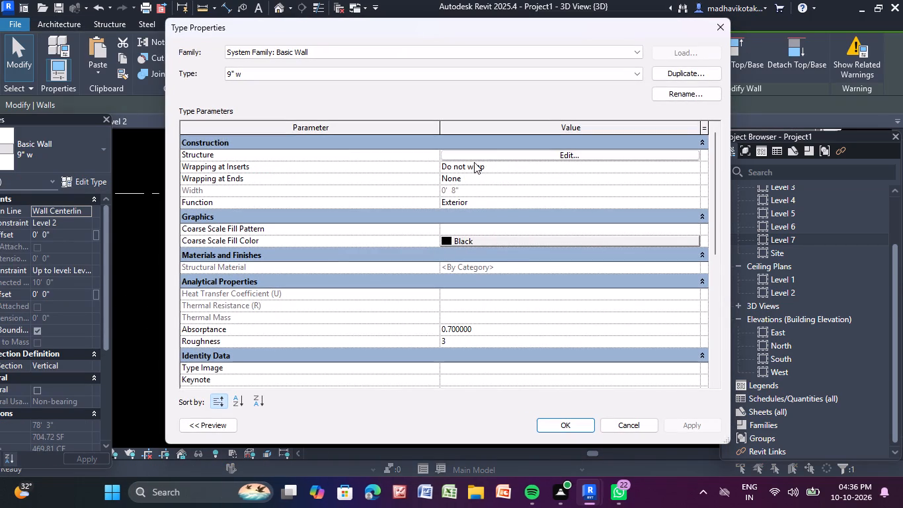
click(514, 157)
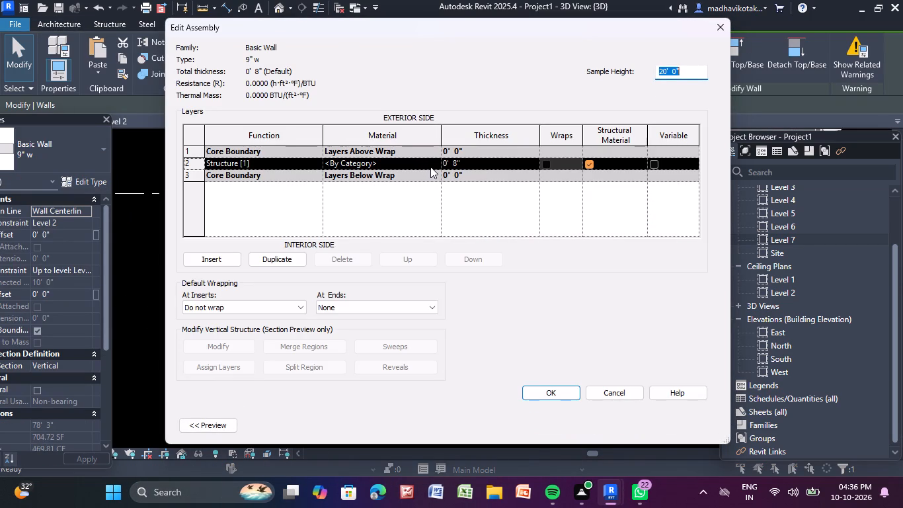
click(431, 167)
click(438, 161)
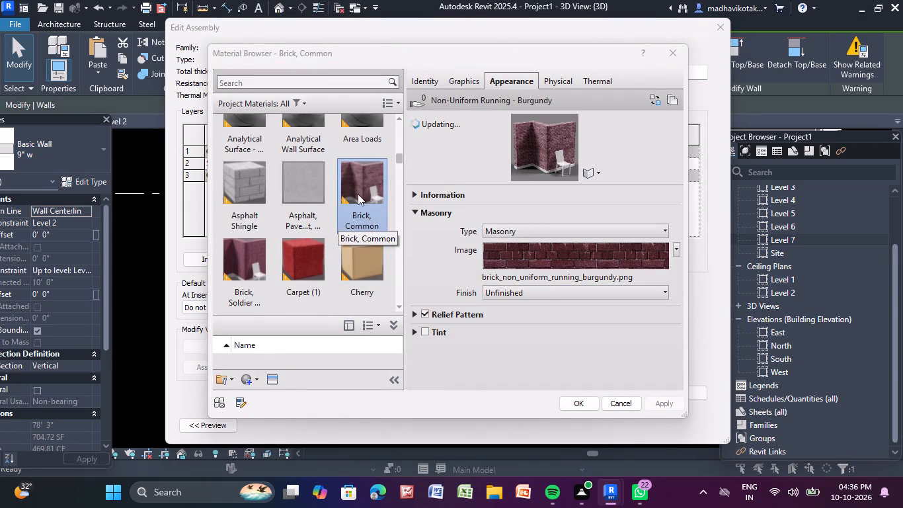
click(251, 184)
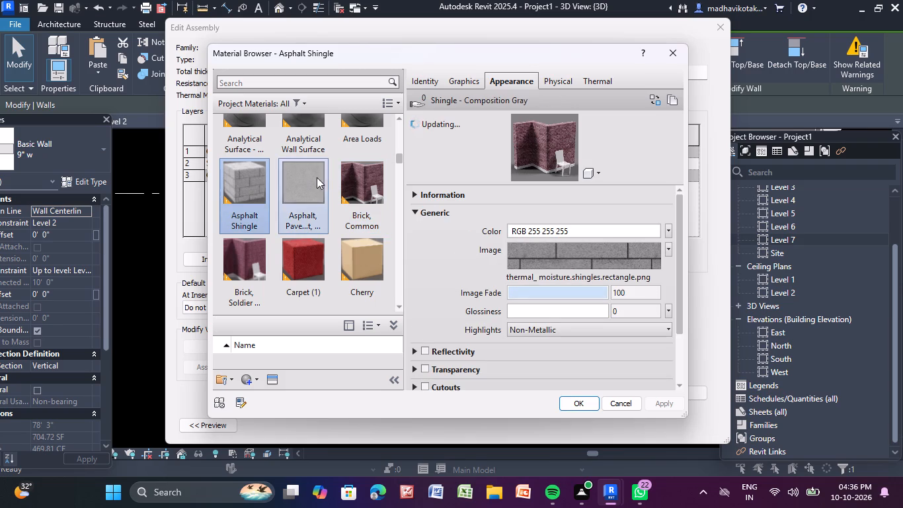
click(354, 186)
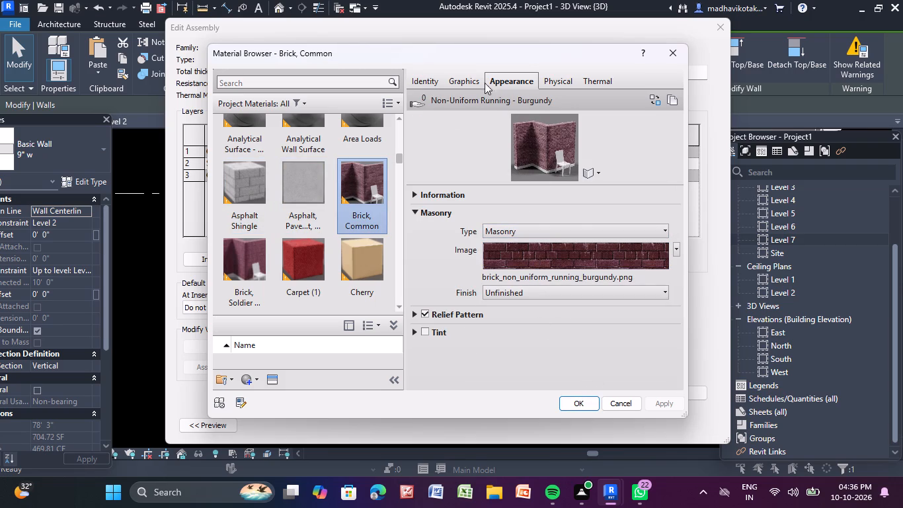
Set the Brick, Common material's shading colour to RGB 64 128 128 and apply the 9" w wall type changes.
click(452, 80)
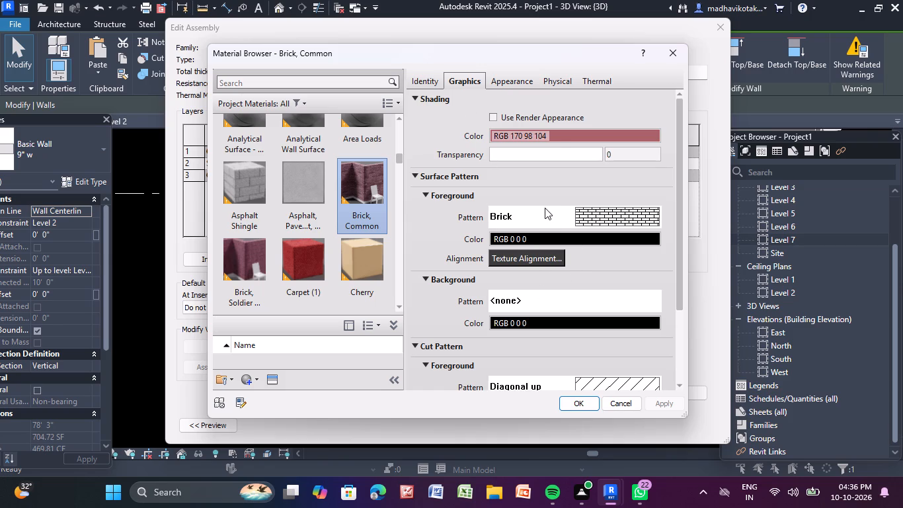
click(599, 135)
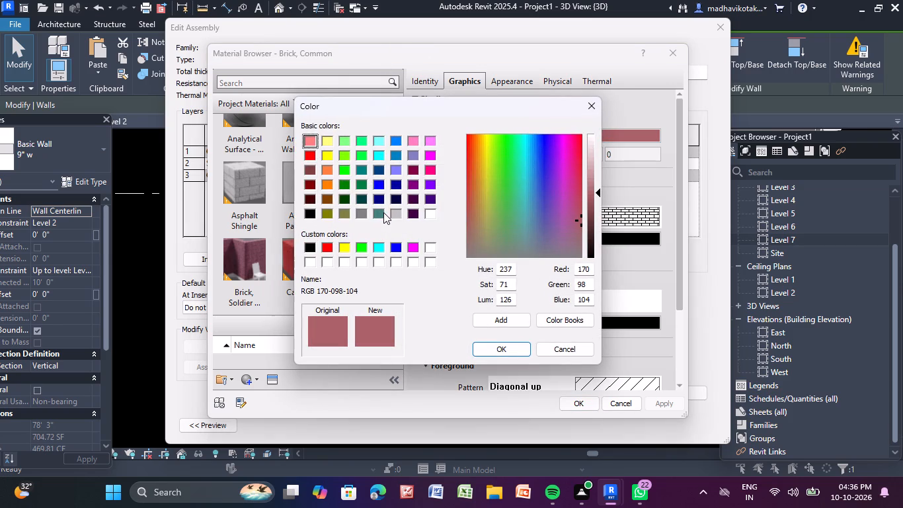
click(378, 213)
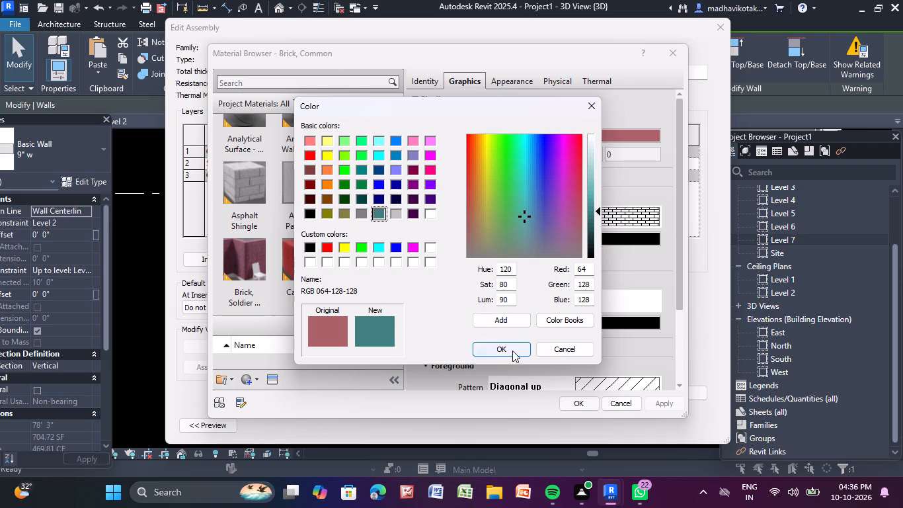
click(512, 351)
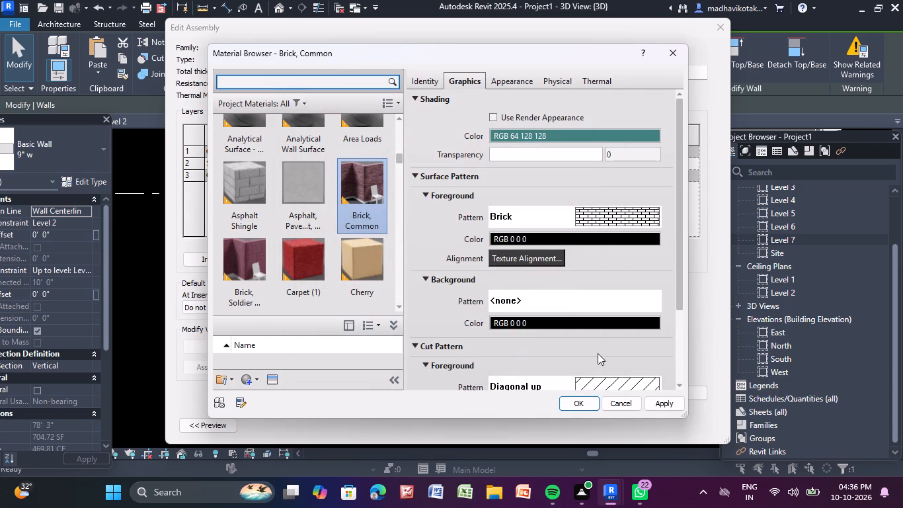
click(662, 402)
click(574, 403)
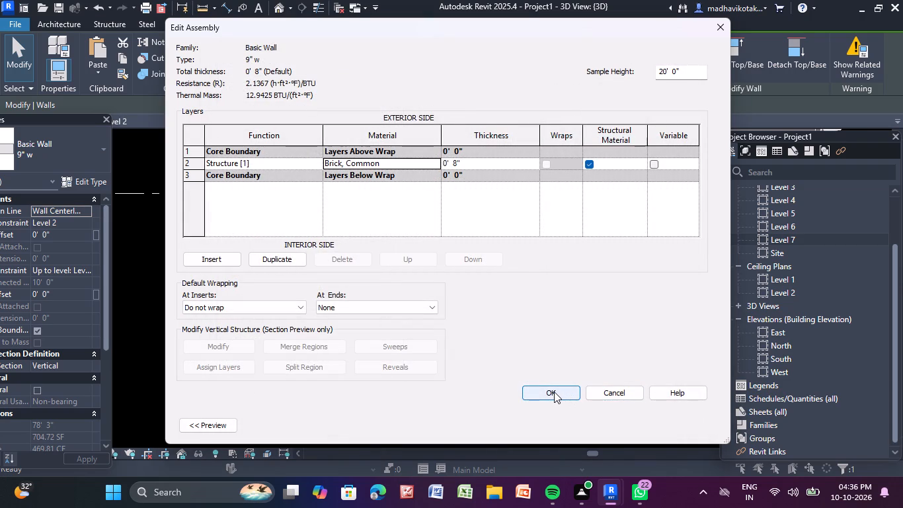
click(554, 392)
click(697, 422)
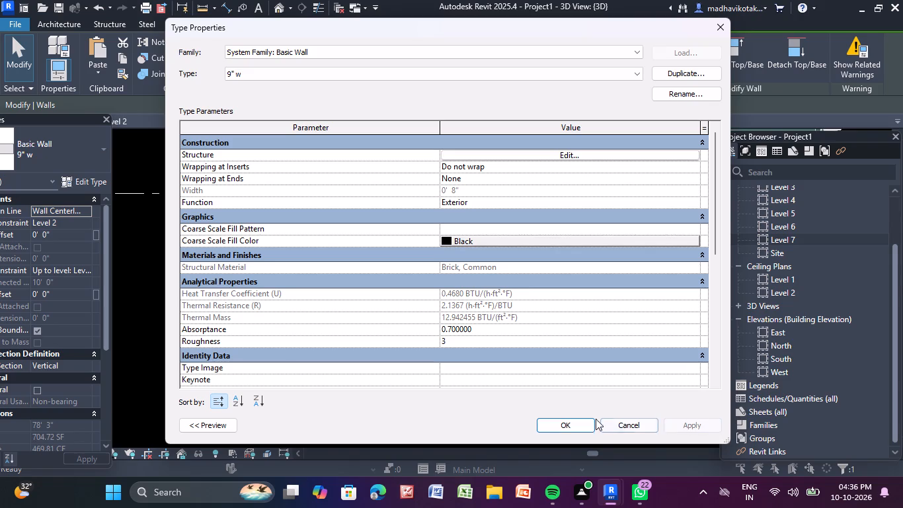
click(574, 421)
click(502, 346)
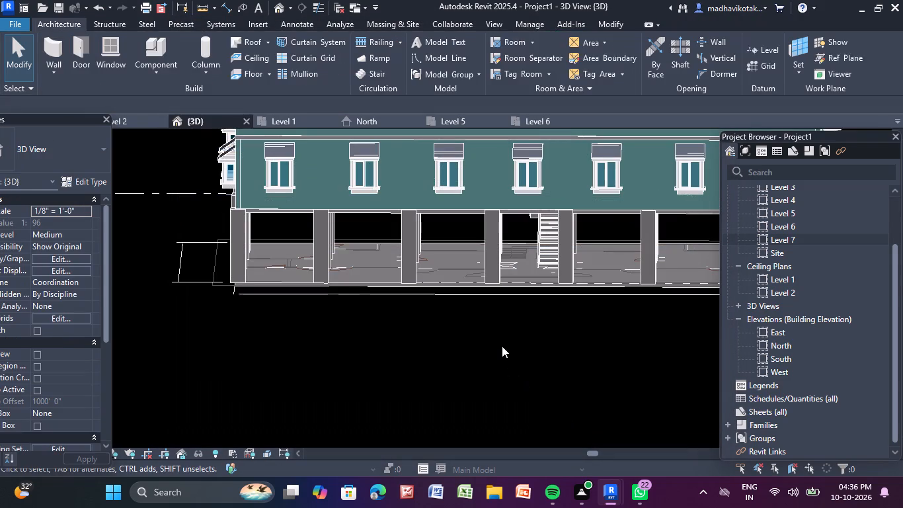
Close the Properties palette, set the 3D view's visual style to Textures, and view the brick facades from several sides.
scroll(502, 346, down, 3)
middle_drag(502, 346, 477, 404)
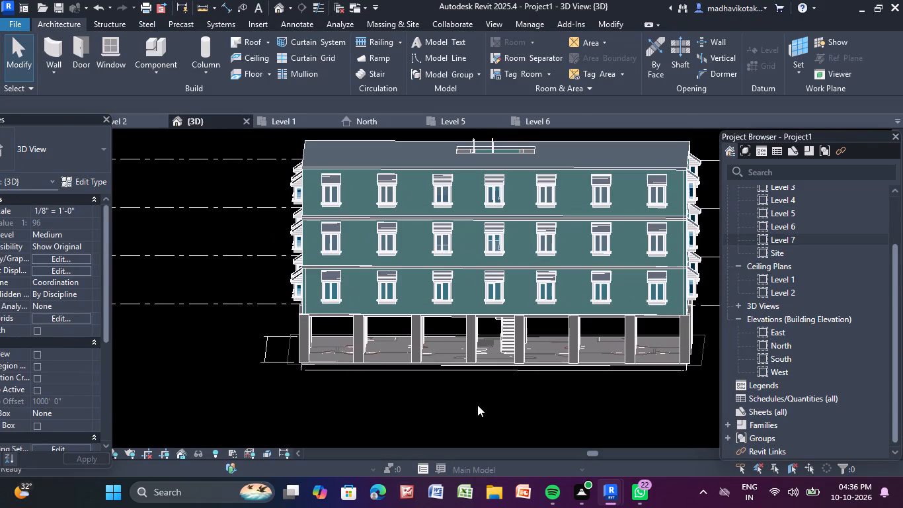
shift+middle_drag(479, 386, 481, 392)
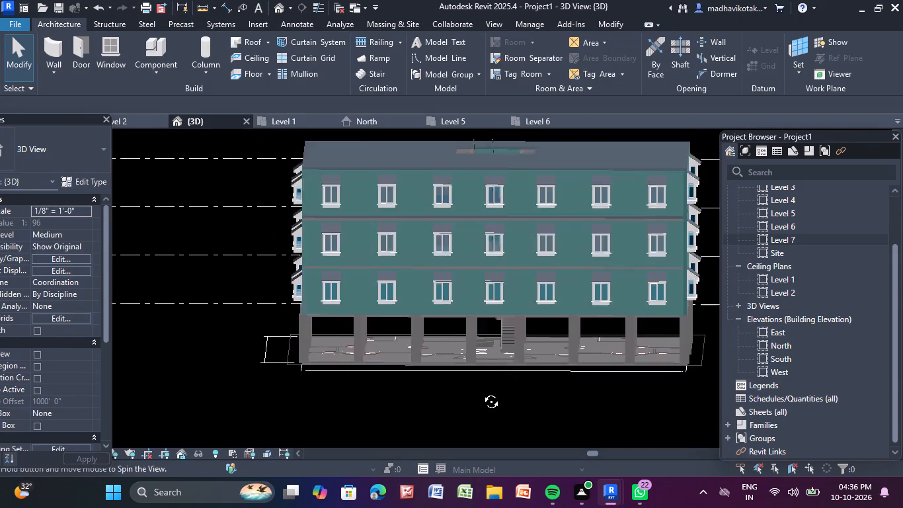
shift+middle_drag(481, 392, 492, 394)
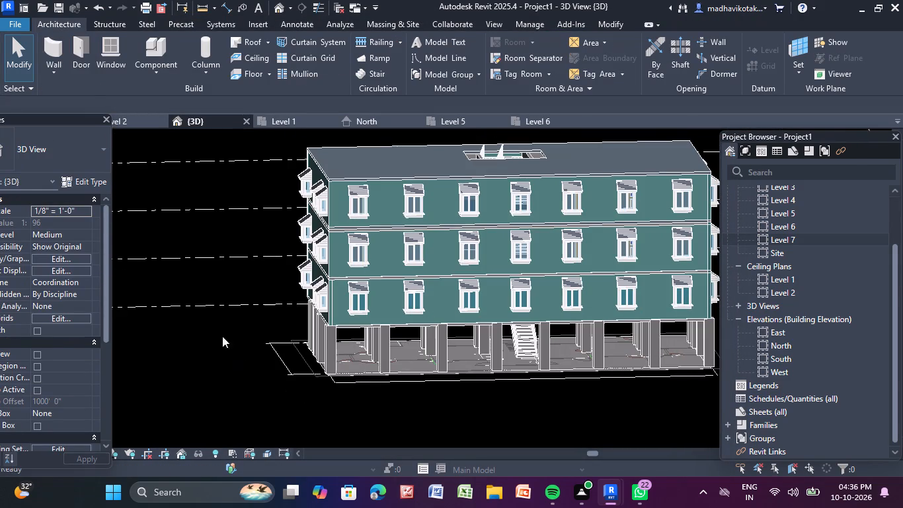
click(103, 118)
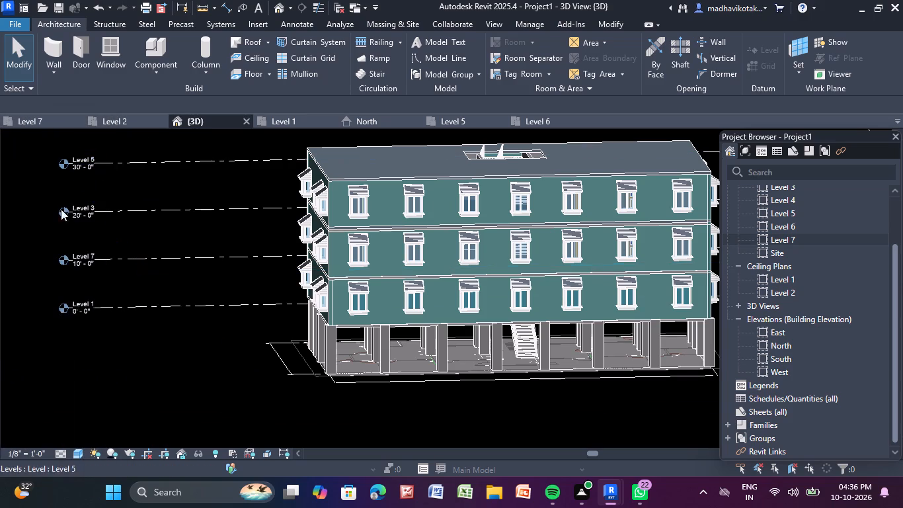
click(75, 454)
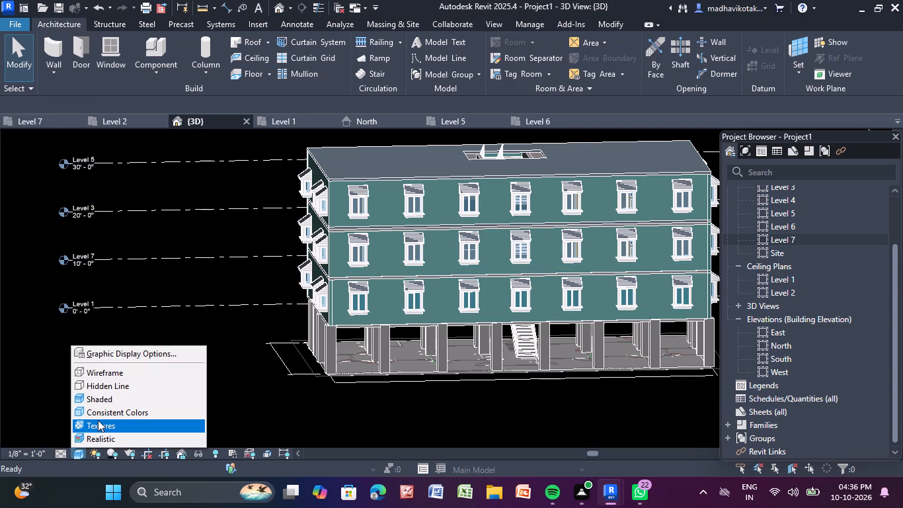
click(95, 425)
click(349, 408)
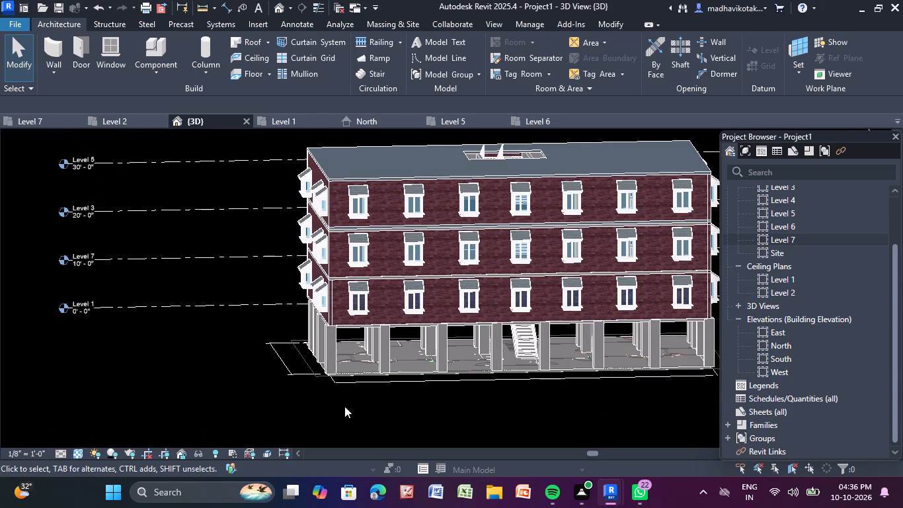
shift+middle_drag(520, 425, 557, 422)
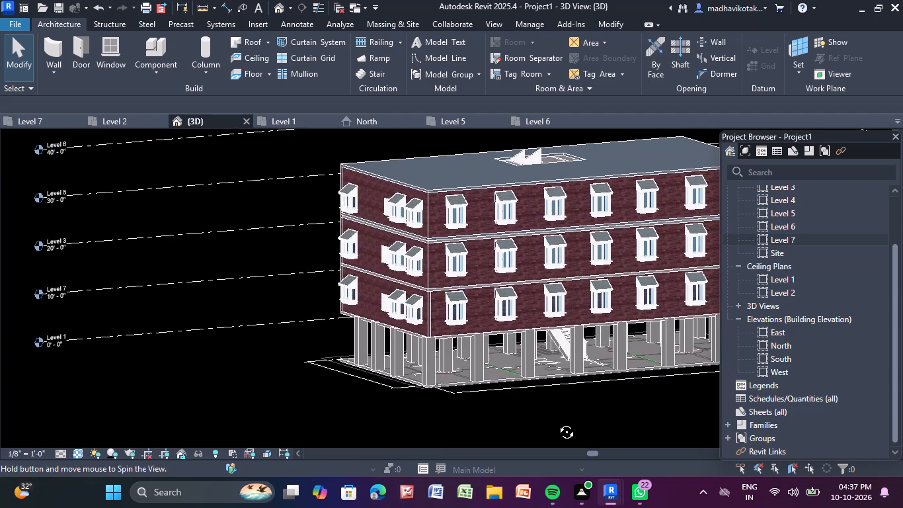
shift+middle_drag(557, 422, 496, 392)
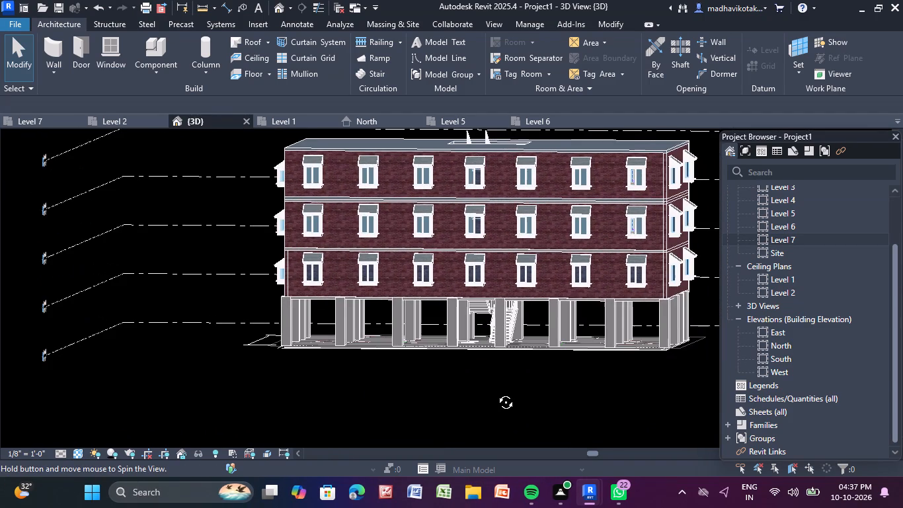
shift+middle_drag(496, 392, 495, 392)
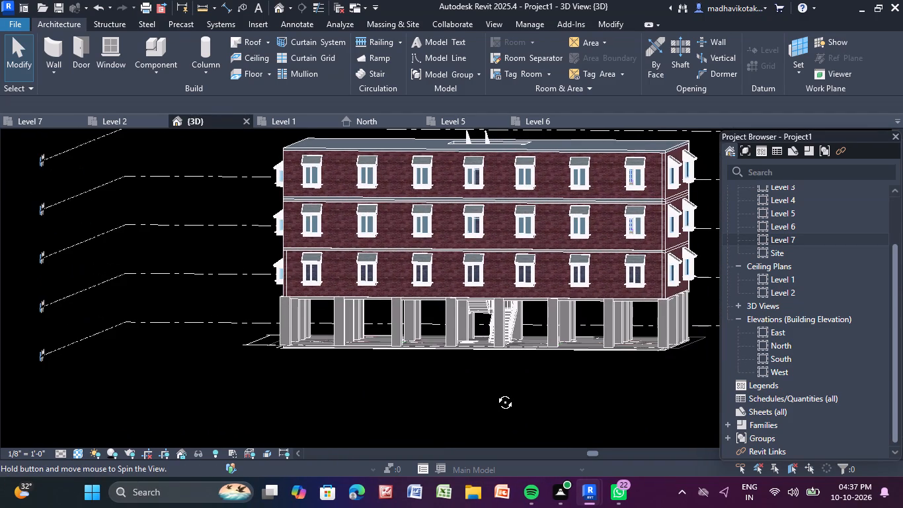
Reopen the Properties palette for the 3D view.
shift+middle_drag(495, 392, 510, 405)
scroll(517, 273, up, 6)
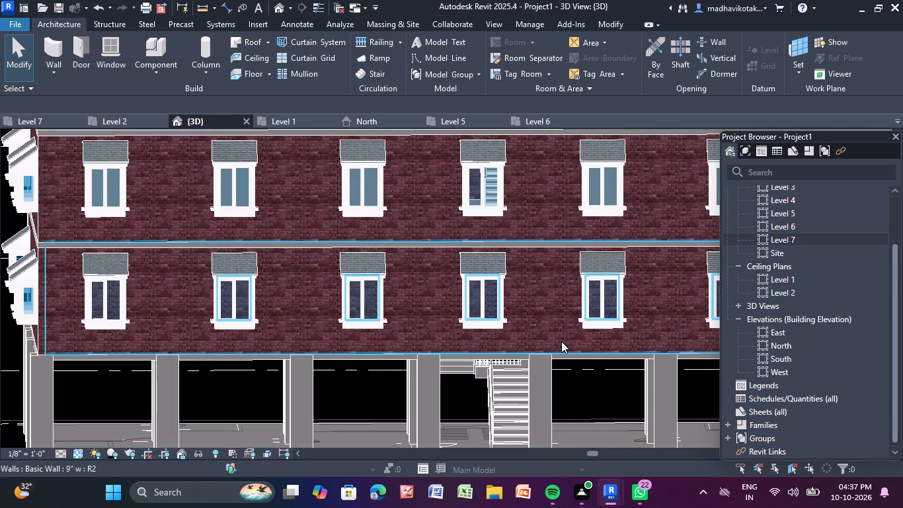
scroll(561, 341, down, 5)
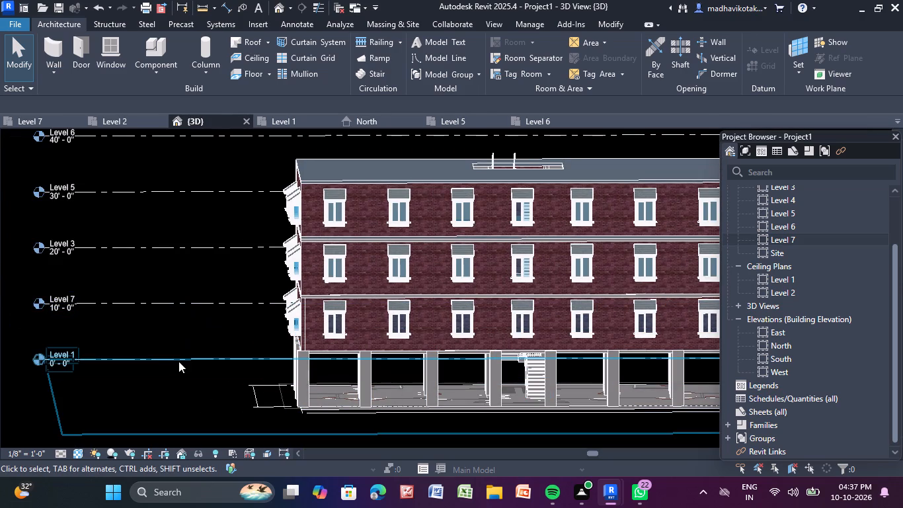
right_click(161, 380)
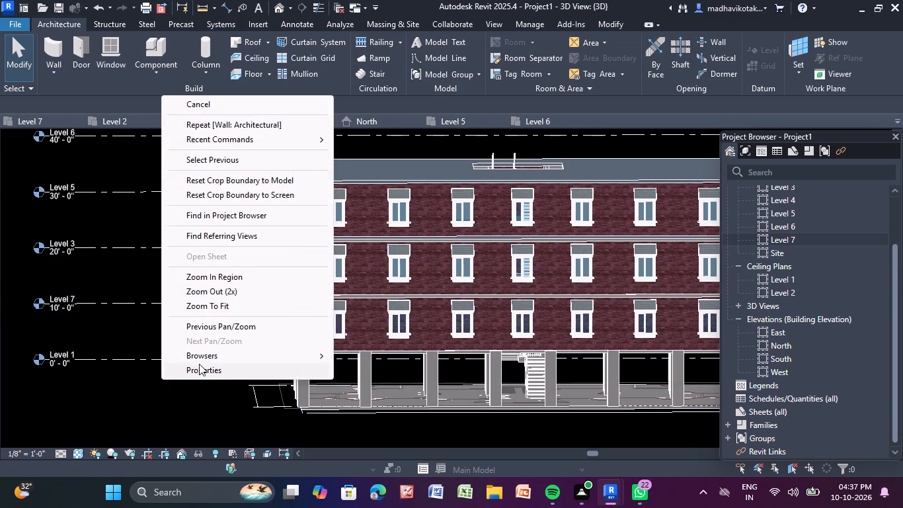
click(196, 366)
Examine the textured building from the front, the side and the corners, including a bay window on the Level 3 facade.
scroll(129, 370, down, 1)
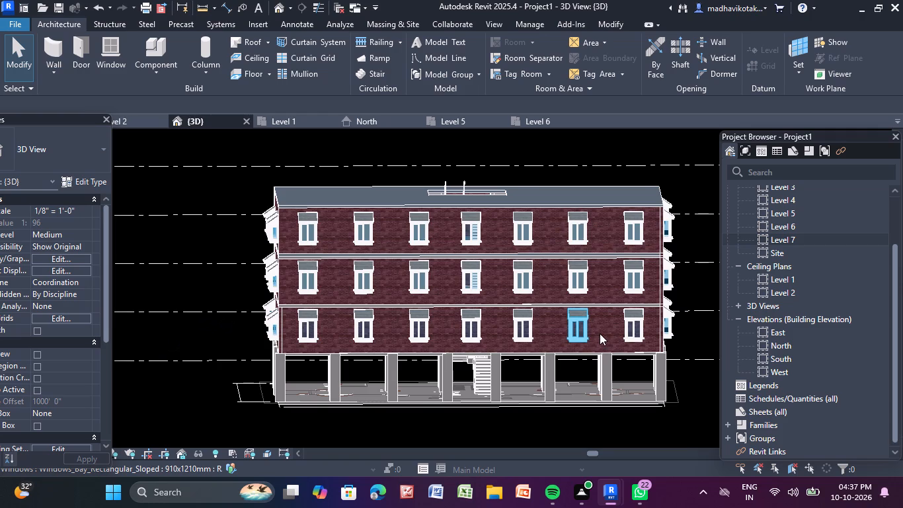
scroll(600, 333, down, 4)
shift+middle_drag(555, 400, 522, 364)
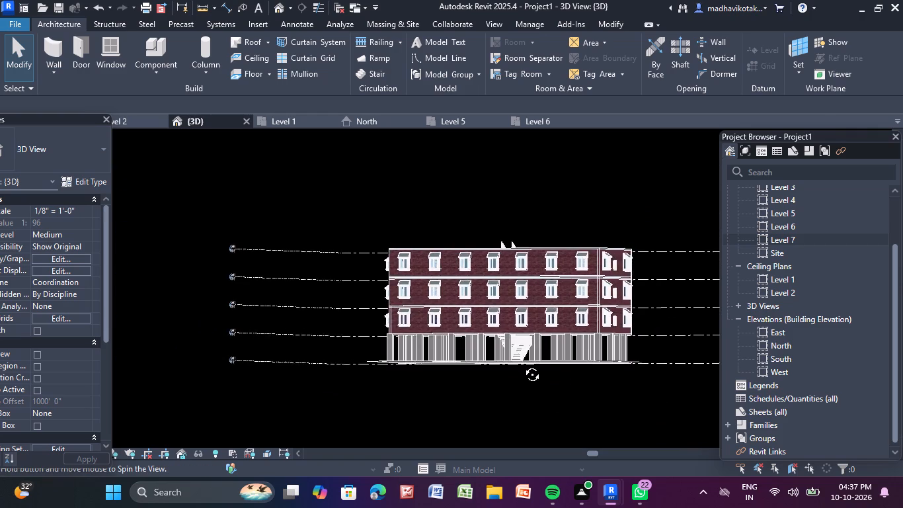
shift+middle_drag(522, 364, 549, 398)
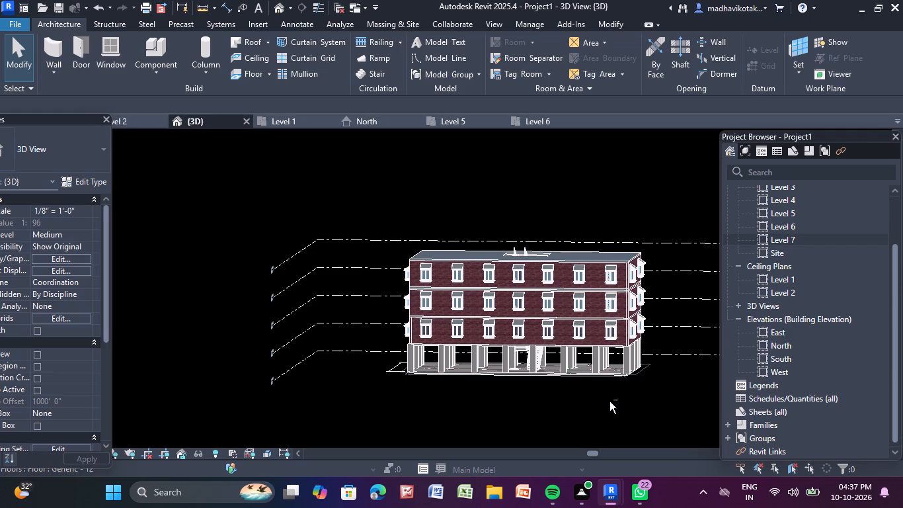
shift+middle_drag(609, 402, 625, 395)
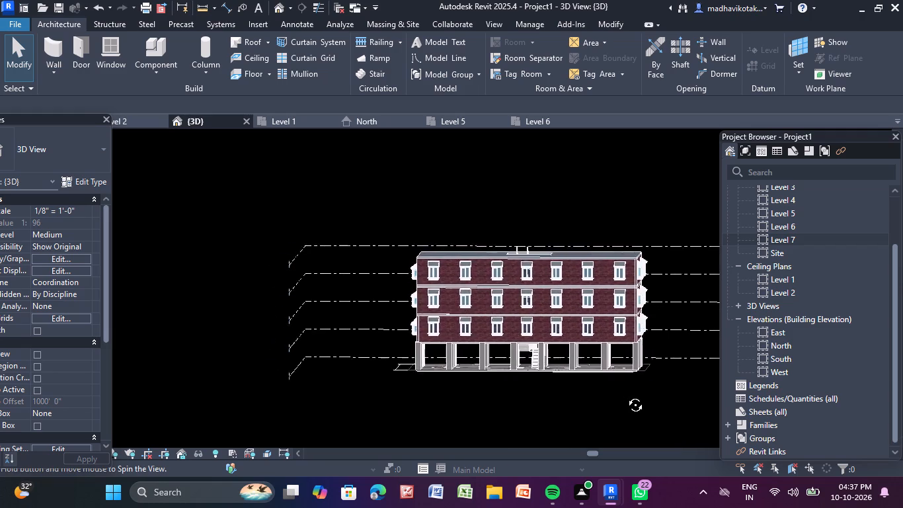
shift+middle_drag(625, 395, 623, 407)
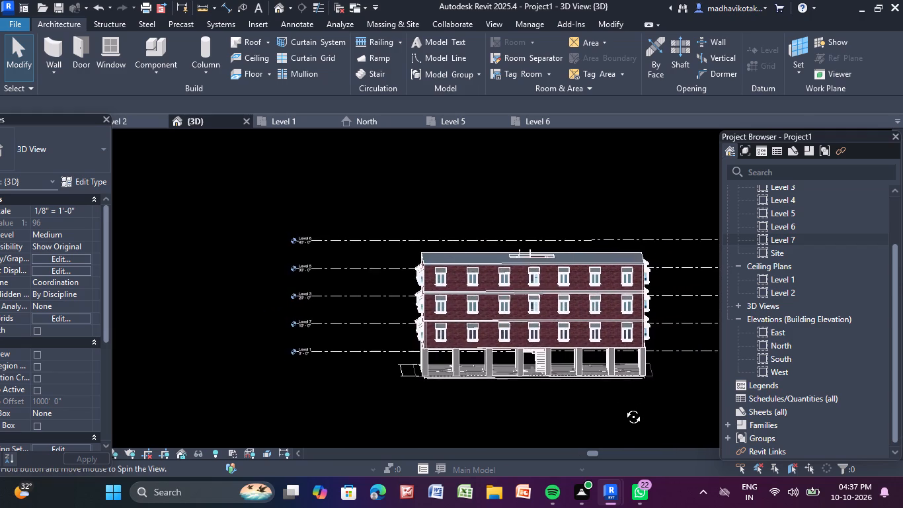
shift+middle_drag(623, 407, 621, 405)
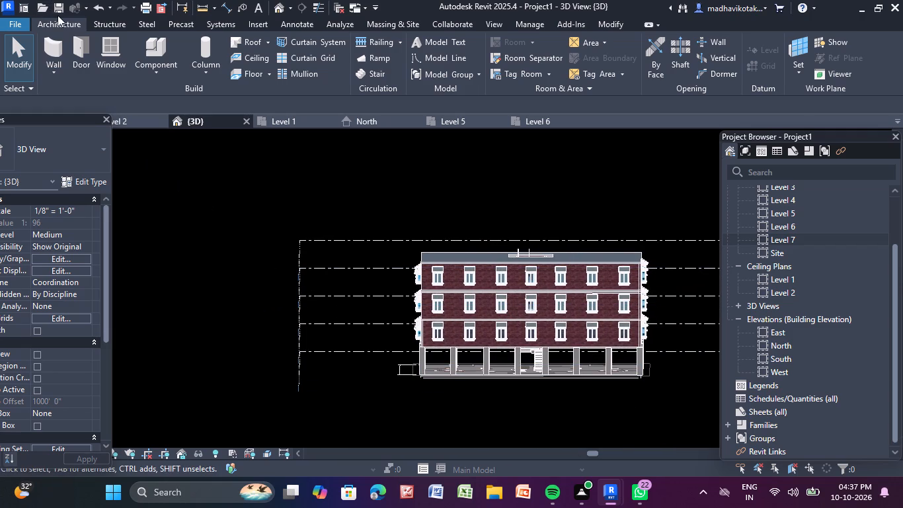
click(56, 26)
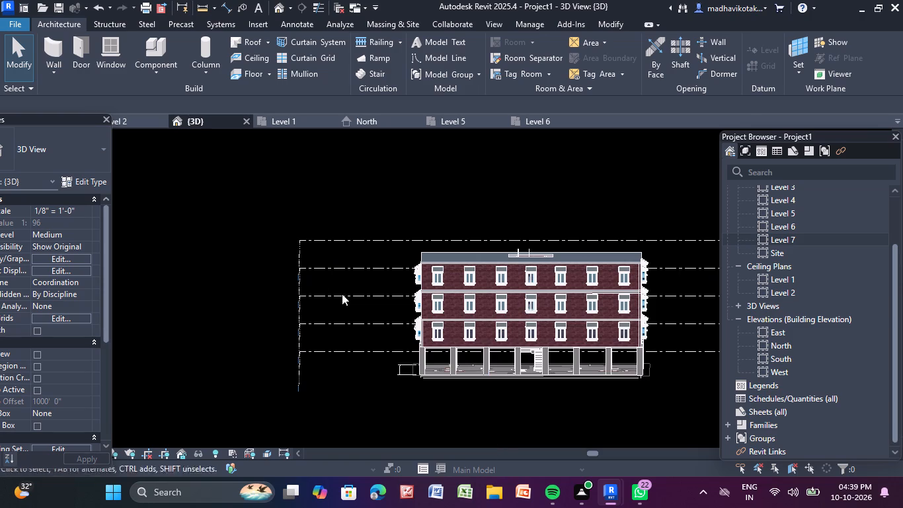
click(440, 304)
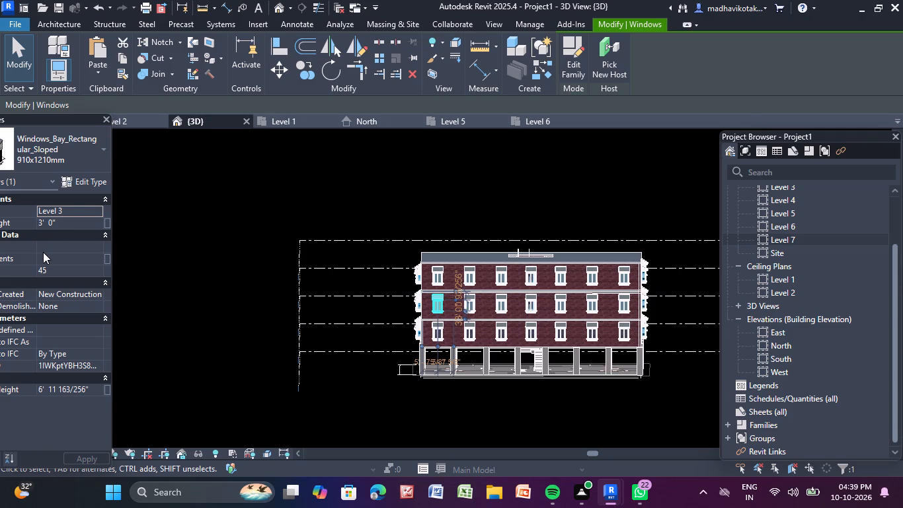
key(Escape)
middle_drag(182, 319, 48, 289)
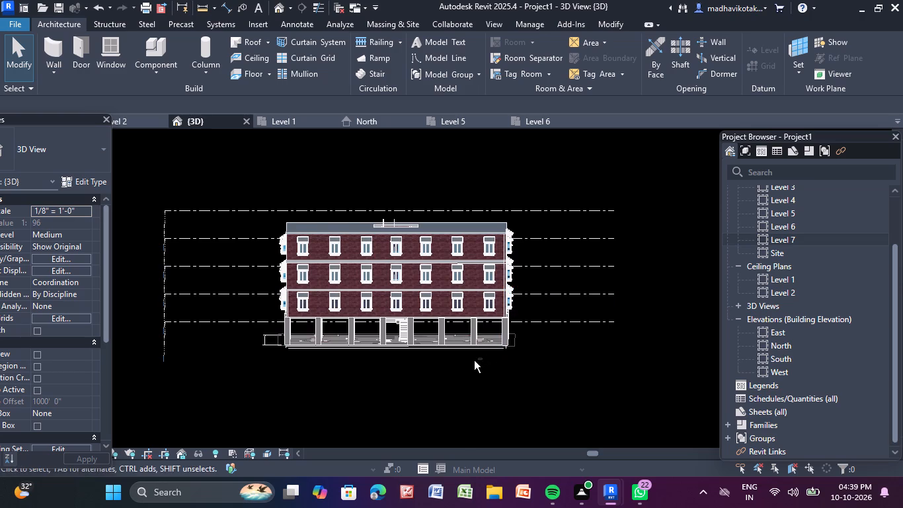
shift+middle_drag(474, 360, 637, 384)
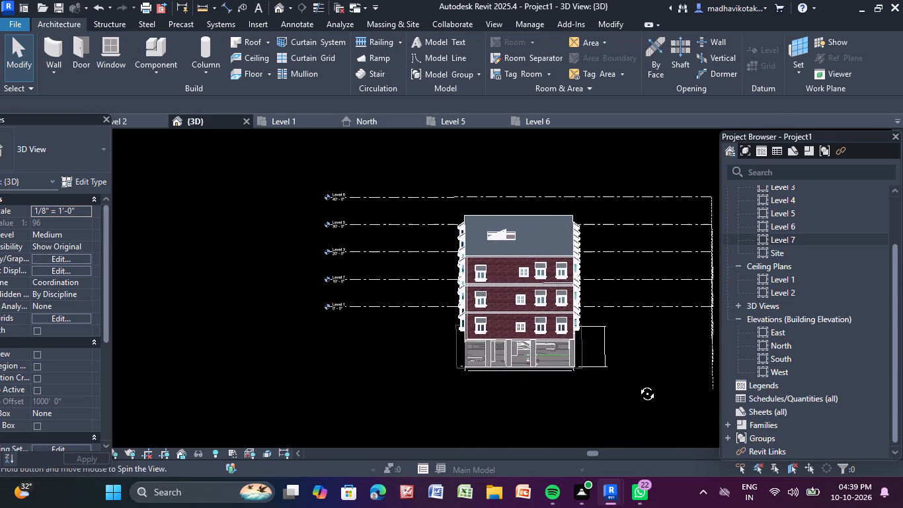
shift+middle_drag(637, 384, 537, 368)
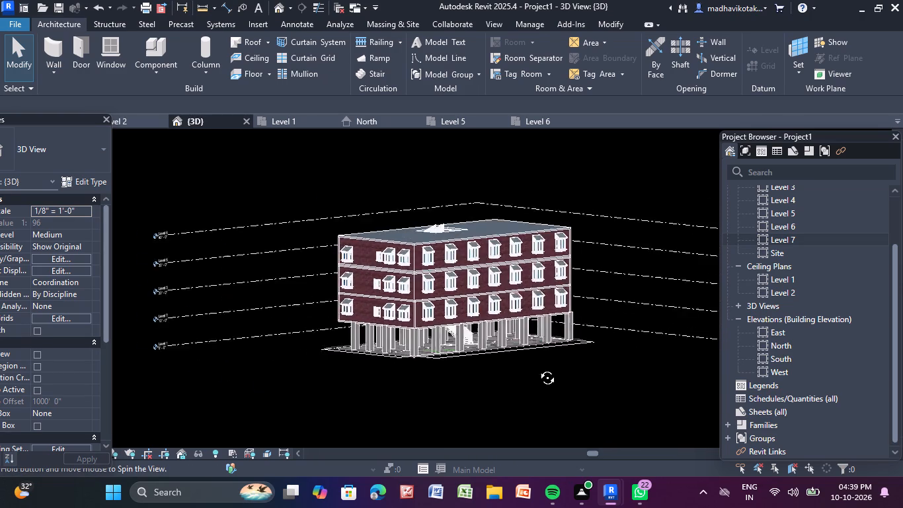
shift+middle_drag(537, 368, 447, 375)
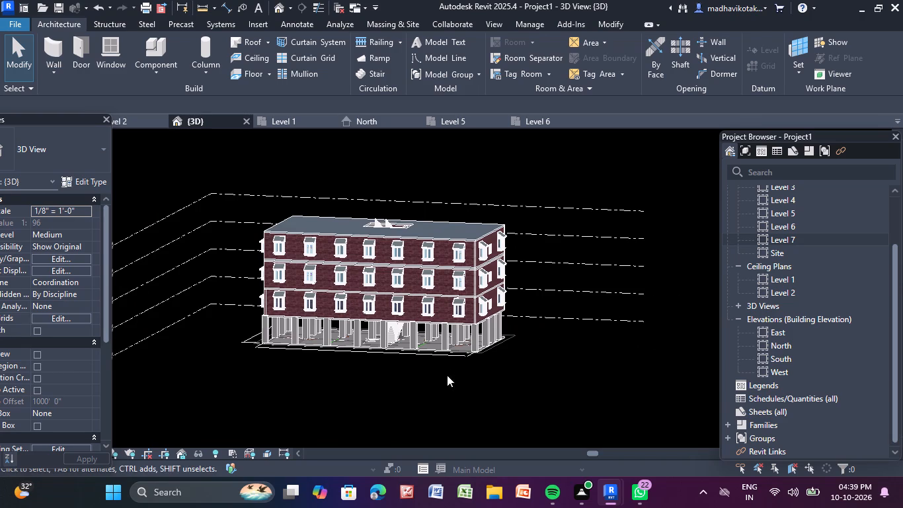
shift+middle_drag(448, 381, 463, 380)
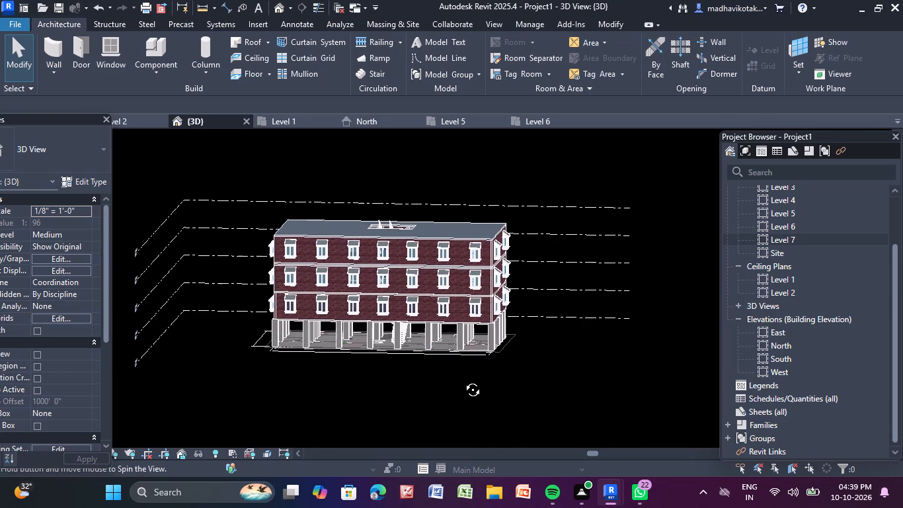
shift+middle_drag(463, 380, 464, 380)
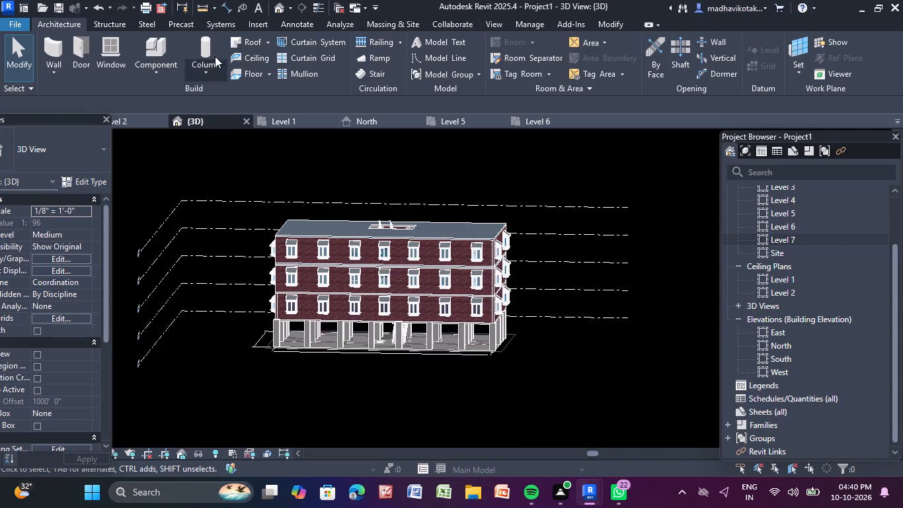
Paint the top face of the ground-level floor slab with the Earth material from the project materials.
click(448, 64)
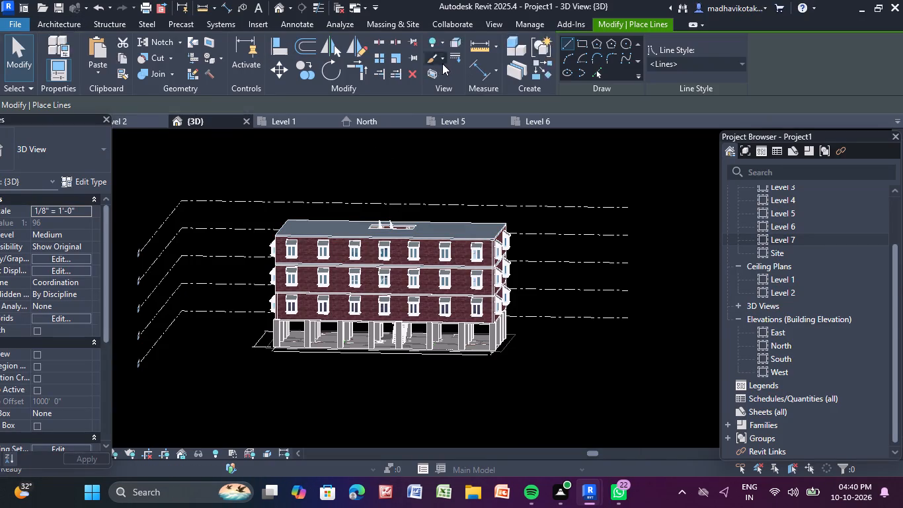
click(204, 59)
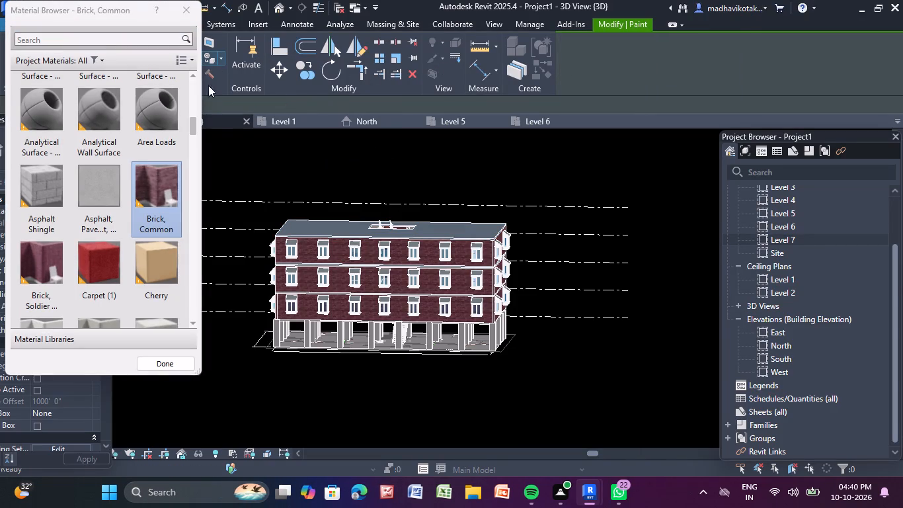
scroll(155, 188, down, 5)
scroll(154, 188, up, 2)
scroll(154, 188, down, 2)
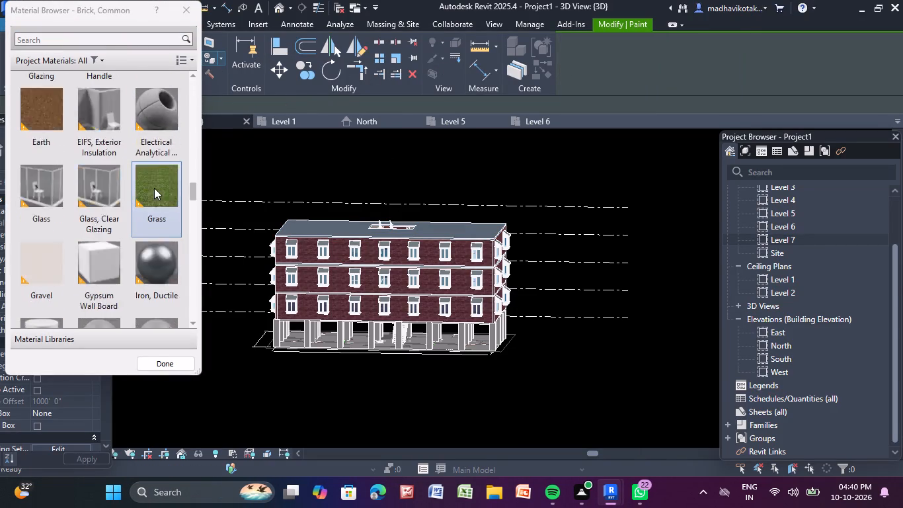
scroll(154, 188, down, 16)
scroll(154, 188, up, 4)
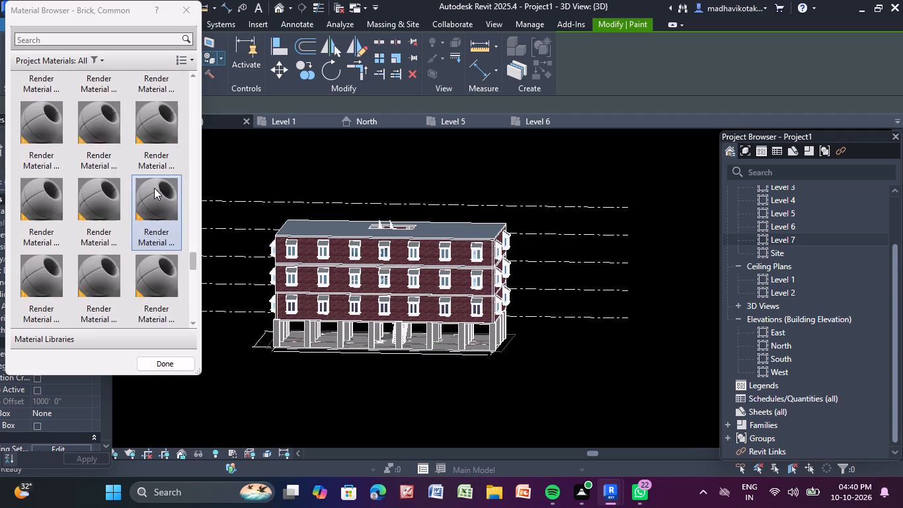
scroll(154, 188, up, 16)
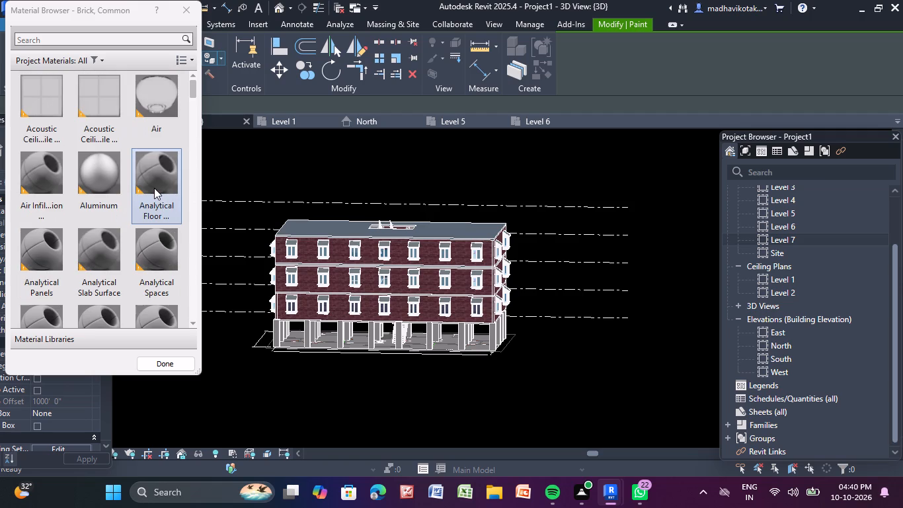
scroll(154, 188, up, 3)
scroll(154, 188, down, 14)
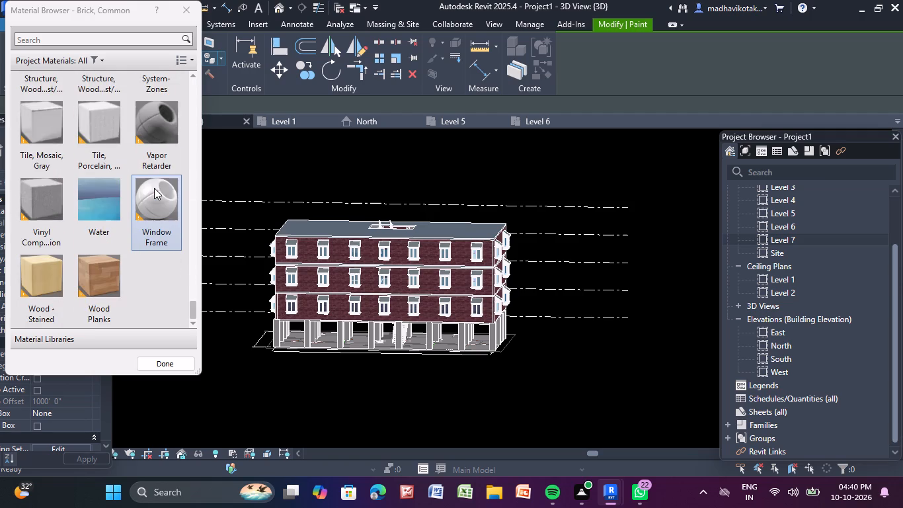
scroll(154, 188, up, 10)
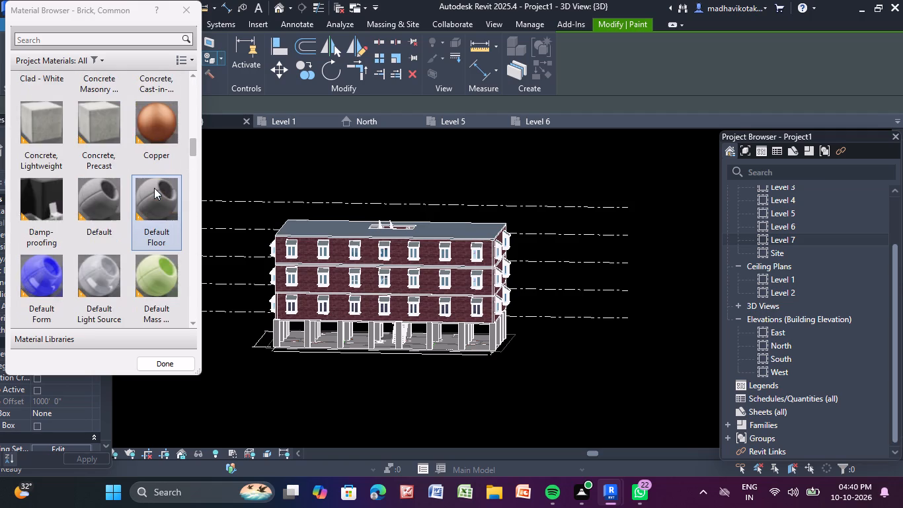
scroll(154, 188, up, 20)
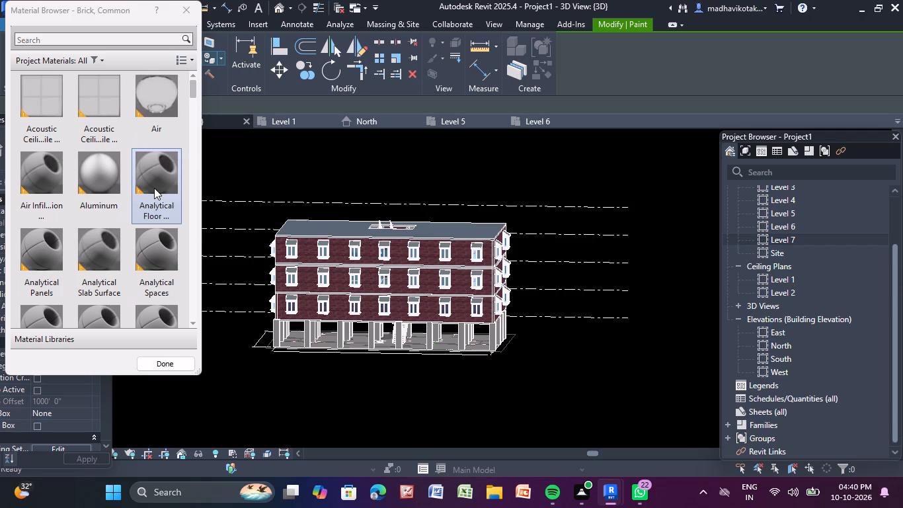
scroll(154, 188, down, 6)
click(148, 251)
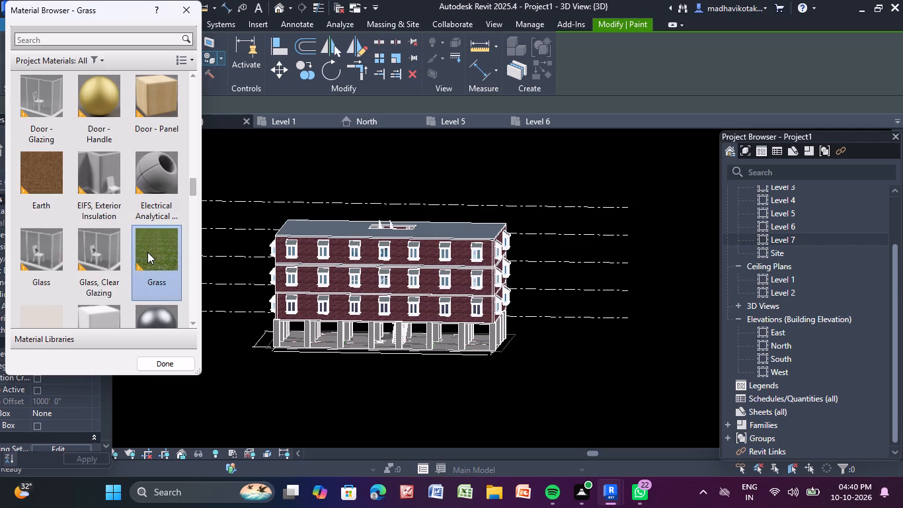
click(29, 177)
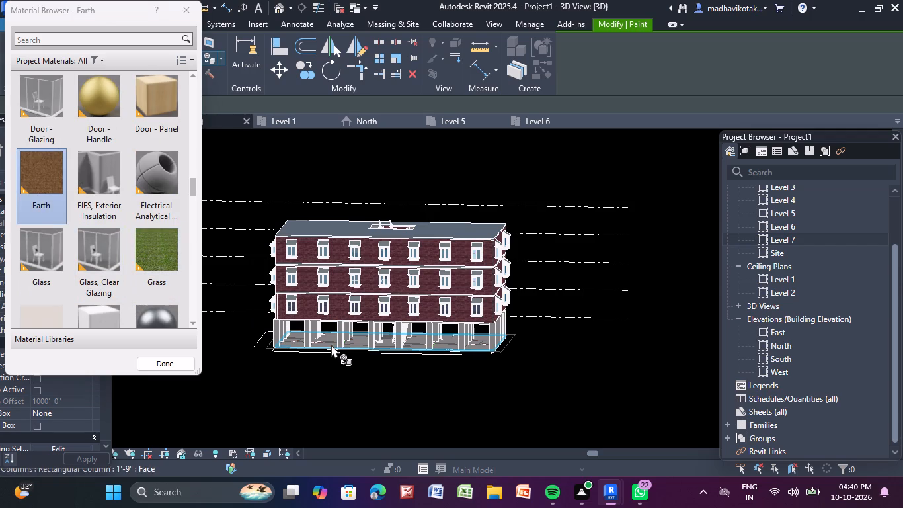
click(329, 347)
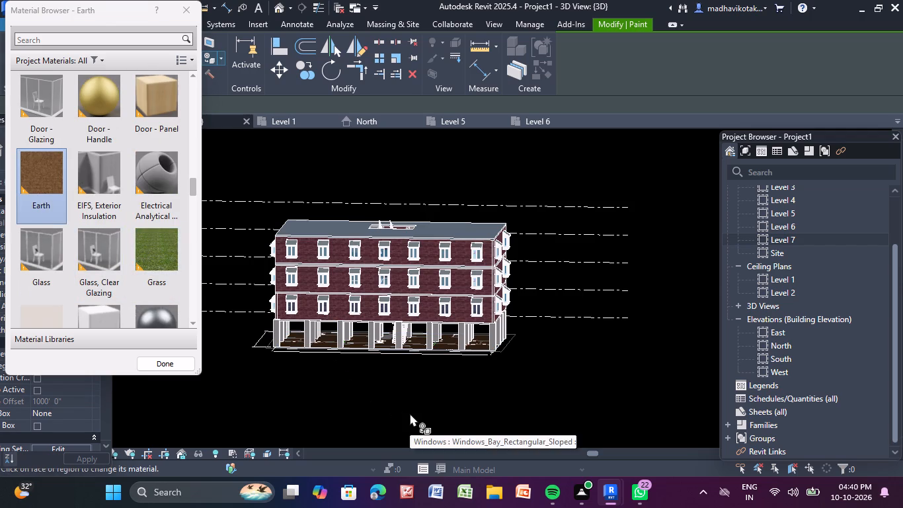
key(Escape)
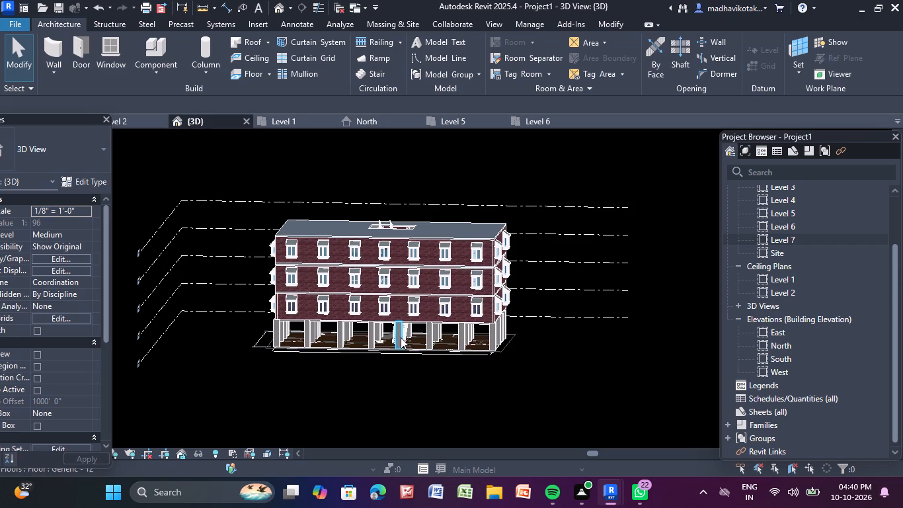
Paint the front faces of three ground-floor front-row columns around the staircase with the Earth material.
click(399, 337)
scroll(412, 343, up, 5)
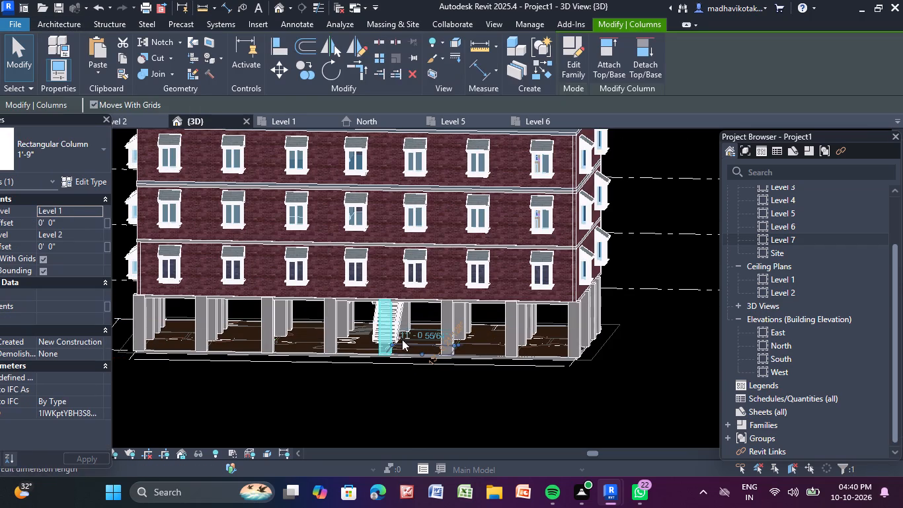
click(208, 58)
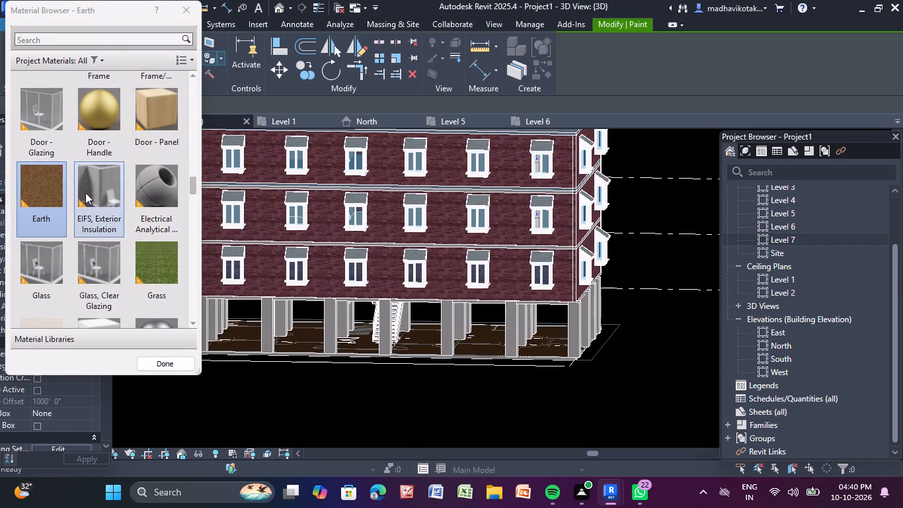
click(49, 188)
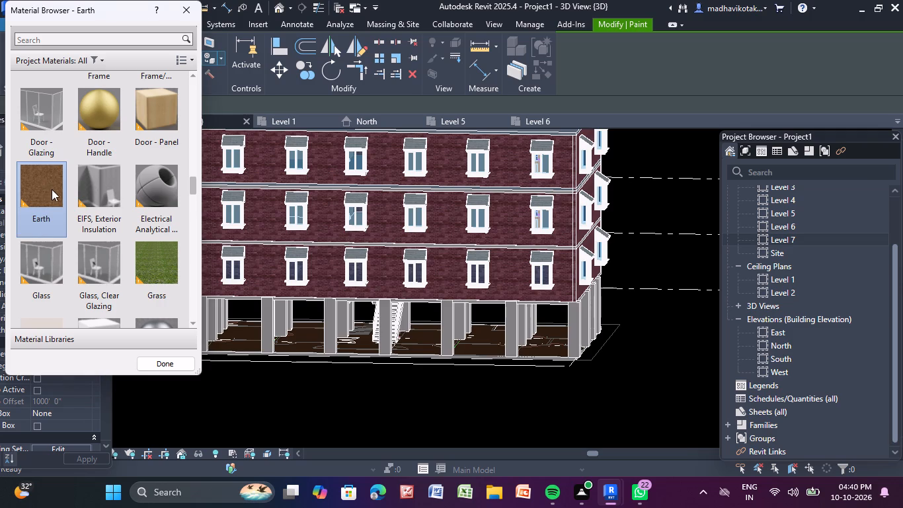
click(329, 331)
click(329, 331)
click(332, 329)
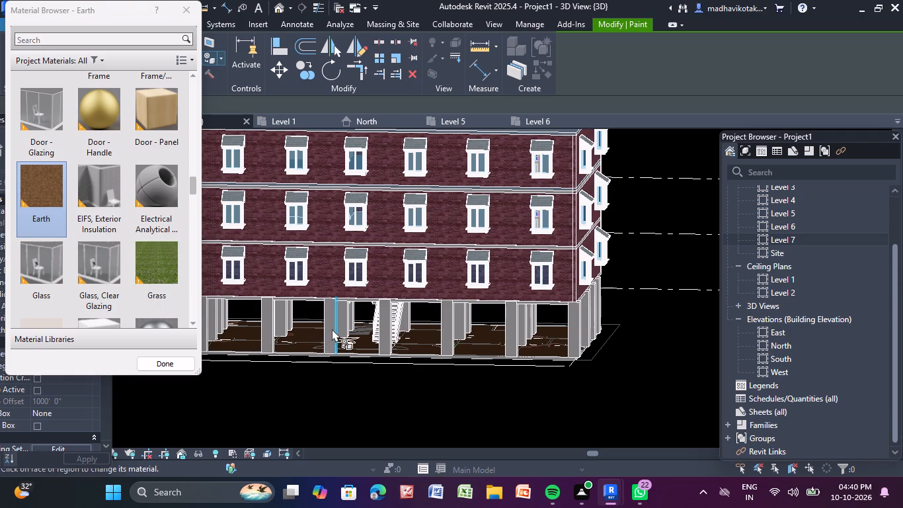
scroll(332, 327, up, 5)
click(329, 325)
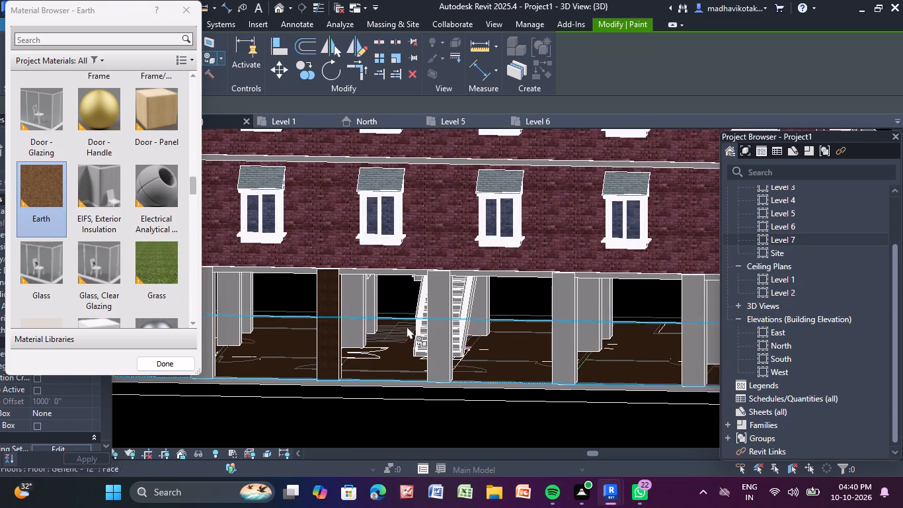
click(442, 339)
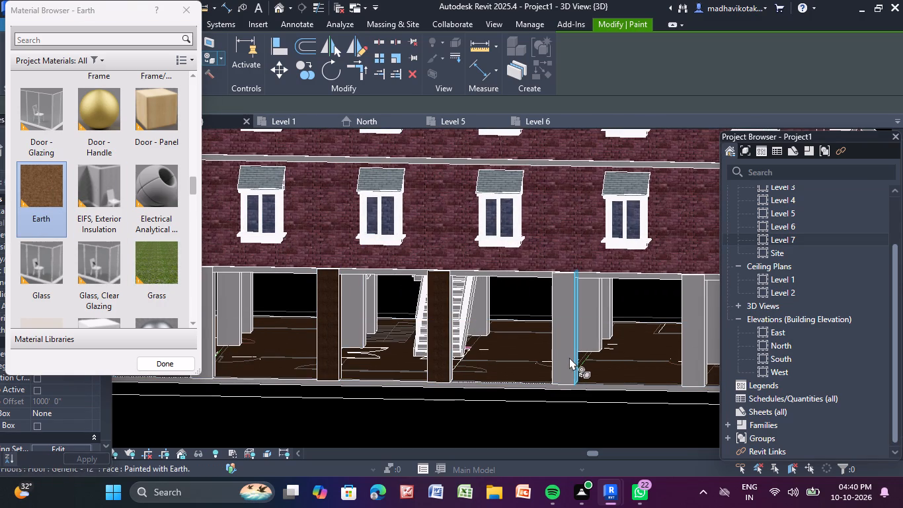
click(569, 357)
click(560, 350)
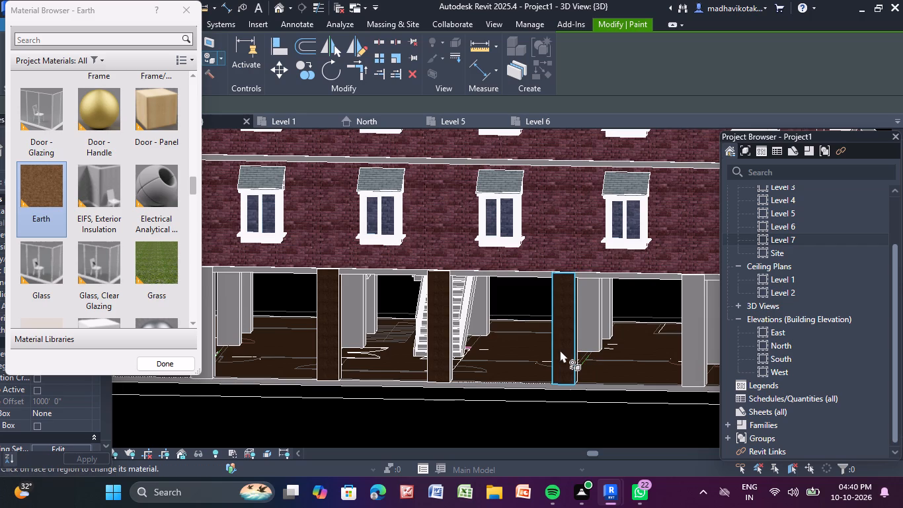
Paint the front face of the front-row column just before the building corner with Earth.
scroll(563, 351, down, 4)
click(634, 348)
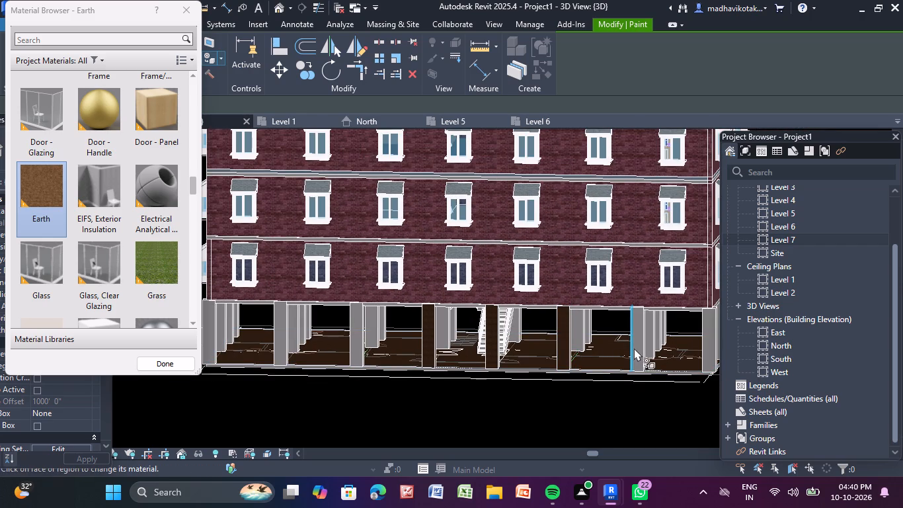
click(638, 343)
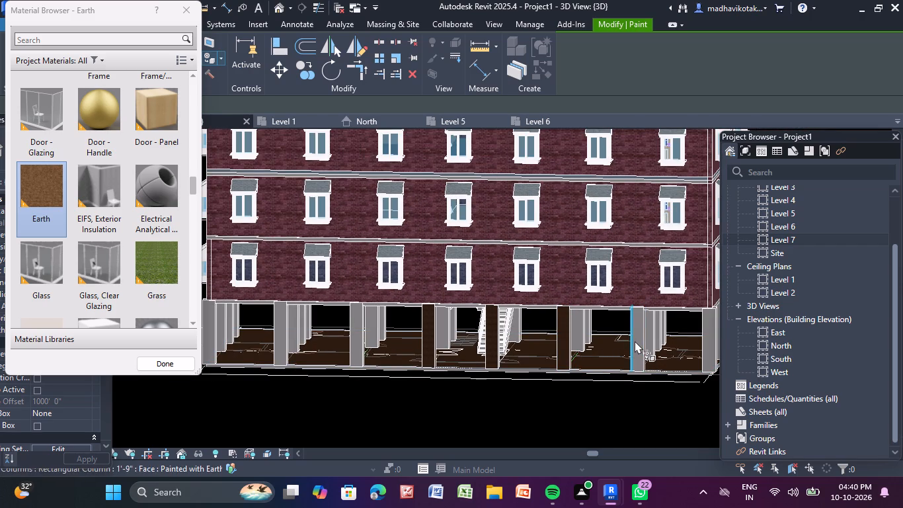
click(635, 341)
click(635, 341)
click(635, 341)
scroll(637, 341, up, 5)
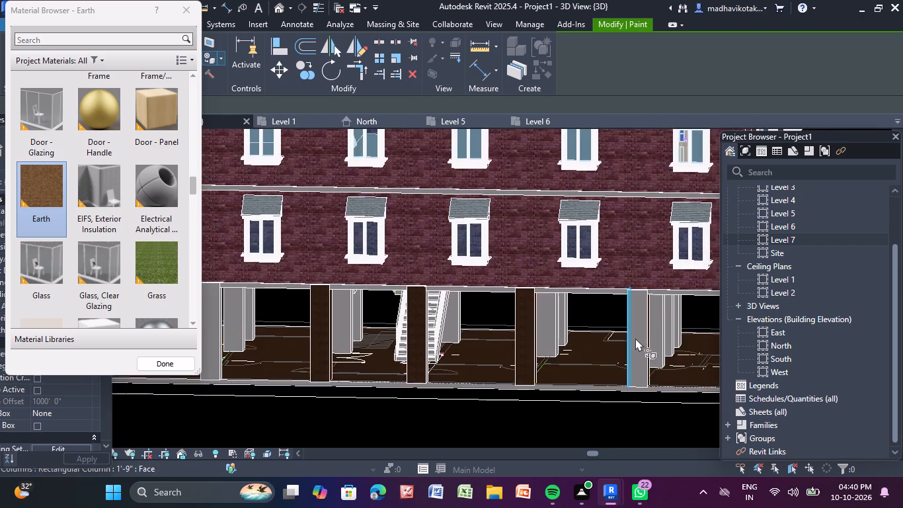
click(633, 338)
scroll(633, 338, down, 4)
Paint Earth on the corner column's front and outer side faces, and on the exposed faces of the columns along the building's side.
middle_drag(634, 338, 487, 319)
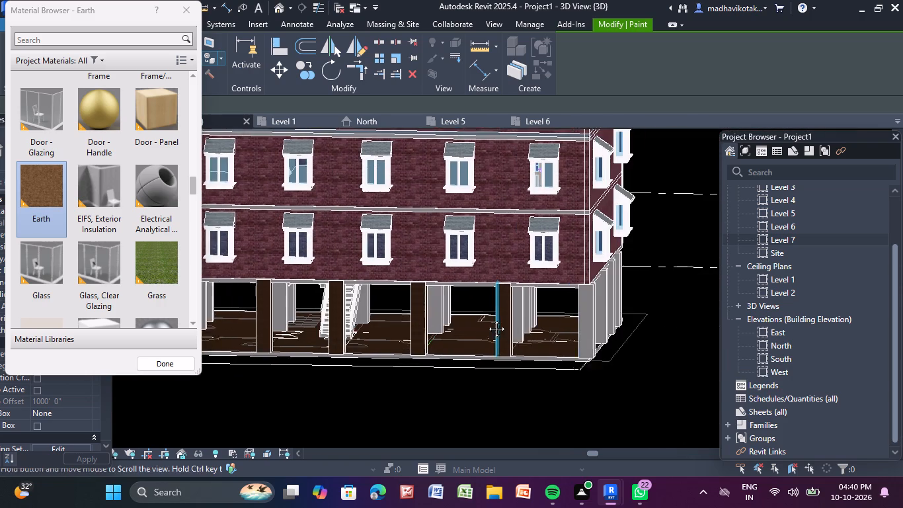
middle_drag(487, 319, 467, 317)
scroll(551, 331, up, 5)
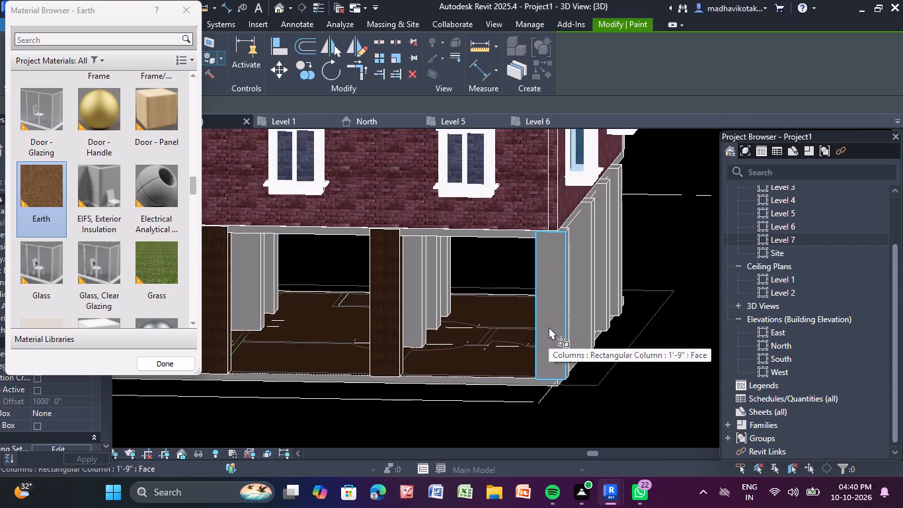
click(549, 327)
click(580, 310)
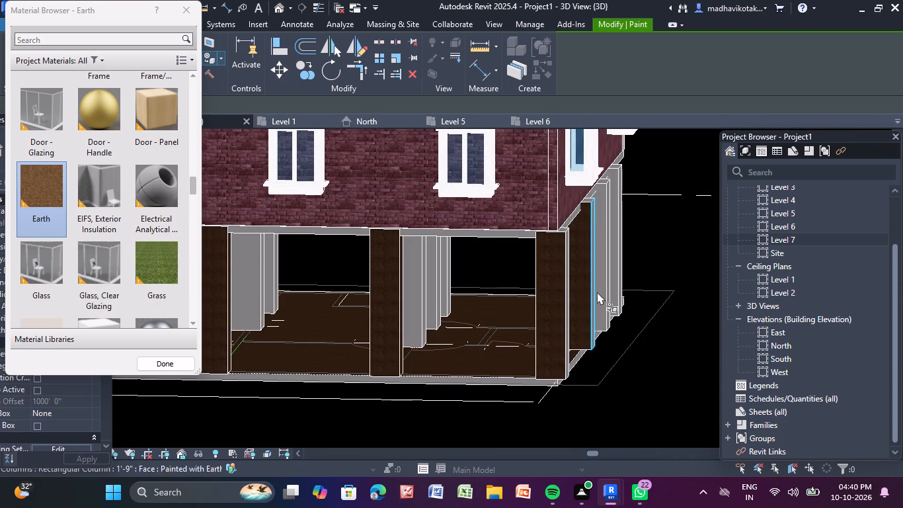
click(602, 278)
click(617, 259)
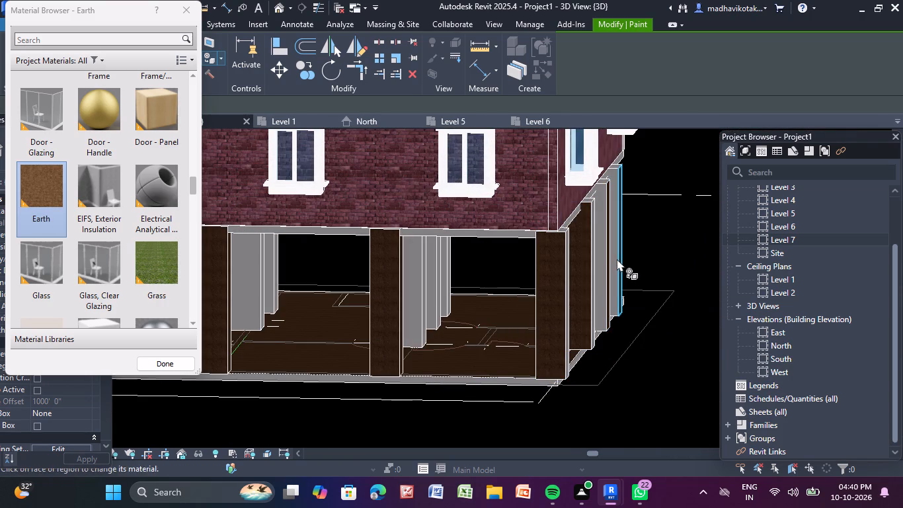
scroll(610, 263, up, 5)
click(592, 256)
scroll(593, 257, down, 5)
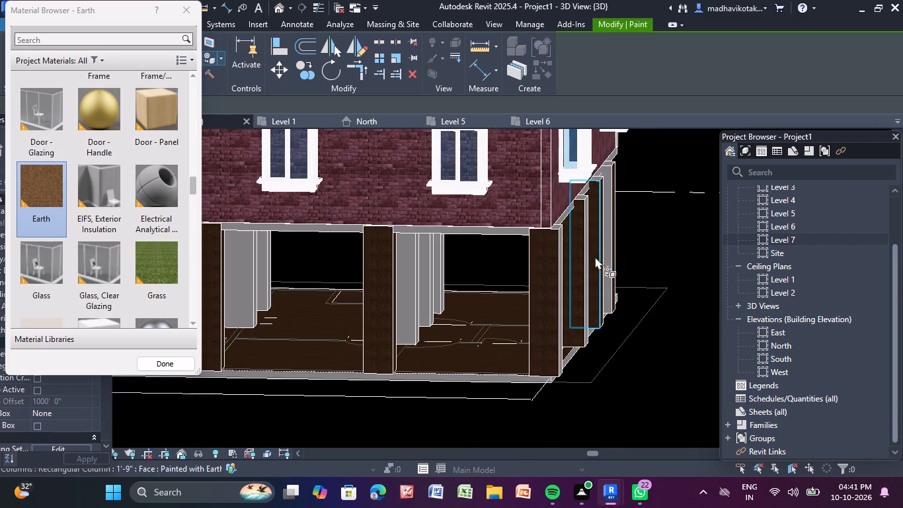
scroll(609, 261, up, 5)
click(604, 260)
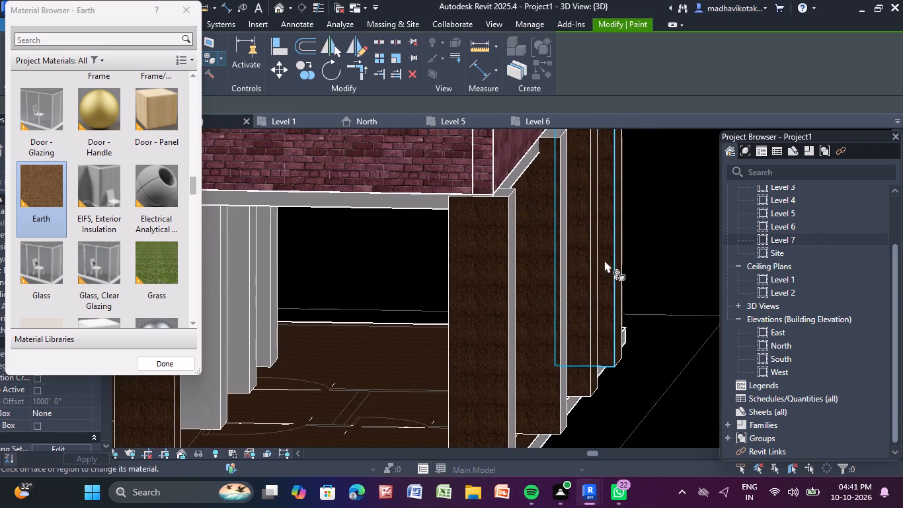
scroll(558, 267, up, 5)
click(569, 255)
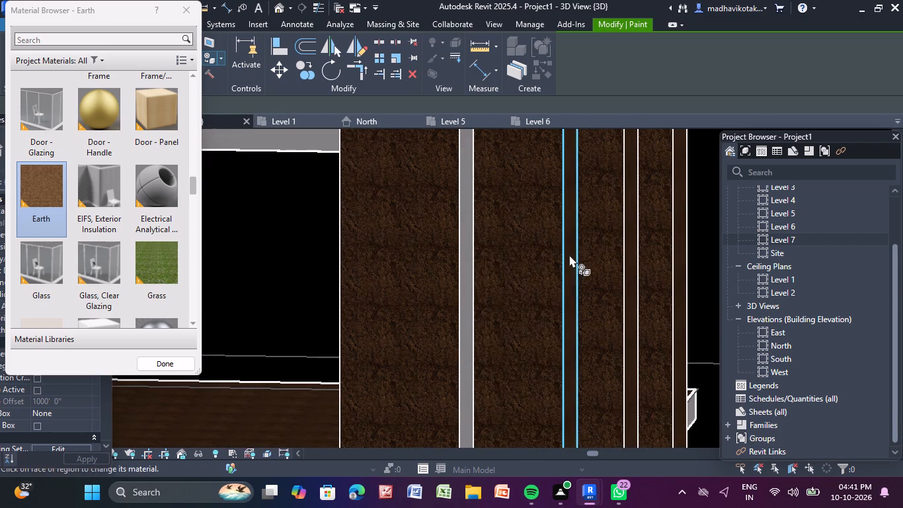
click(464, 289)
Paint the front and visible side faces of the interior columns behind the column next to the corner with Earth.
scroll(464, 289, down, 6)
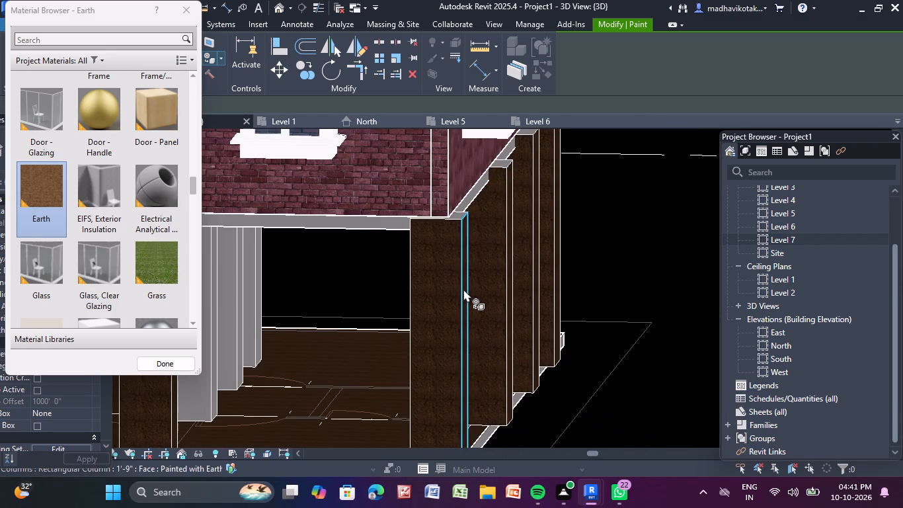
scroll(471, 319, down, 2)
middle_drag(442, 327, 596, 299)
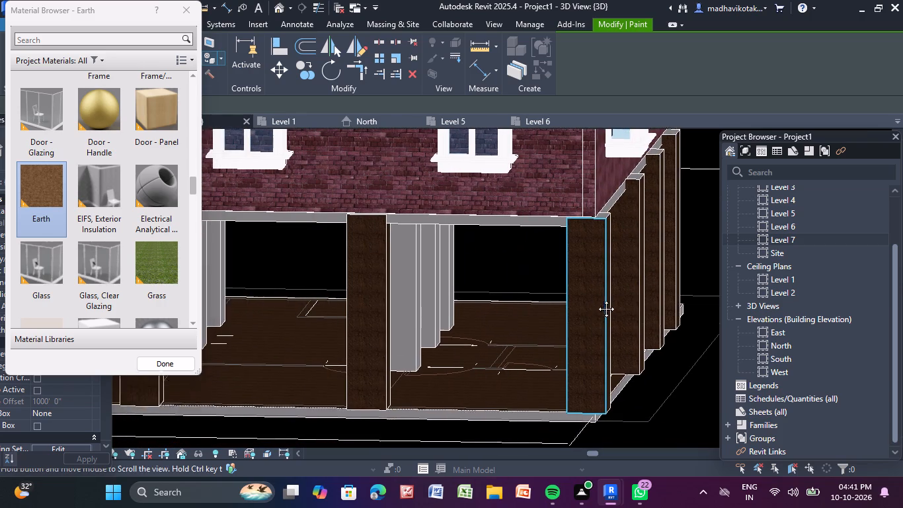
middle_drag(596, 299, 598, 299)
click(417, 328)
click(441, 310)
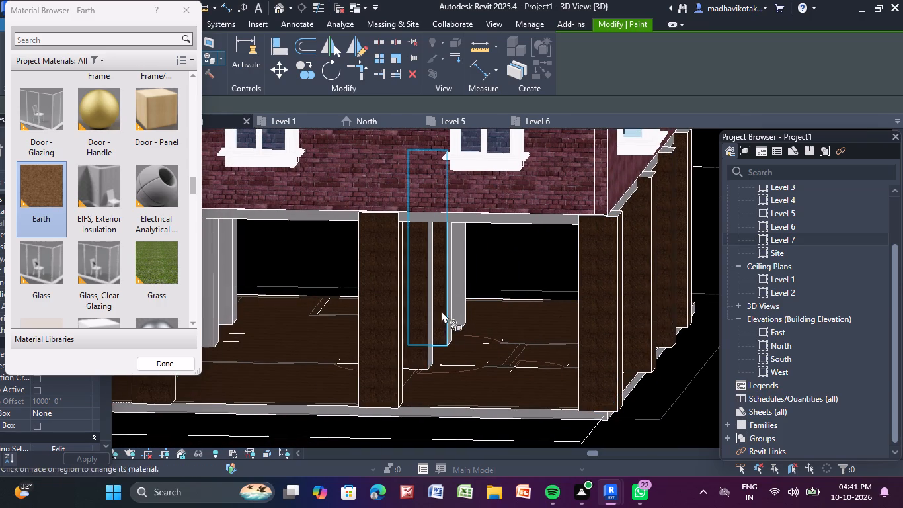
click(453, 296)
click(432, 307)
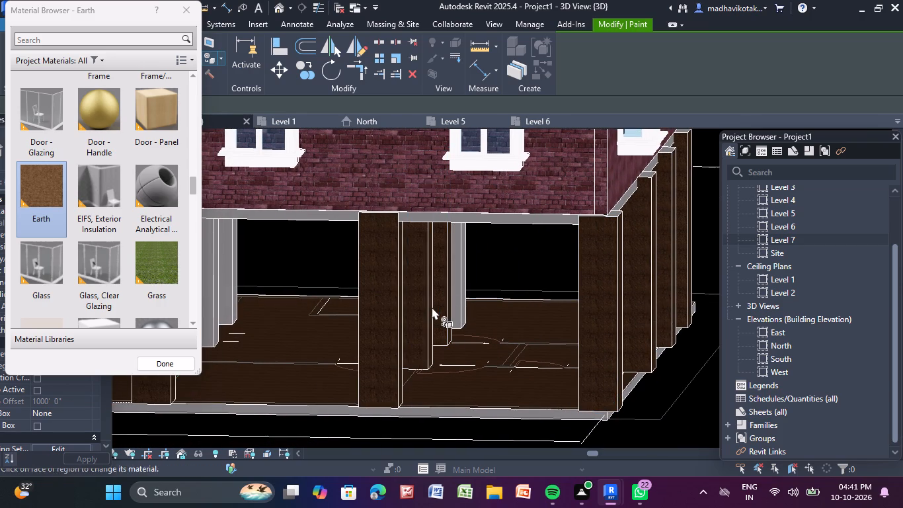
click(461, 299)
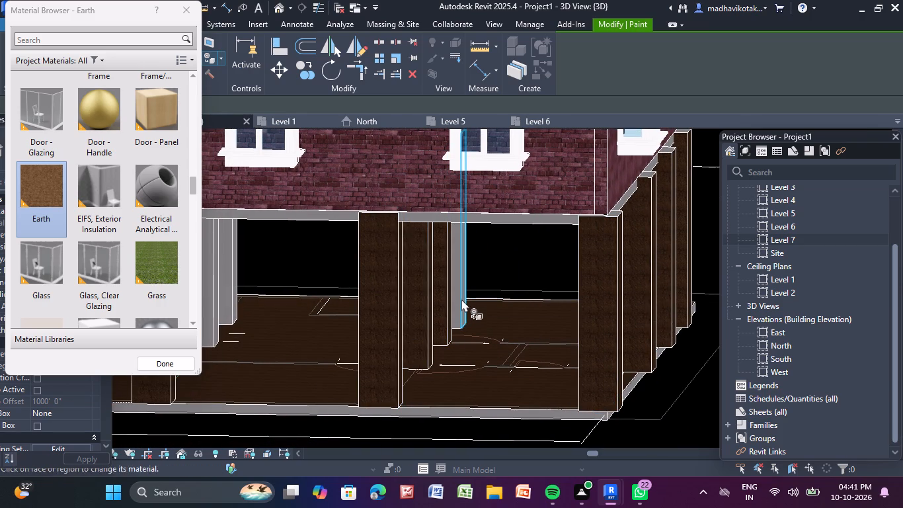
click(455, 295)
click(455, 296)
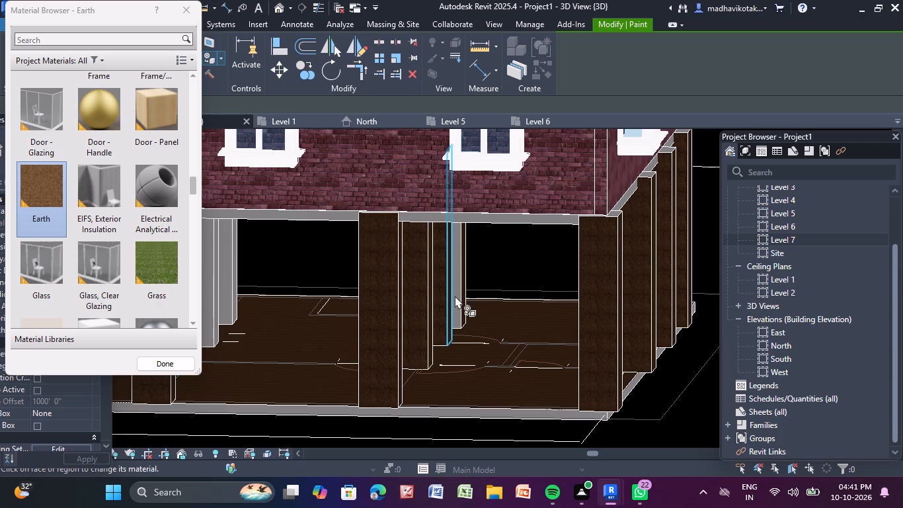
click(459, 294)
scroll(457, 288, up, 5)
click(456, 276)
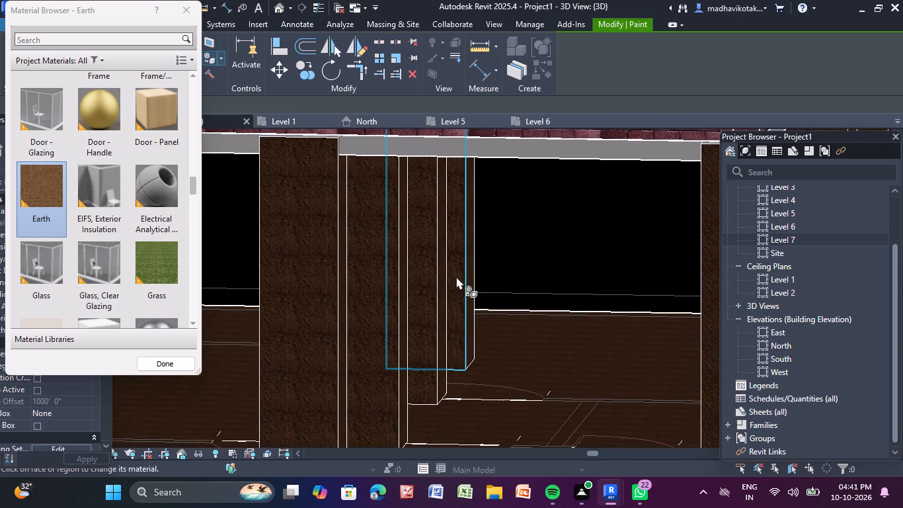
Paint Earth on the stair-facing side of the front-row column beyond the stair bay, and try the interior columns behind it.
scroll(456, 276, down, 8)
shift+middle_drag(400, 394, 421, 389)
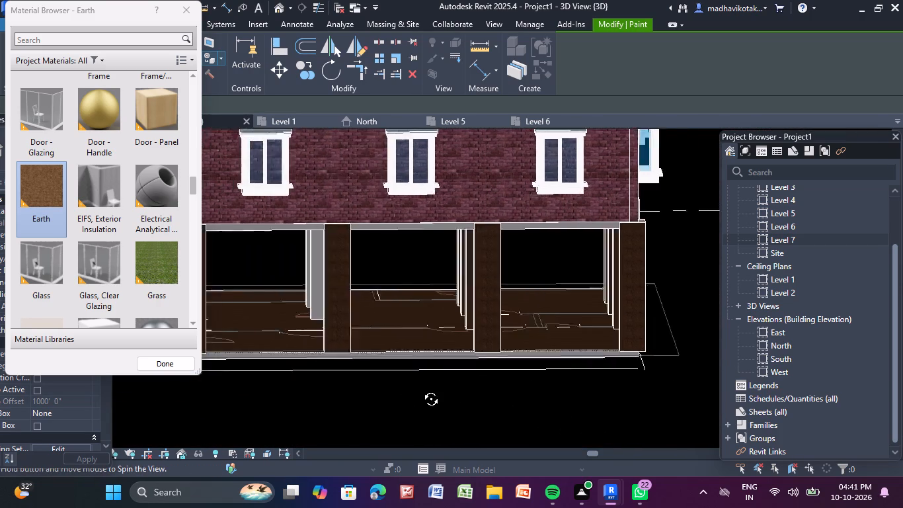
shift+middle_drag(421, 389, 440, 390)
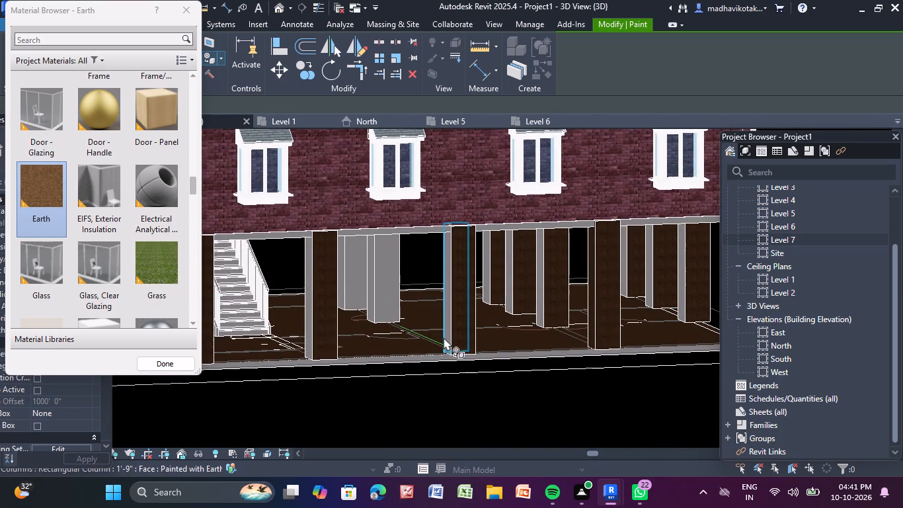
click(444, 337)
click(506, 294)
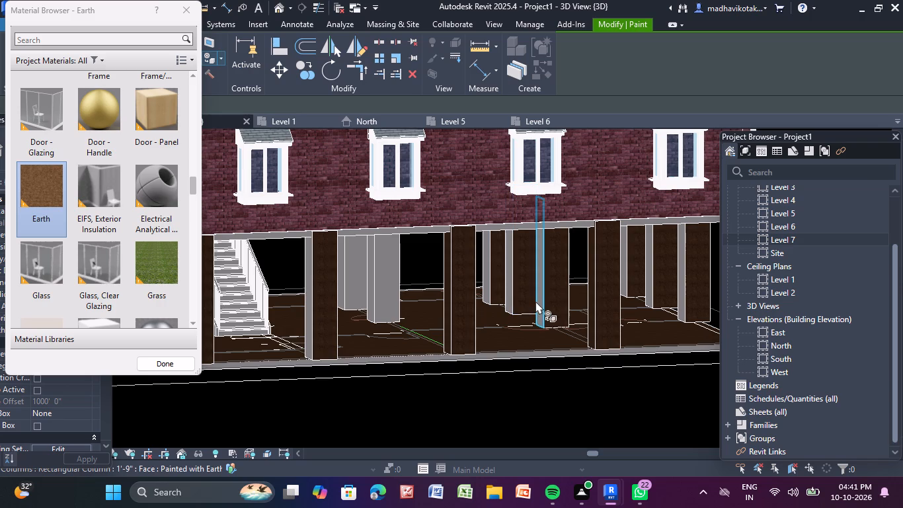
click(539, 302)
click(539, 302)
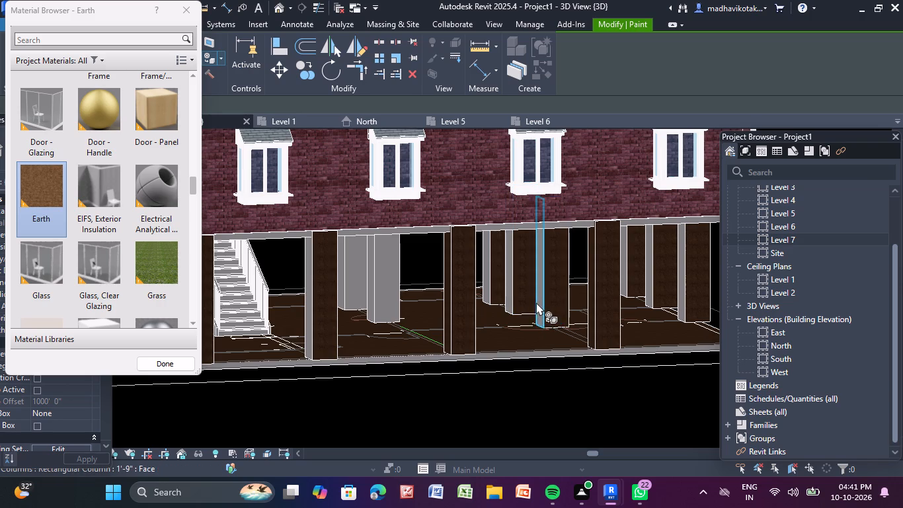
scroll(536, 302, up, 5)
click(540, 304)
click(540, 304)
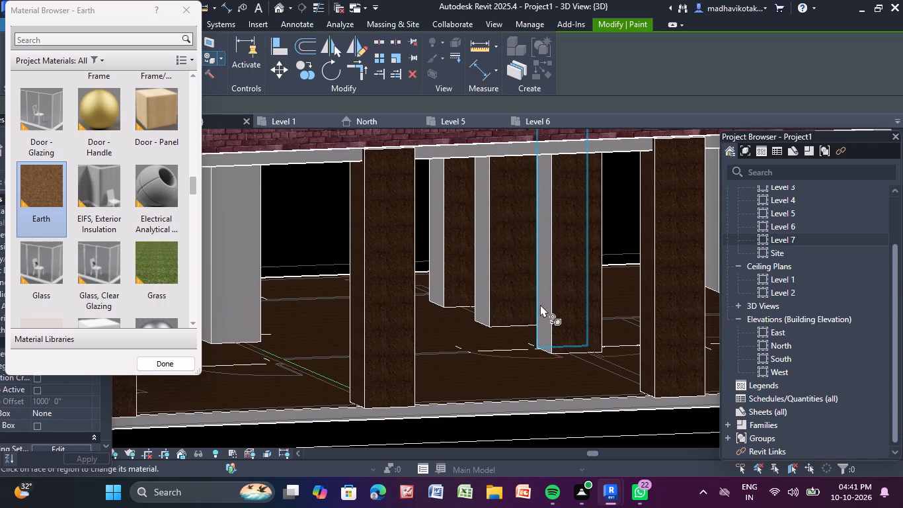
Paint Earth on the unpainted side face of the front-row column, and on the side faces of the interior columns behind the front row.
shift+middle_drag(541, 304, 567, 321)
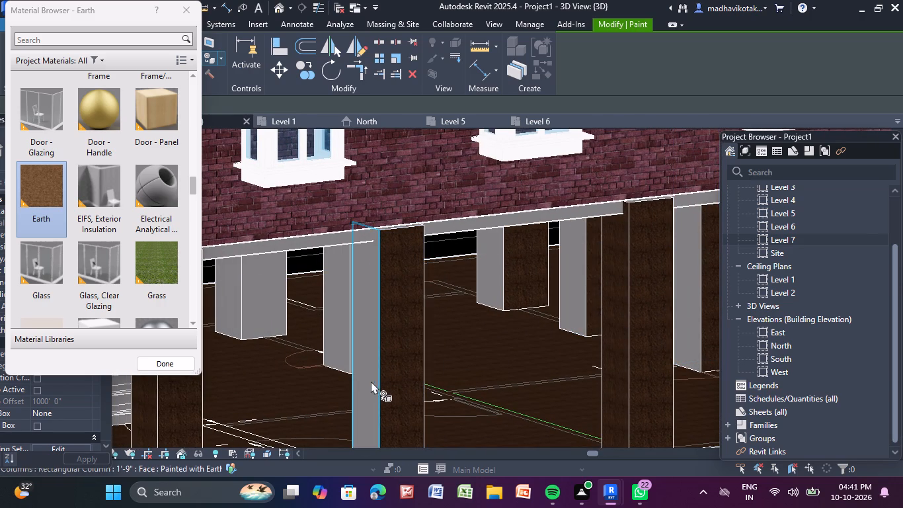
click(367, 382)
click(484, 288)
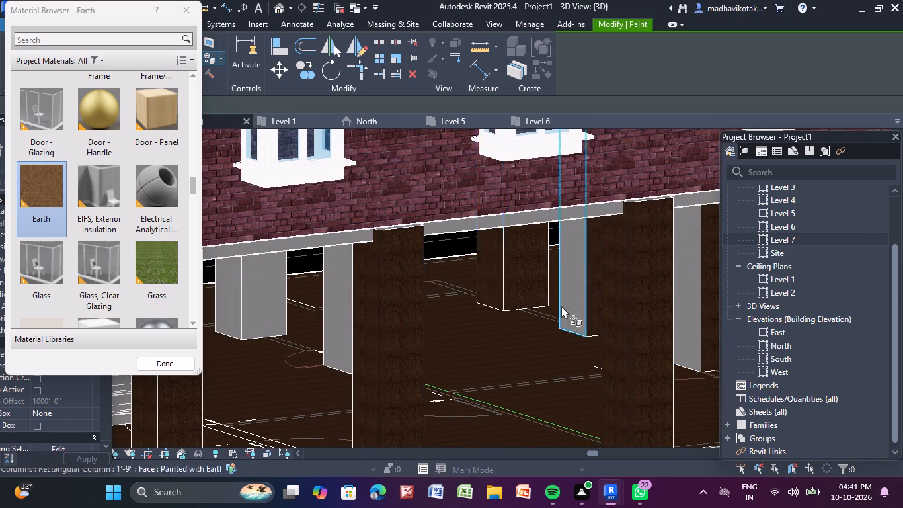
click(564, 307)
click(565, 312)
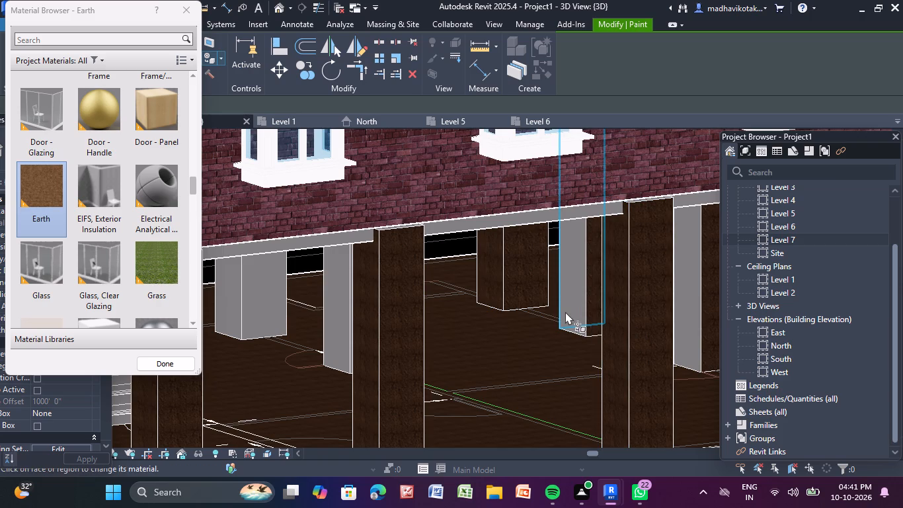
click(565, 312)
shift+middle_drag(567, 314, 589, 335)
scroll(589, 335, down, 4)
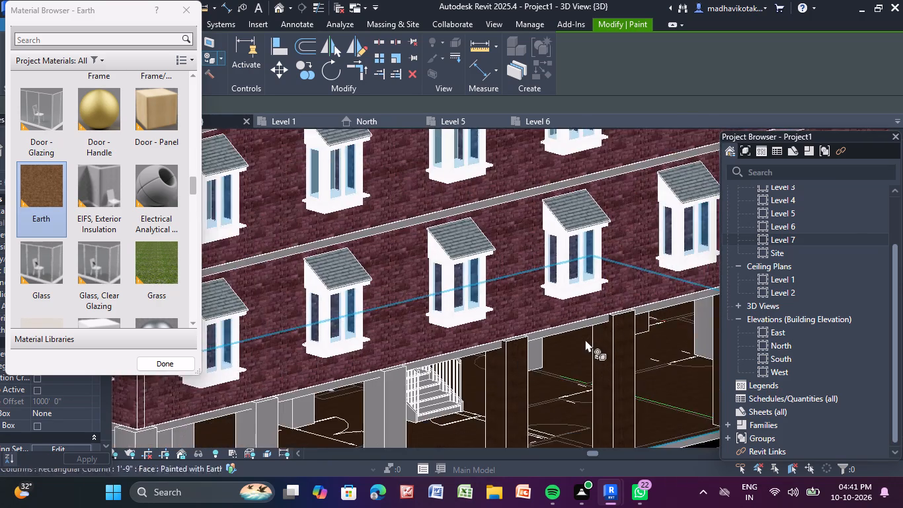
middle_drag(564, 317, 438, 223)
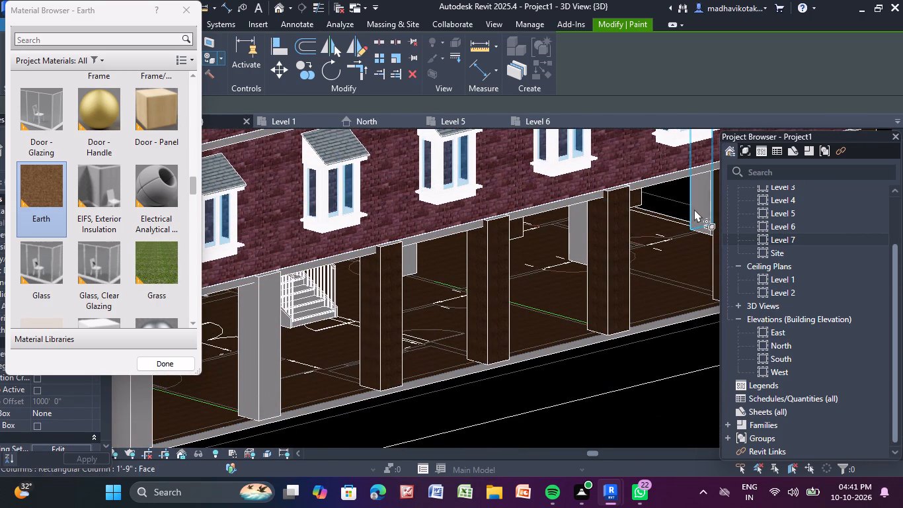
click(695, 209)
click(703, 207)
Paint the inner side face and front face of the front row's far corner column with Earth.
scroll(703, 207, down, 5)
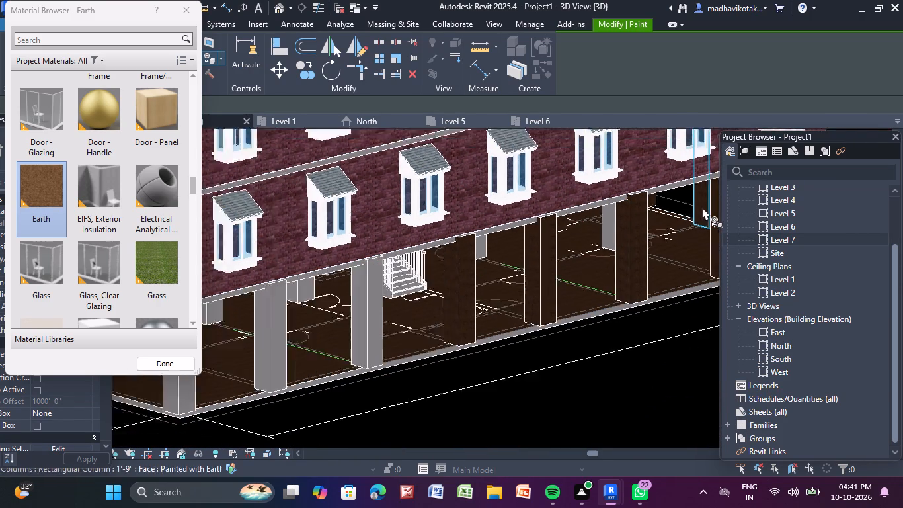
middle_drag(701, 208, 563, 228)
click(631, 235)
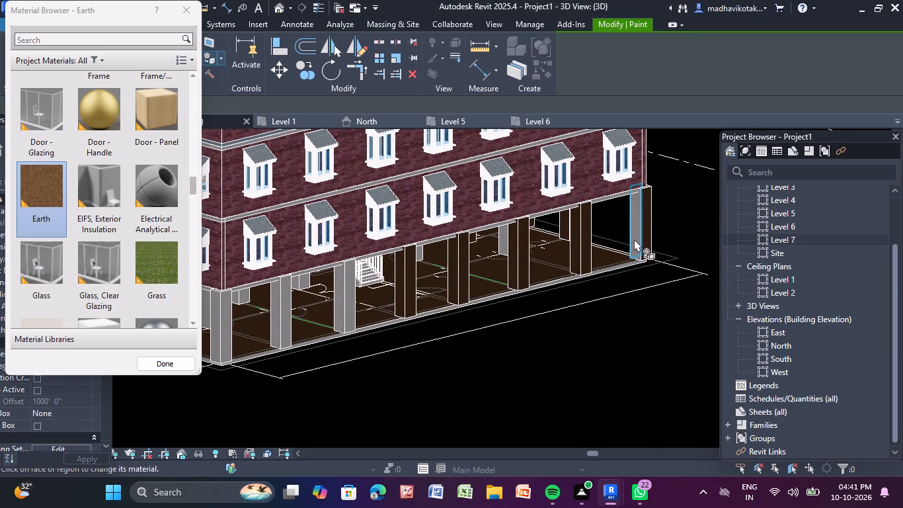
click(635, 239)
shift+middle_drag(637, 244, 654, 247)
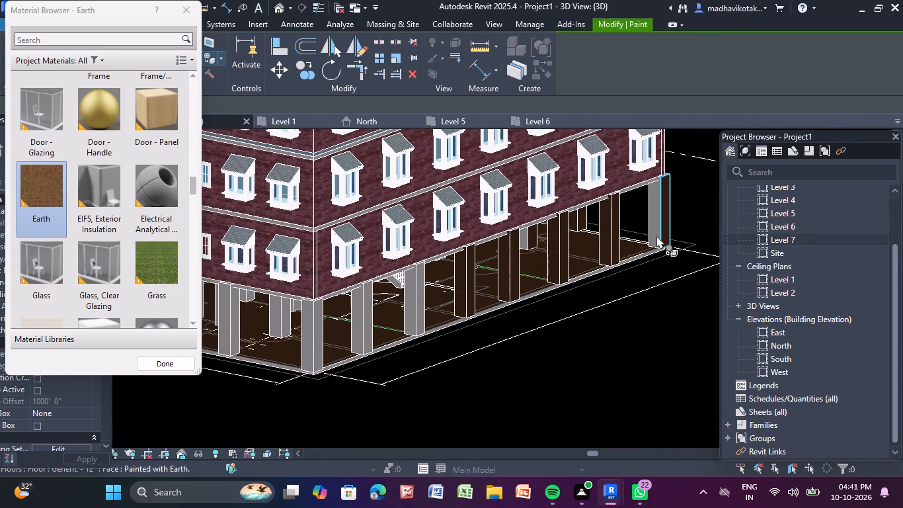
click(655, 235)
click(655, 235)
shift+middle_drag(655, 235, 670, 237)
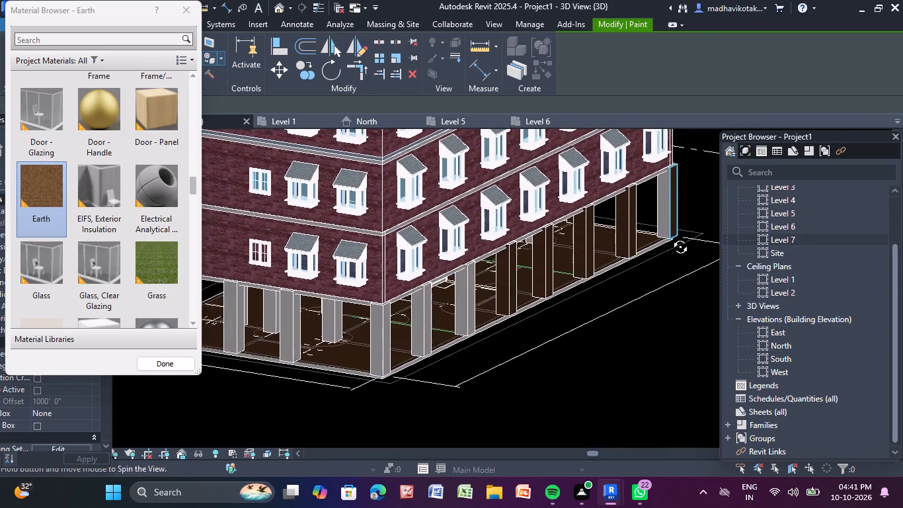
shift+middle_drag(670, 237, 683, 238)
click(670, 212)
click(664, 210)
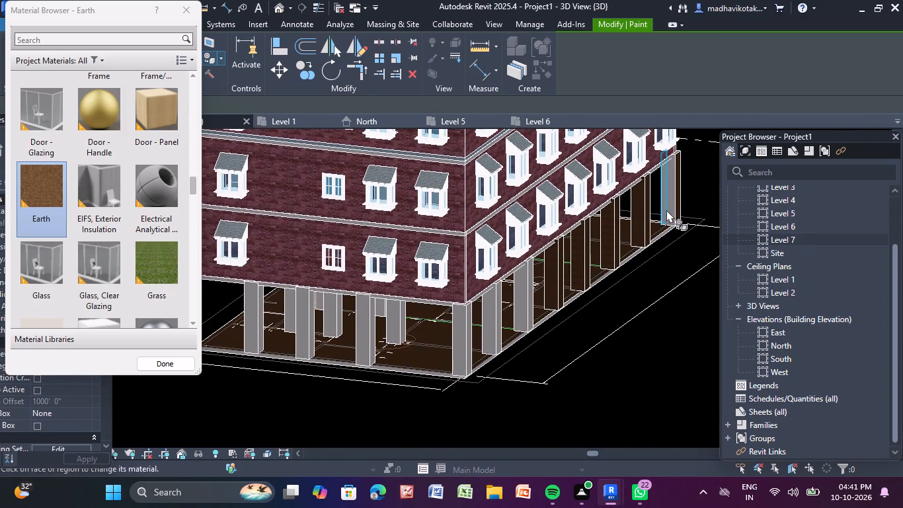
click(669, 212)
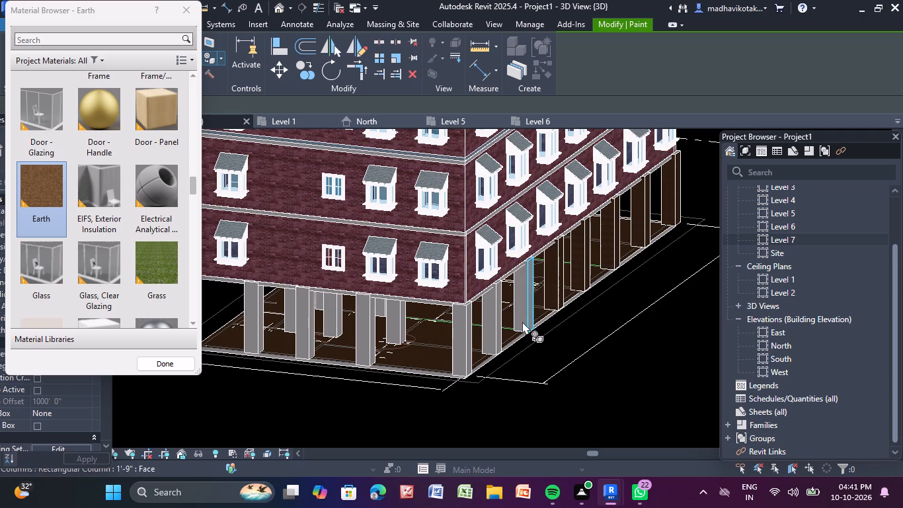
Paint the front face of the front-row column two along from the near building corner with Earth.
click(522, 321)
click(519, 321)
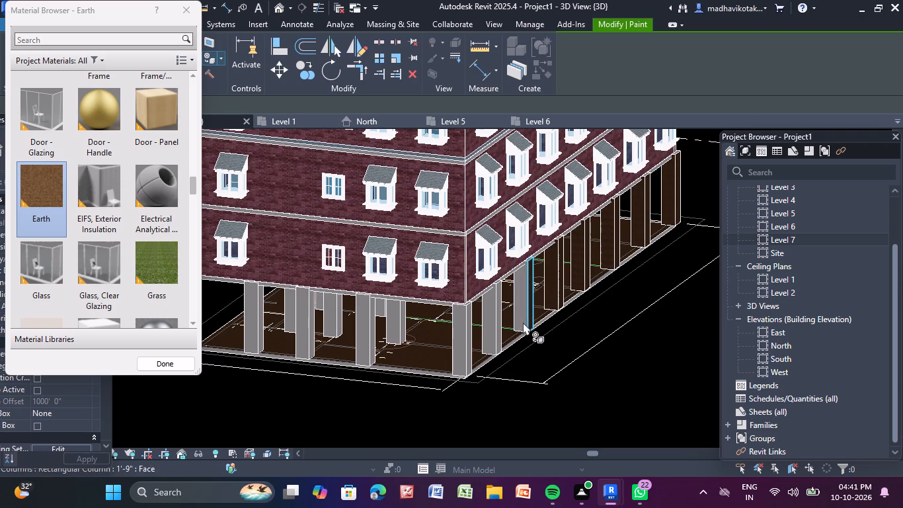
Paint the outward faces of the four columns along the building's short side, including the corner column, with Earth.
shift+middle_drag(523, 322, 566, 305)
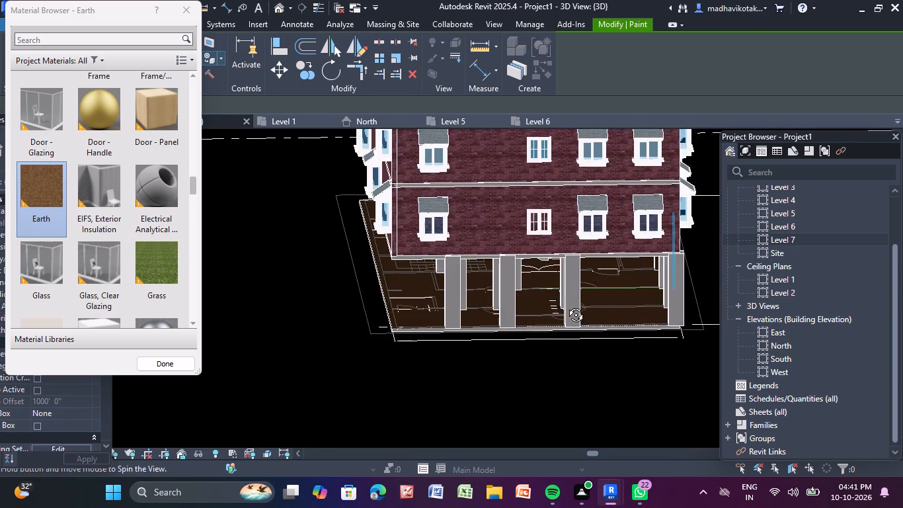
shift+middle_drag(566, 305, 563, 304)
click(557, 307)
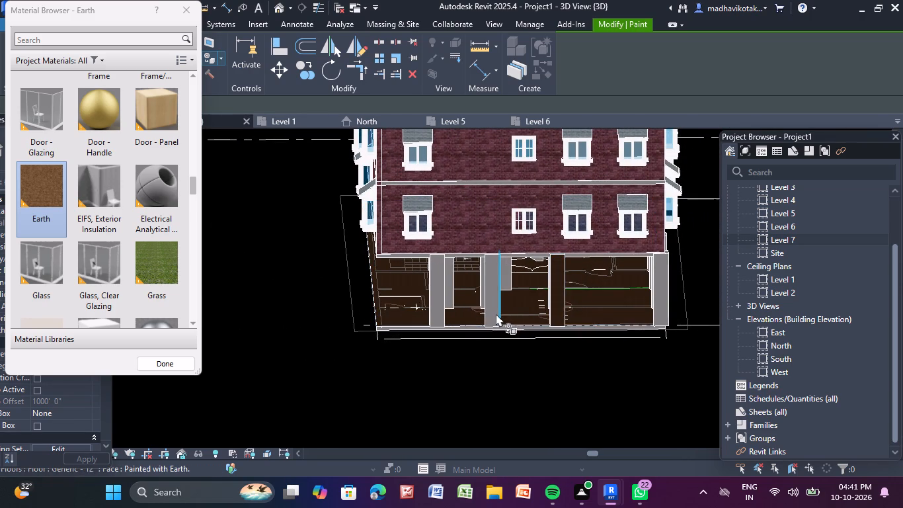
click(496, 313)
click(489, 303)
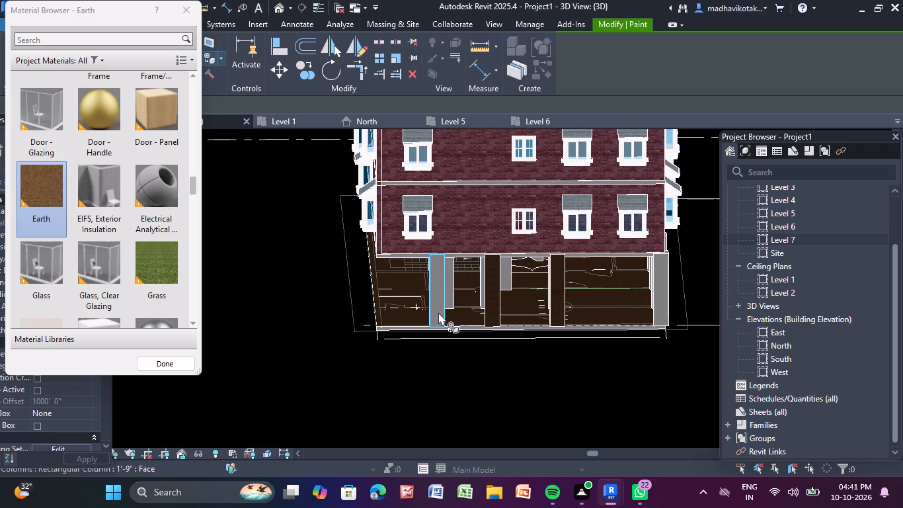
click(438, 312)
click(659, 306)
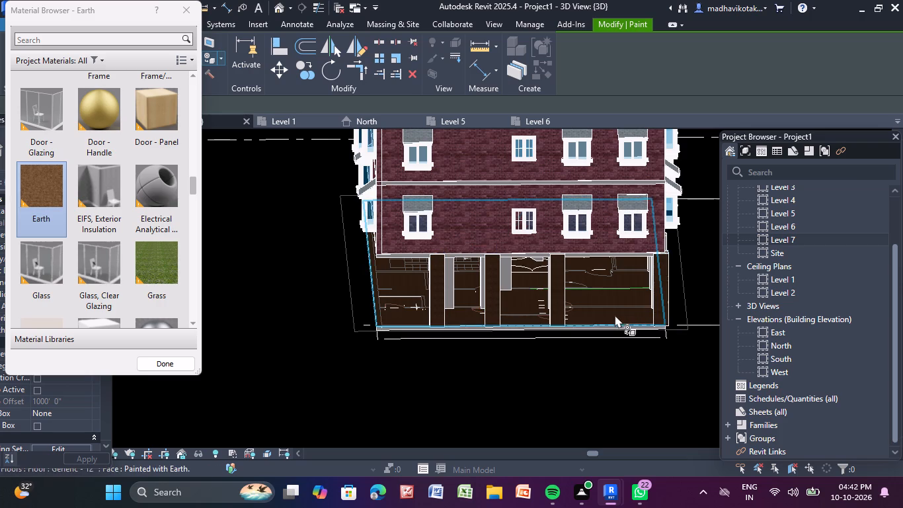
Paint Earth on the near corner column's front face, both visible faces of the next front-row column, and the side face of the third.
shift+middle_drag(606, 316, 549, 322)
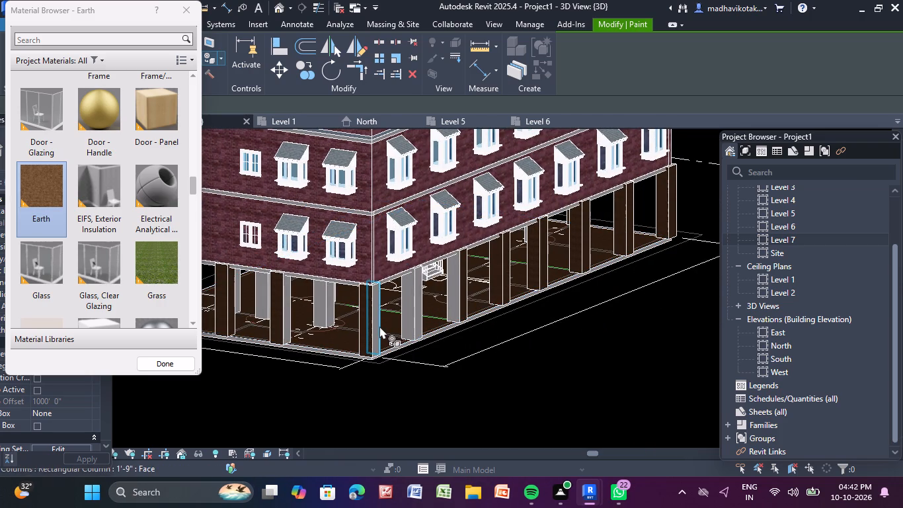
click(378, 326)
scroll(375, 324, up, 5)
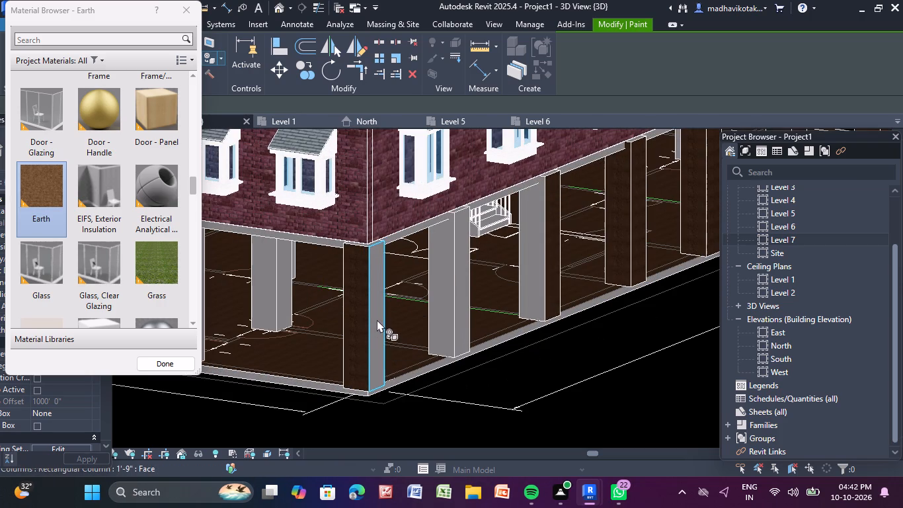
click(377, 319)
click(463, 300)
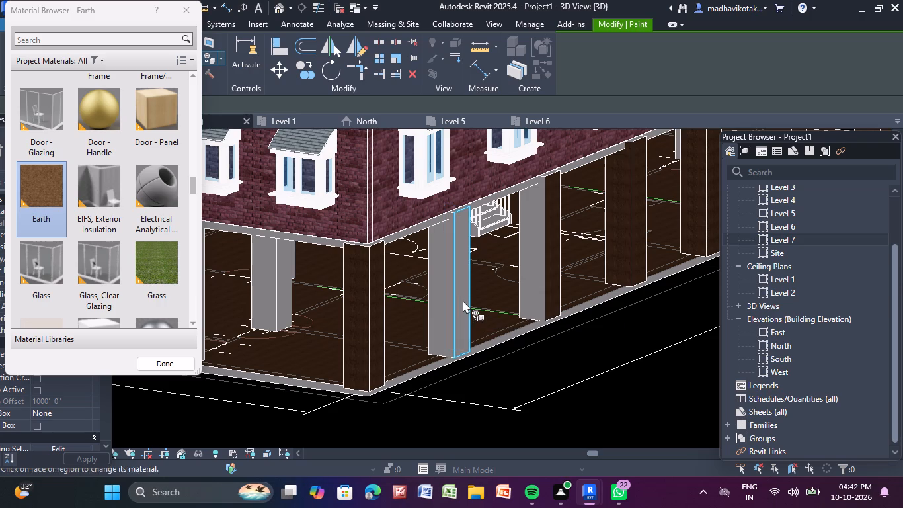
click(448, 306)
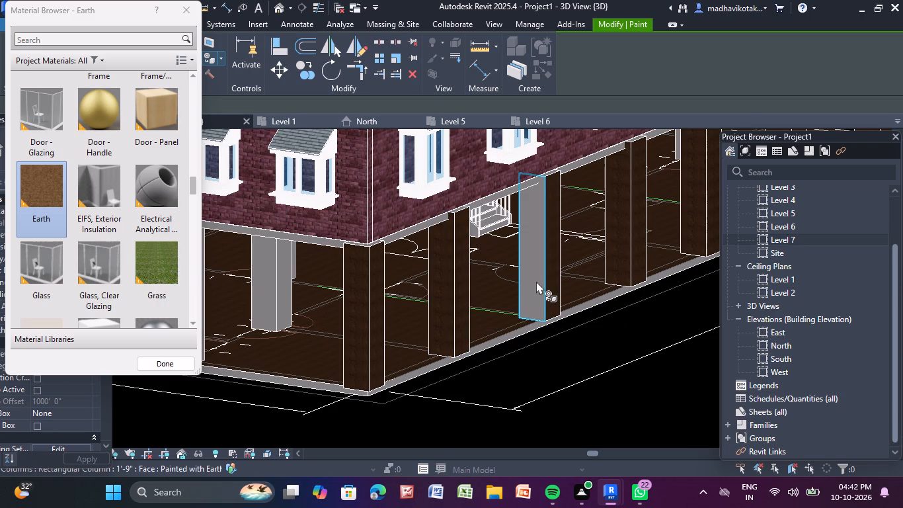
click(536, 281)
Paint Earth on the interior columns behind the short side, and on the corner-facing side of the short-side column nearest the corner.
click(268, 283)
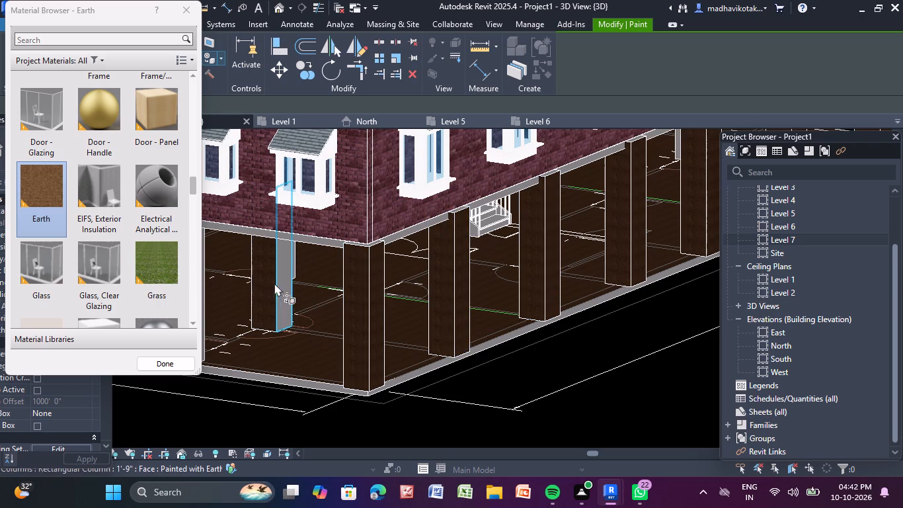
click(283, 280)
scroll(331, 290, down, 3)
middle_drag(331, 290, 428, 261)
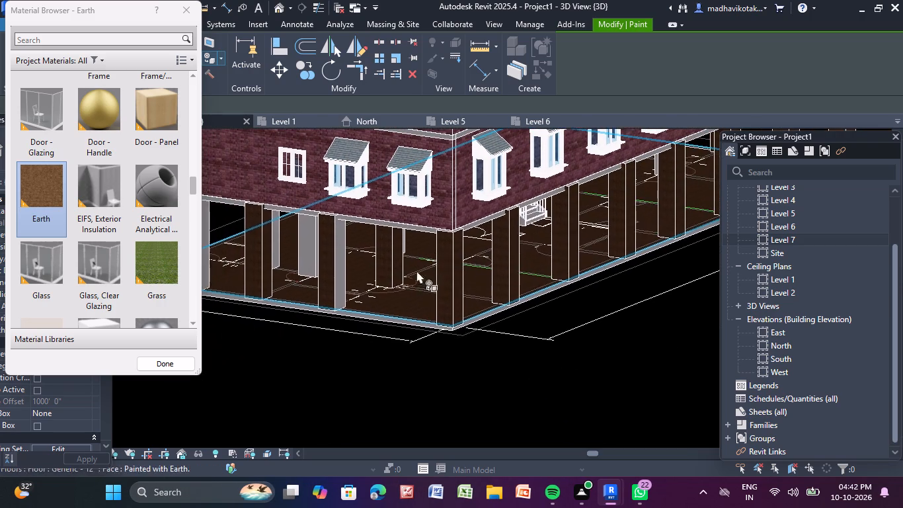
click(308, 246)
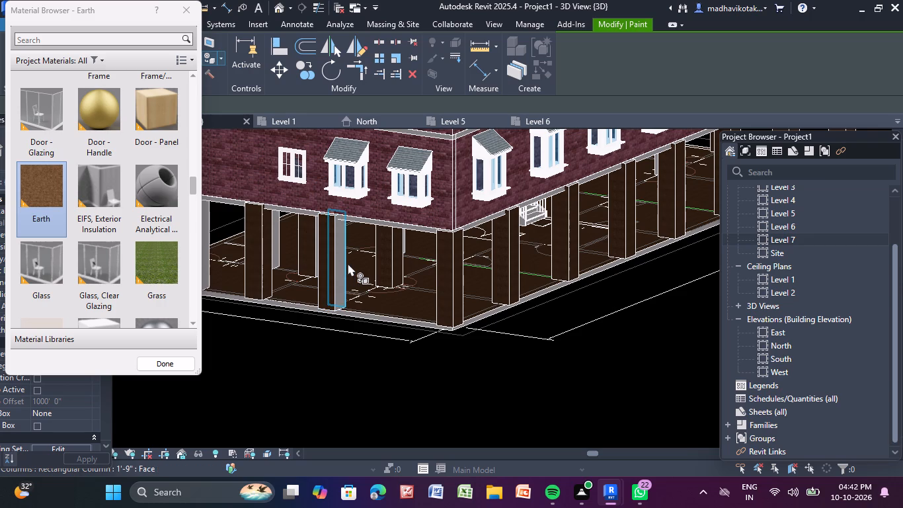
click(342, 264)
shift+middle_drag(342, 269, 333, 270)
click(286, 269)
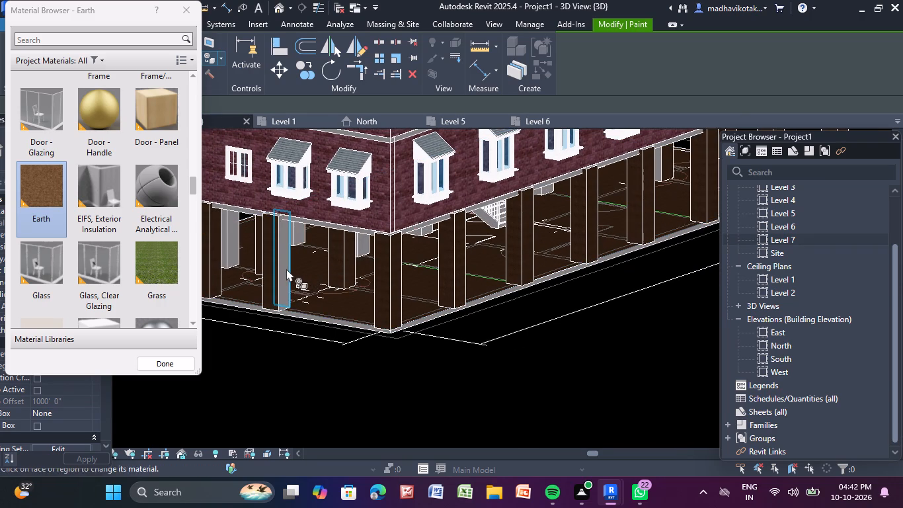
click(284, 269)
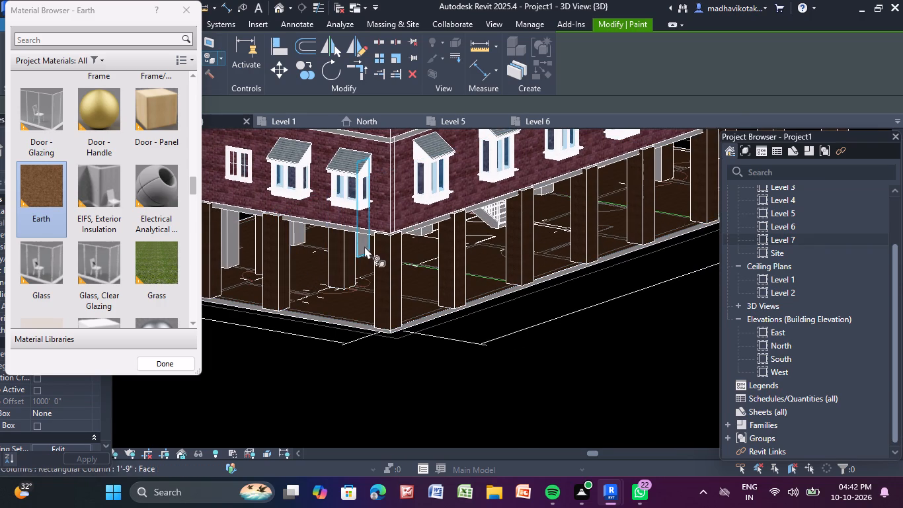
click(234, 237)
click(231, 239)
From the opposite end of the short side, paint the inner side face of its far corner column with Earth.
scroll(234, 240, down, 3)
middle_drag(236, 240, 451, 258)
scroll(446, 262, down, 3)
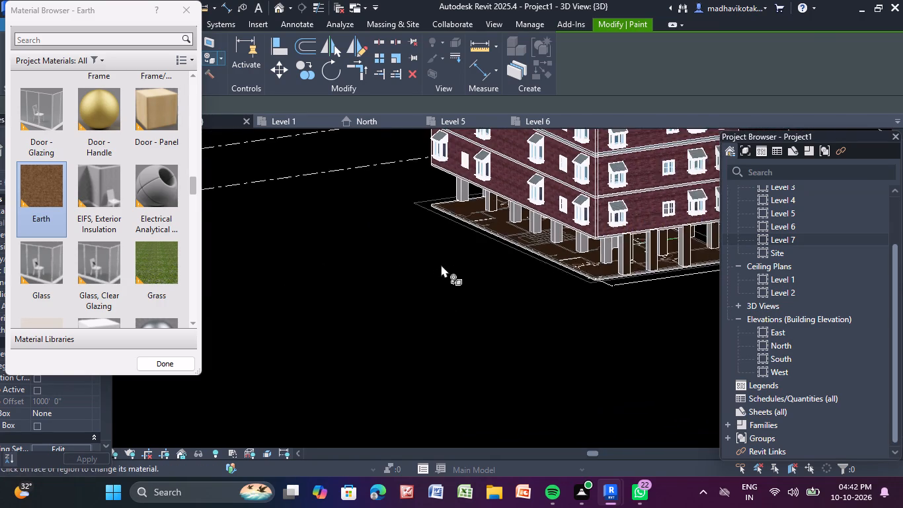
middle_drag(440, 265, 332, 320)
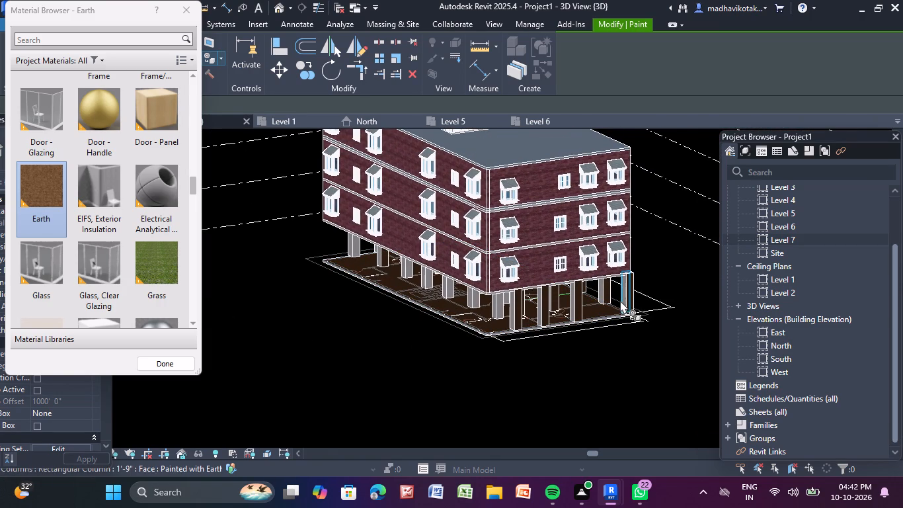
click(620, 300)
shift+middle_drag(619, 301, 634, 294)
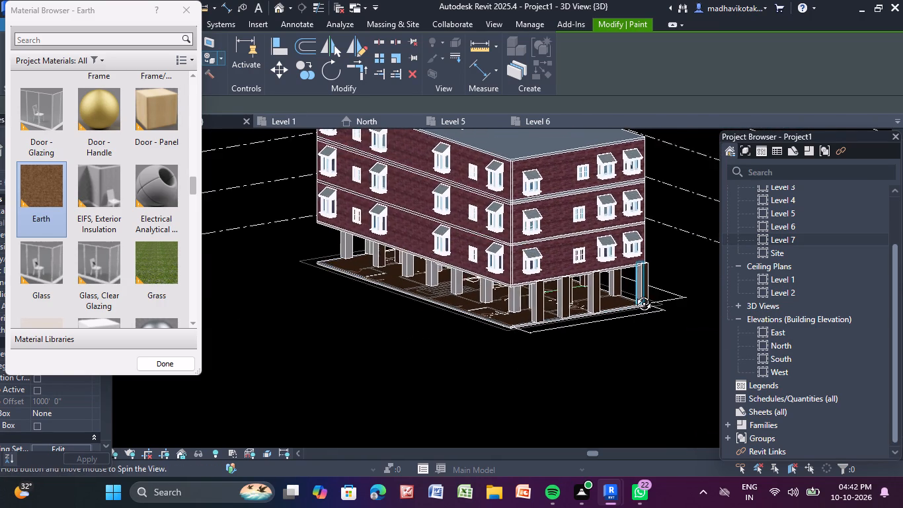
shift+middle_drag(634, 294, 658, 273)
click(661, 263)
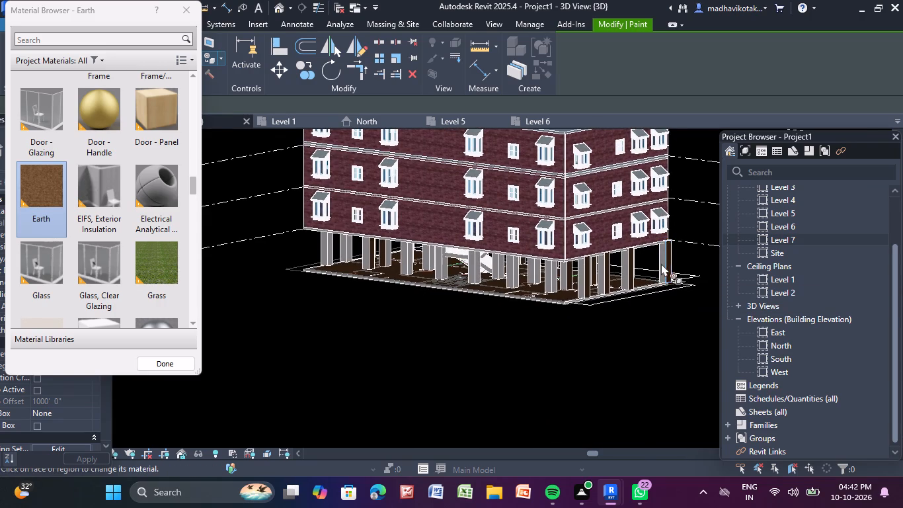
click(661, 263)
scroll(661, 263, up, 10)
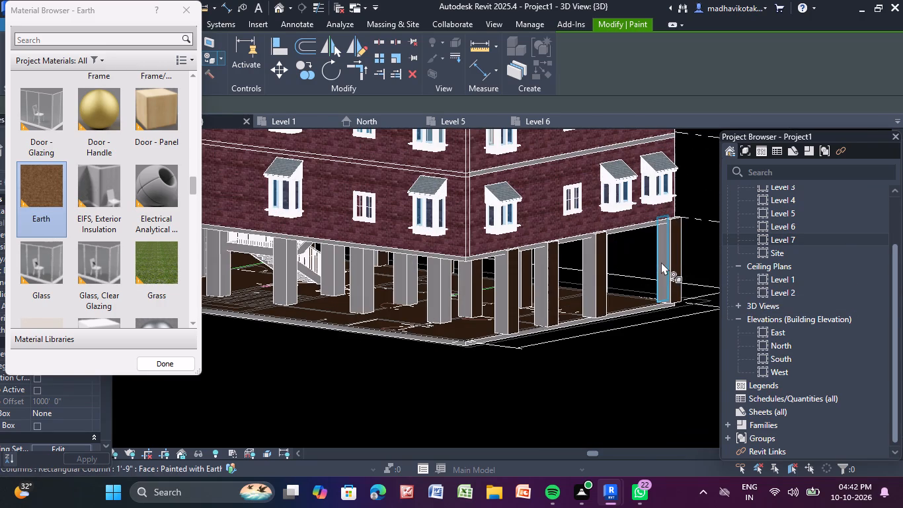
click(665, 254)
click(662, 252)
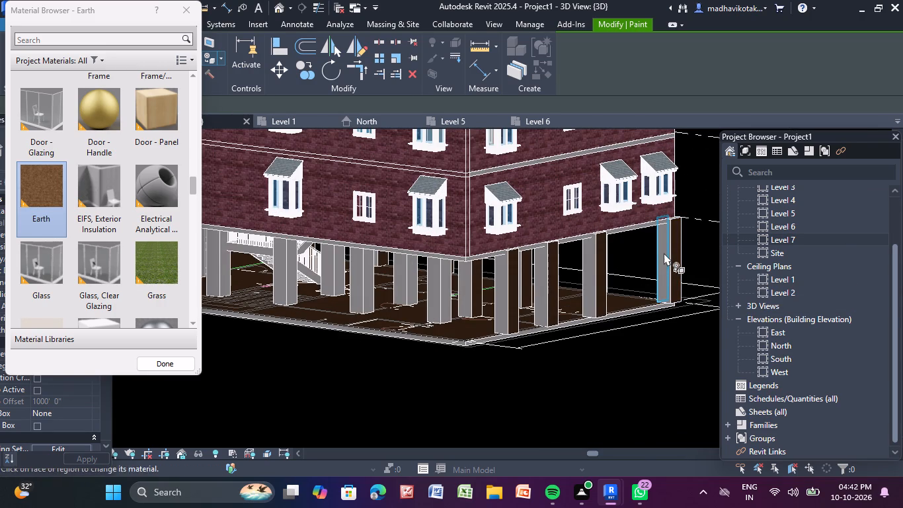
click(664, 257)
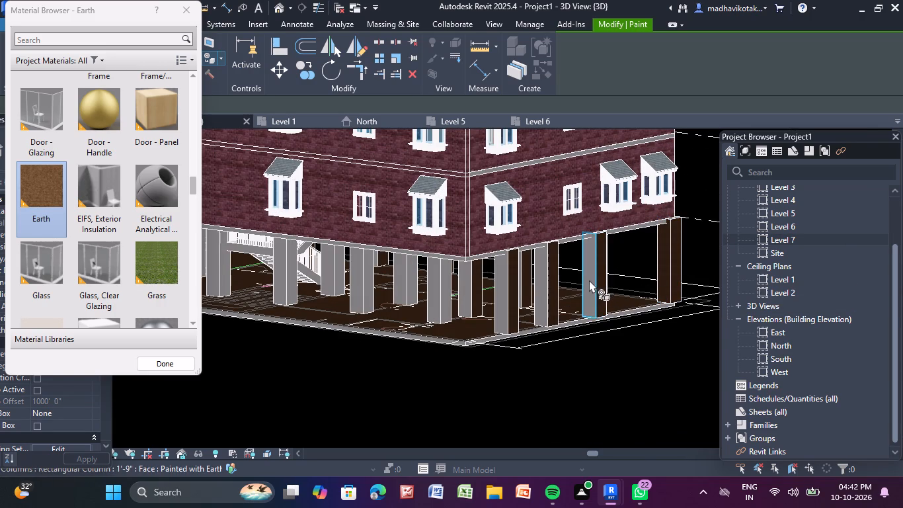
Paint the long-side-facing faces of the three short-side columns nearest the corner, including the corner column, with Earth.
click(589, 280)
click(538, 296)
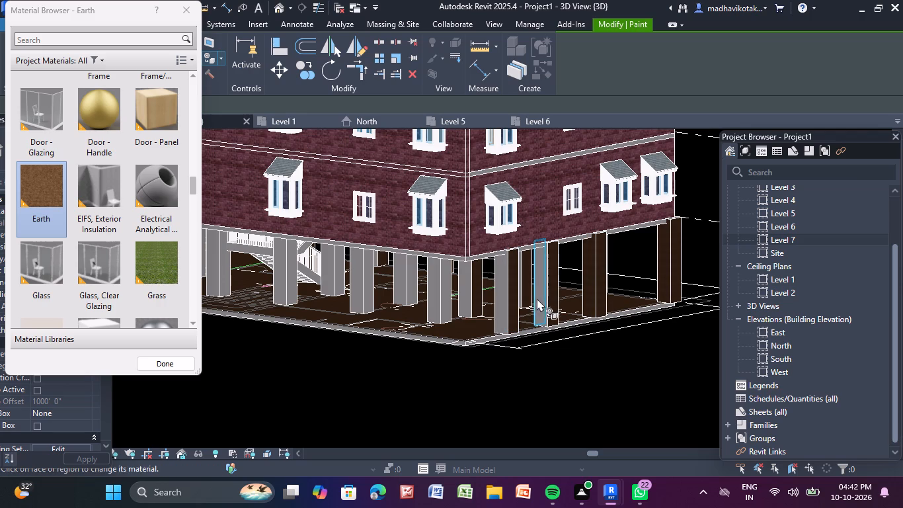
click(538, 299)
click(543, 302)
click(543, 302)
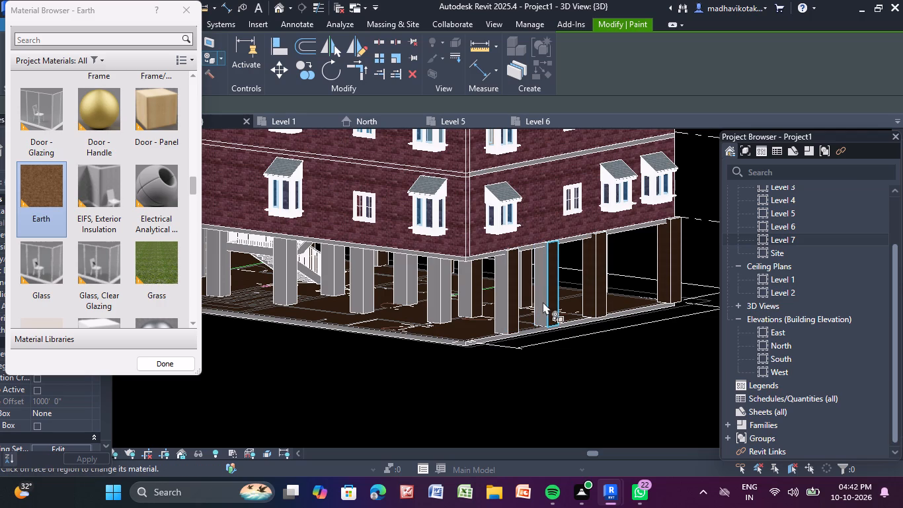
click(541, 302)
click(500, 314)
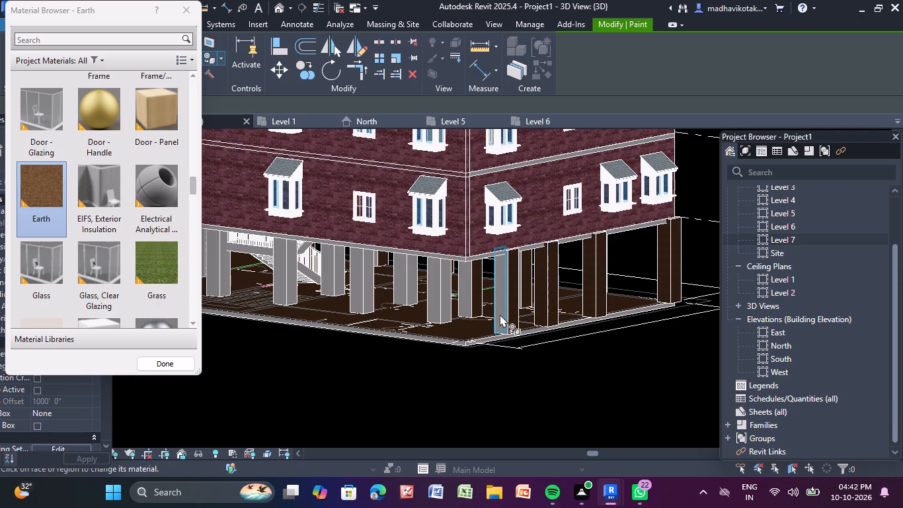
click(500, 314)
click(500, 316)
click(500, 316)
shift+middle_drag(500, 316, 539, 334)
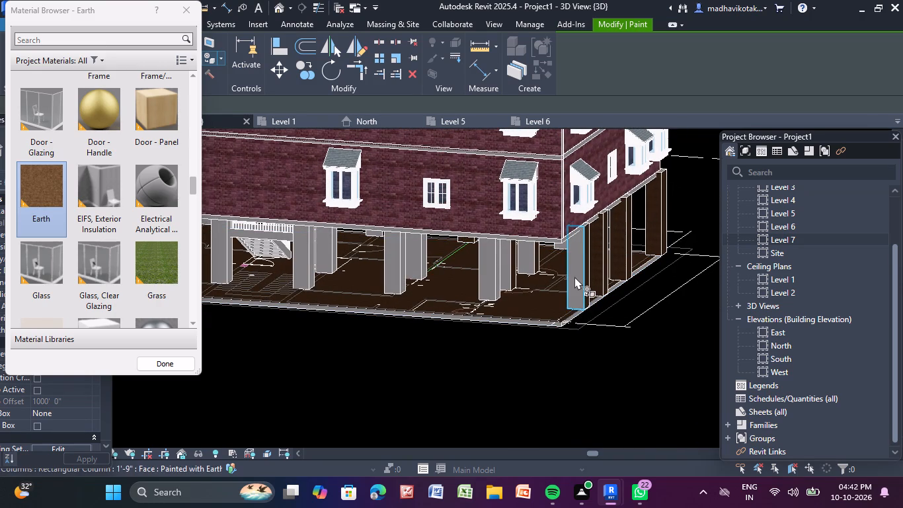
click(574, 276)
Paint Earth on the second to fifth long-side columns' front faces, the two interior columns behind them, and the fifth column's side face.
click(489, 282)
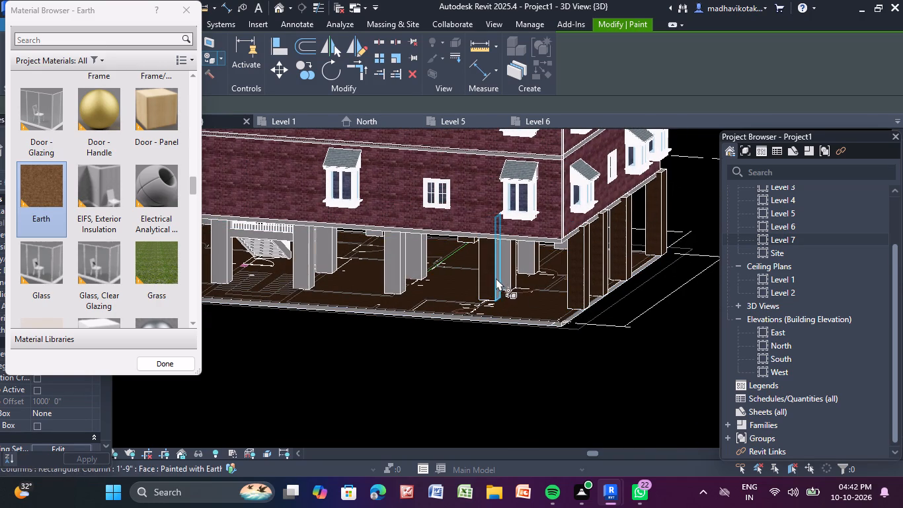
click(393, 271)
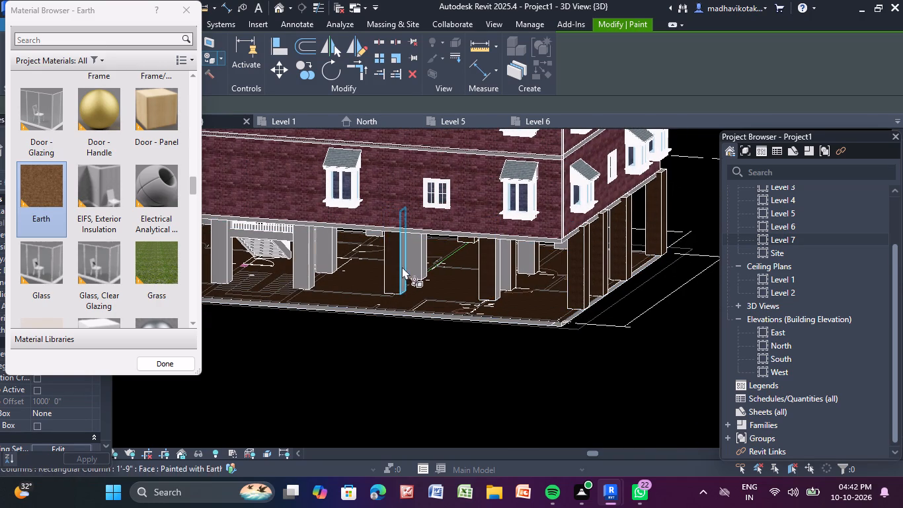
click(414, 260)
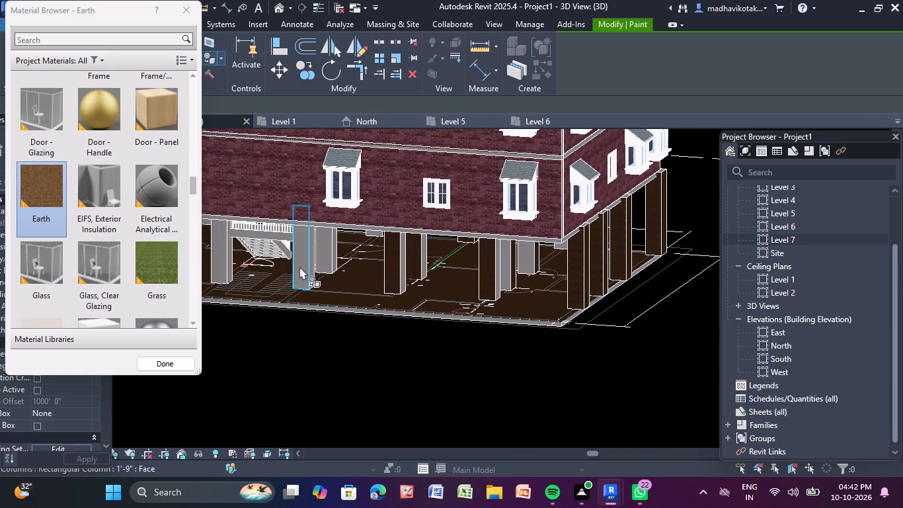
click(301, 267)
click(322, 252)
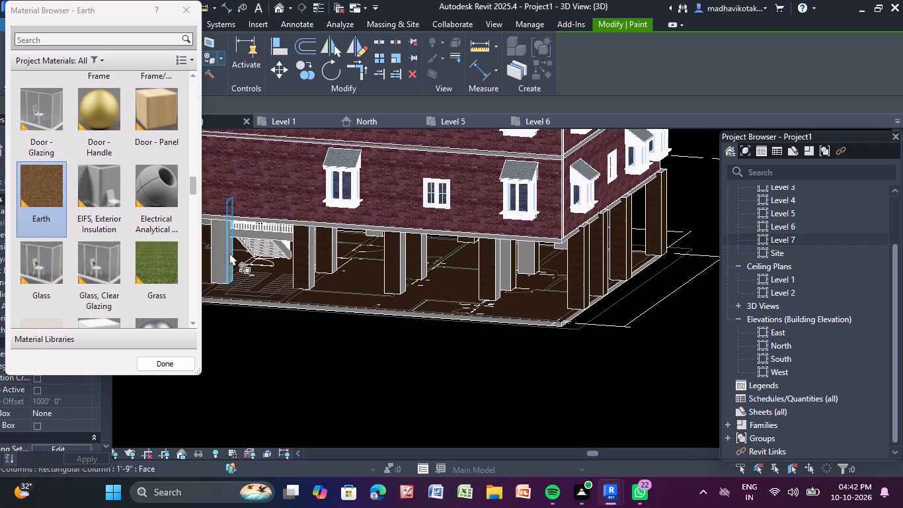
click(219, 253)
click(229, 255)
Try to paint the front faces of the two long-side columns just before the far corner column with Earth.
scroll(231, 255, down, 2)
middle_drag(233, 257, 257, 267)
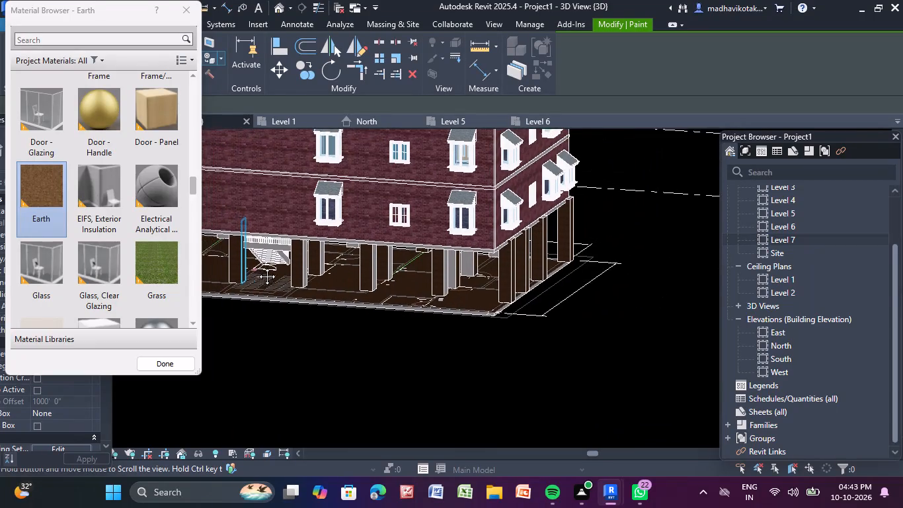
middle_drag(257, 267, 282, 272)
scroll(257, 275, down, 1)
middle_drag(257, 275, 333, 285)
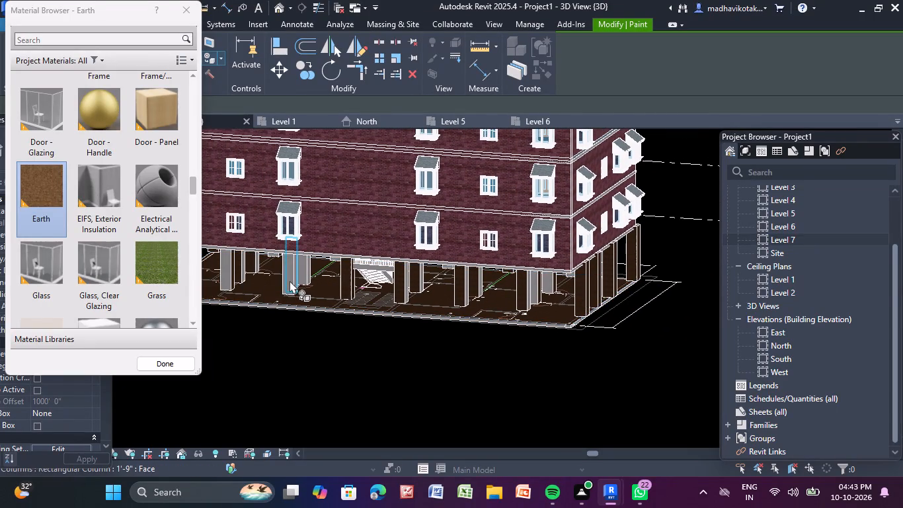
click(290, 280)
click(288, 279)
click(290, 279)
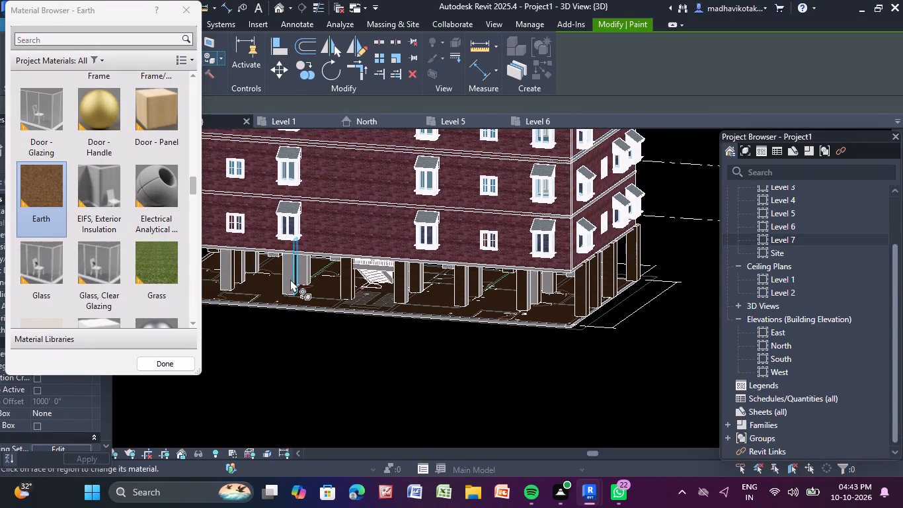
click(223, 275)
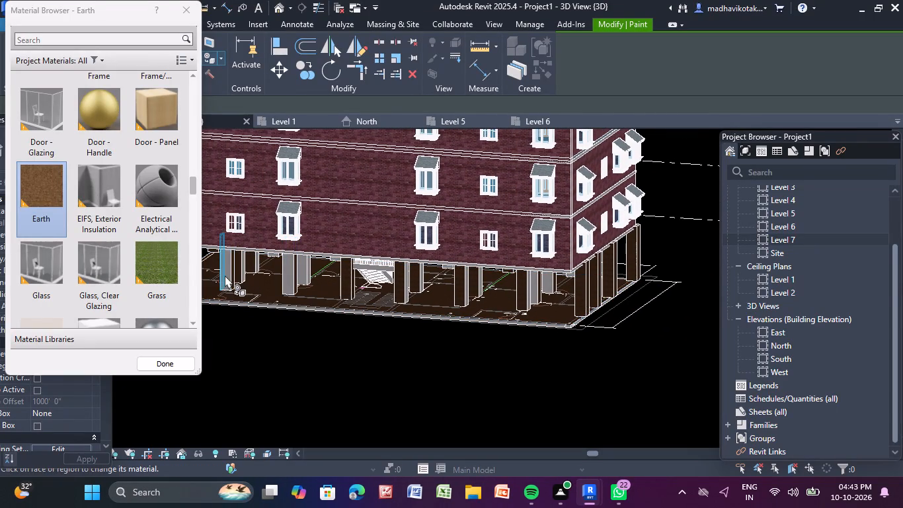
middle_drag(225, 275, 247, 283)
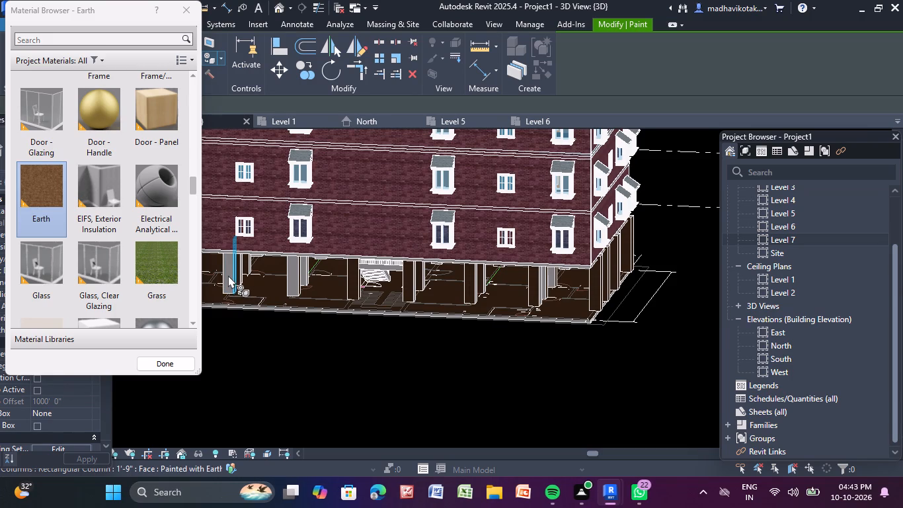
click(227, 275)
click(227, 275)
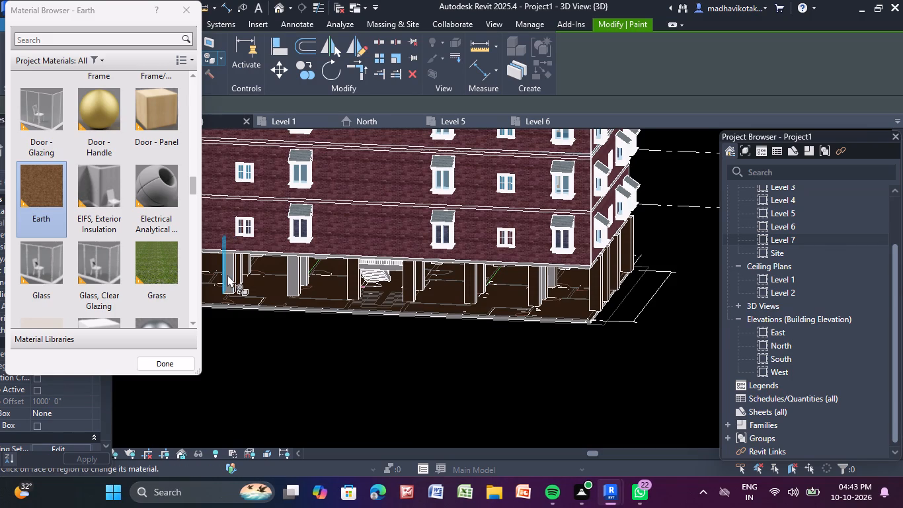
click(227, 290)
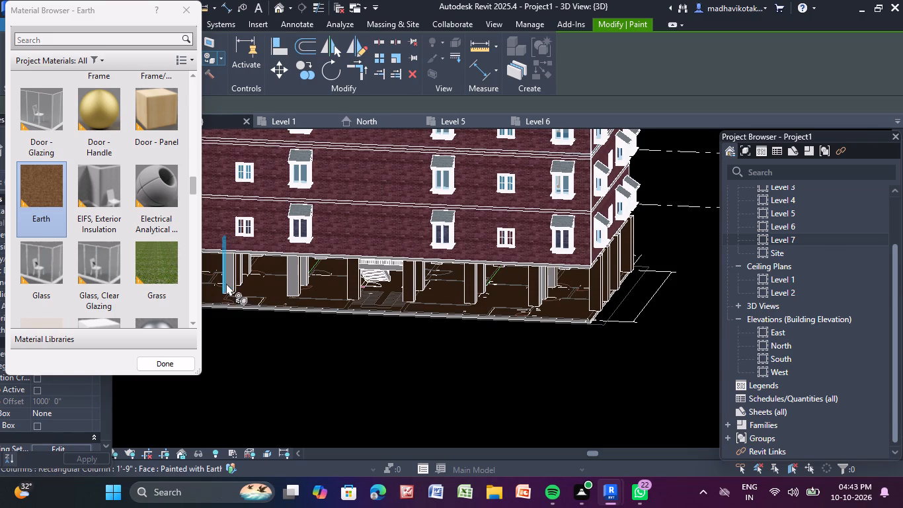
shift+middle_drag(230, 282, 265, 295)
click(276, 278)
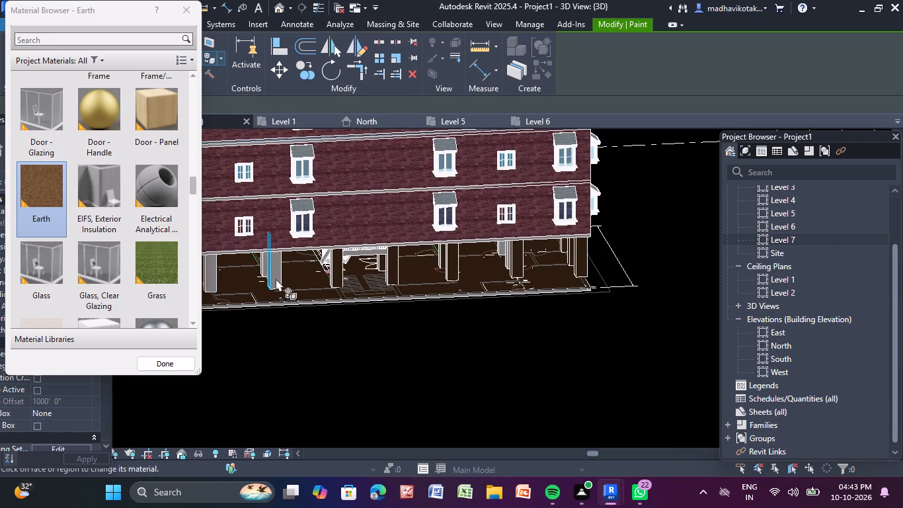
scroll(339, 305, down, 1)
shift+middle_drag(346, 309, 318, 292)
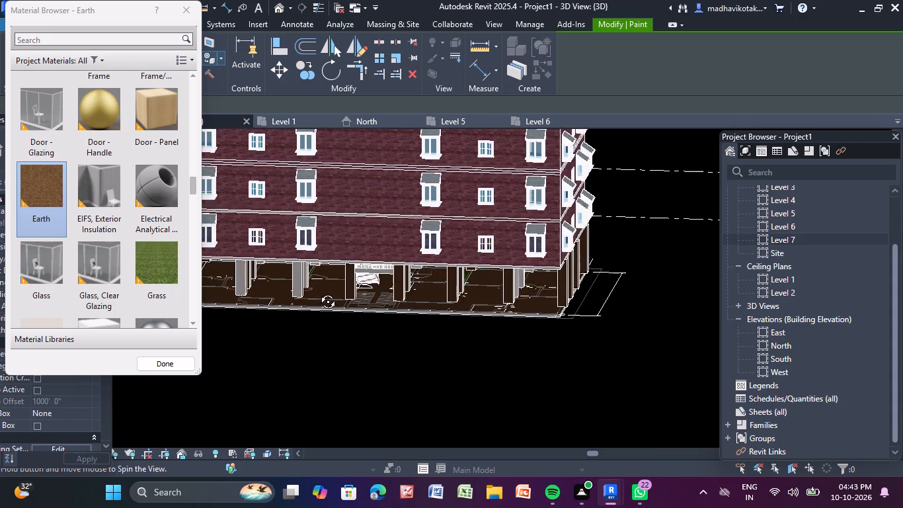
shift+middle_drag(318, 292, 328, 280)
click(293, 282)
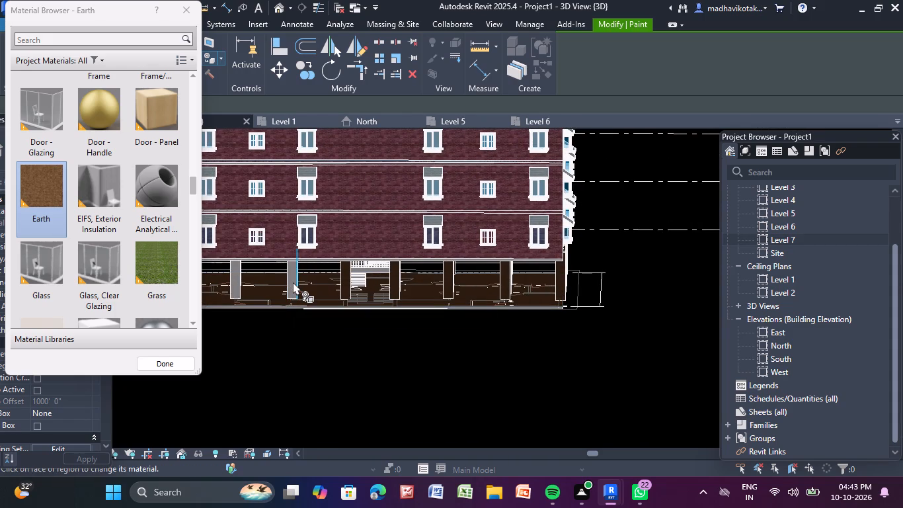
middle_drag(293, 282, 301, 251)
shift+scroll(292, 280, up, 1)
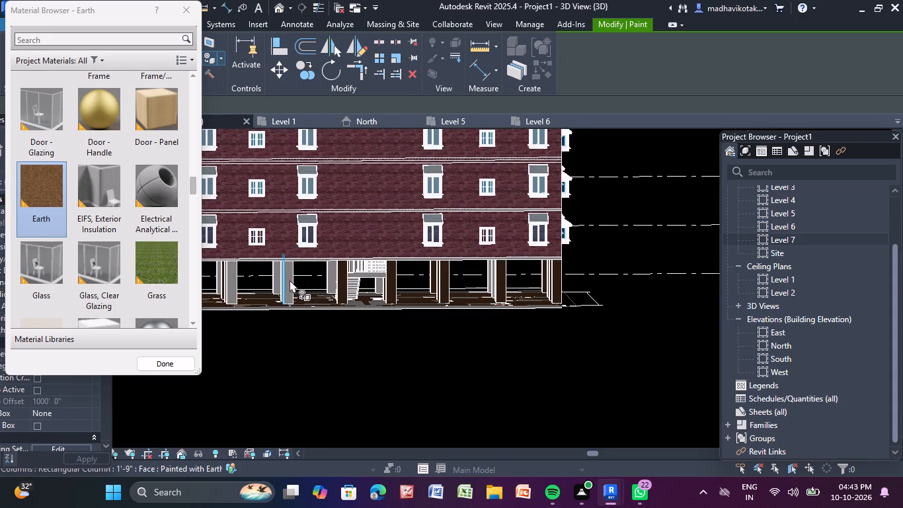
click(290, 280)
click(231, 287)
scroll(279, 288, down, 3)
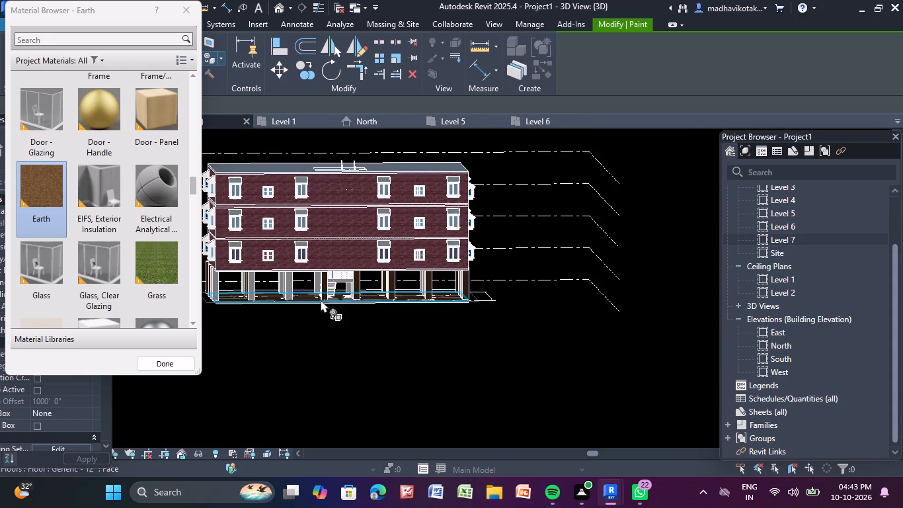
From a straight-on view of the long side, paint the front face of the third column from the far corner with Earth.
scroll(331, 306, down, 2)
middle_drag(383, 327, 494, 353)
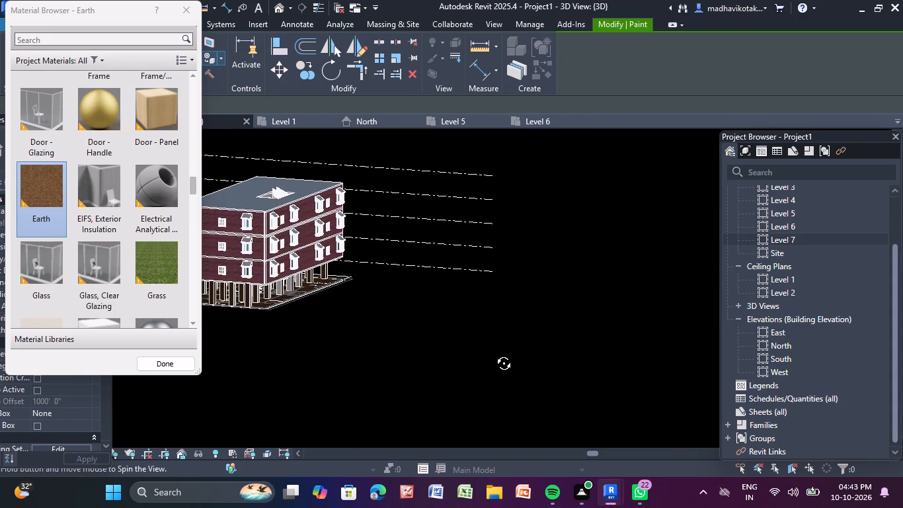
middle_drag(494, 353, 373, 262)
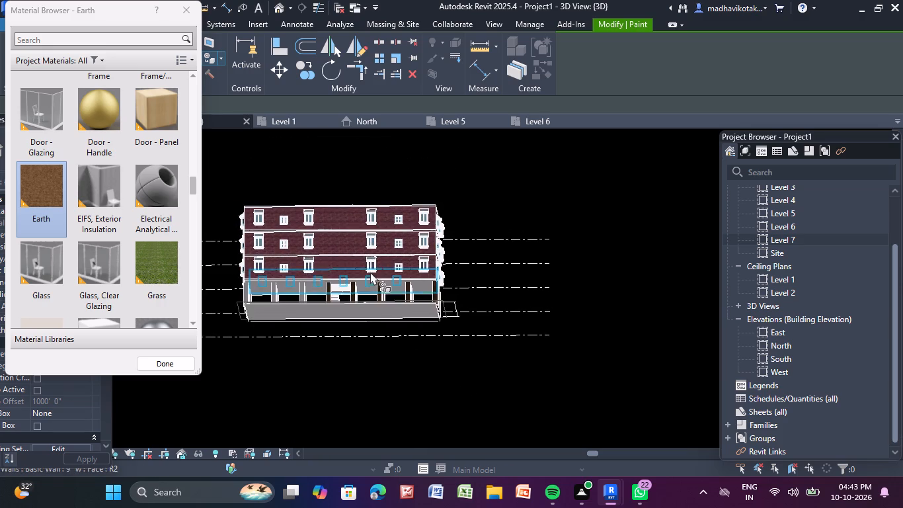
shift+middle_drag(371, 272, 374, 349)
scroll(368, 303, up, 2)
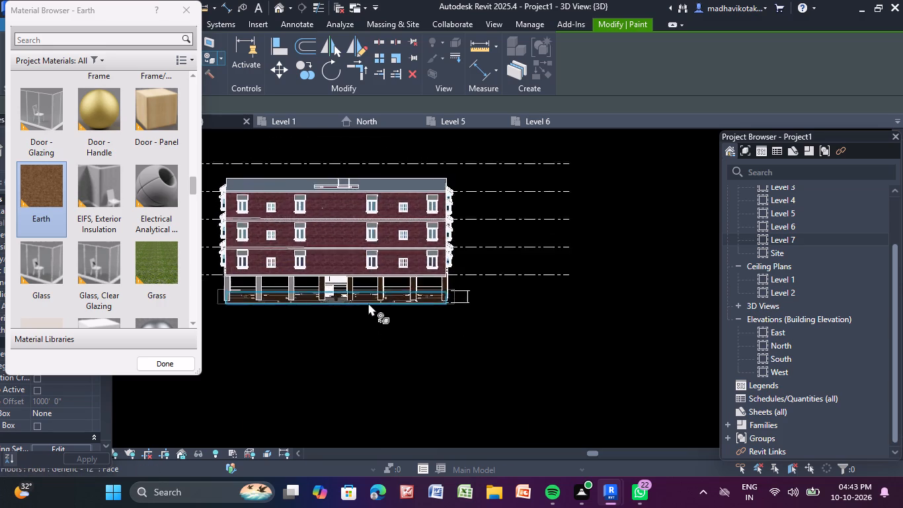
scroll(368, 303, up, 6)
middle_drag(368, 303, 502, 360)
scroll(492, 366, down, 1)
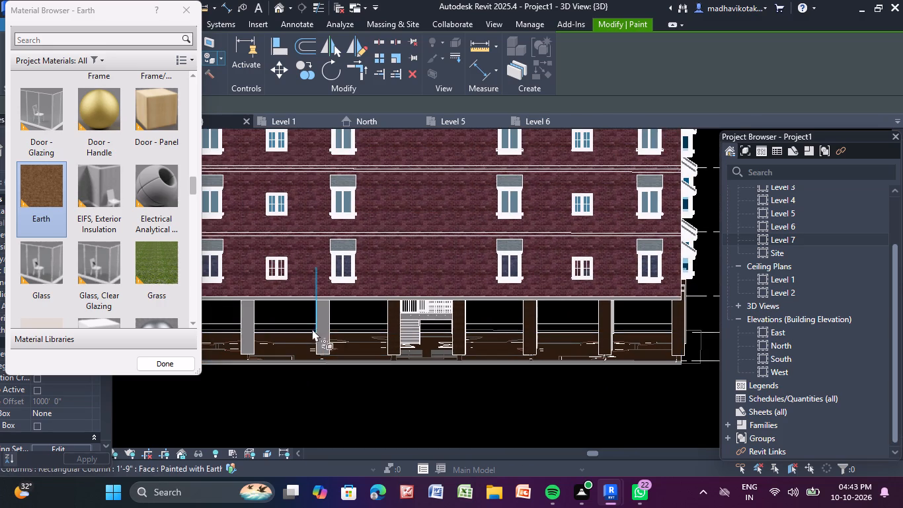
click(322, 317)
click(327, 317)
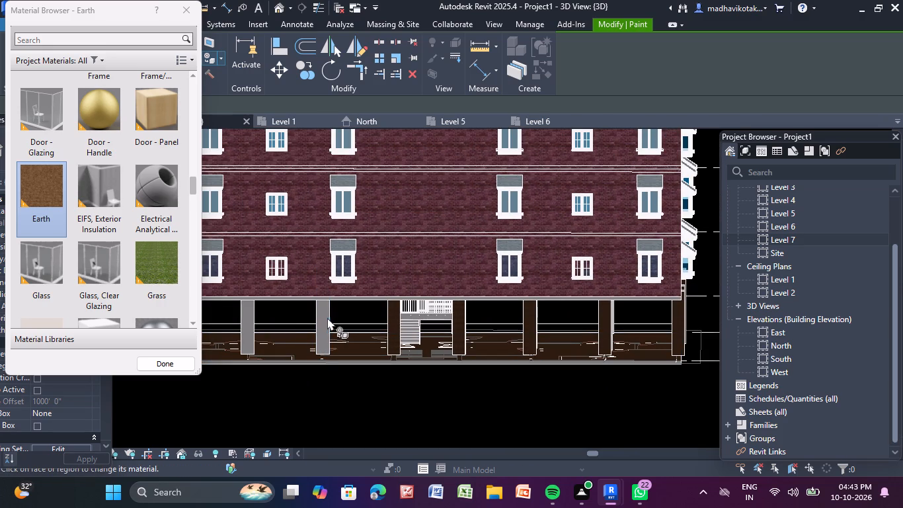
click(325, 321)
click(324, 345)
scroll(324, 345, up, 5)
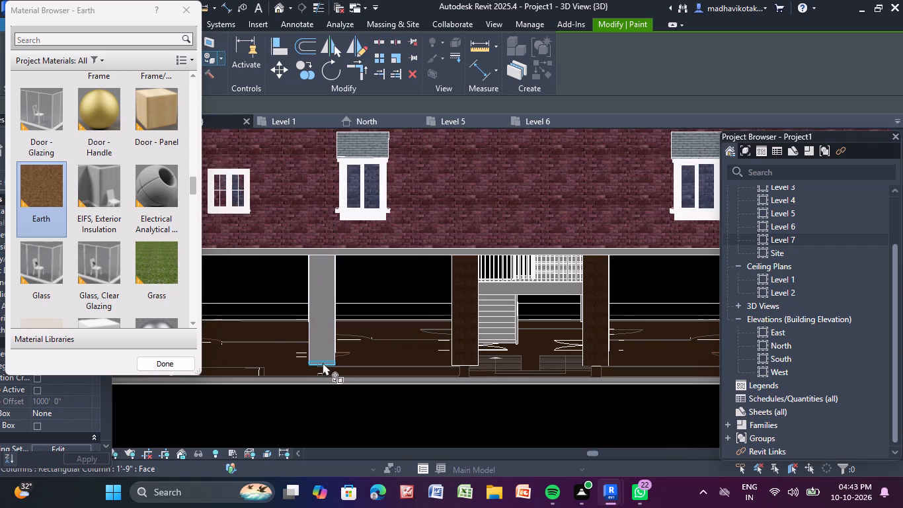
click(323, 362)
click(323, 362)
click(324, 355)
Paint the front faces of the last two columns along the long side, including the far corner column, with Earth.
scroll(319, 343, down, 1)
middle_drag(321, 341, 326, 337)
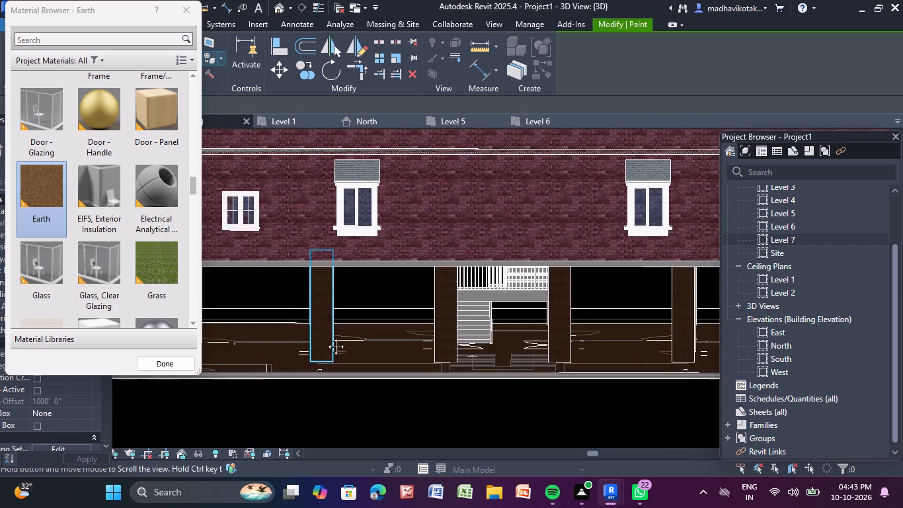
middle_drag(326, 337, 476, 302)
click(344, 317)
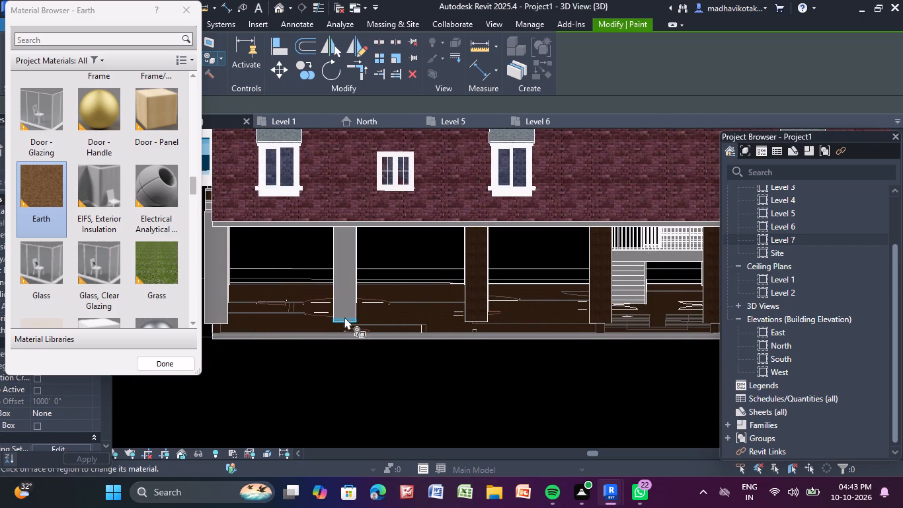
click(347, 319)
click(347, 319)
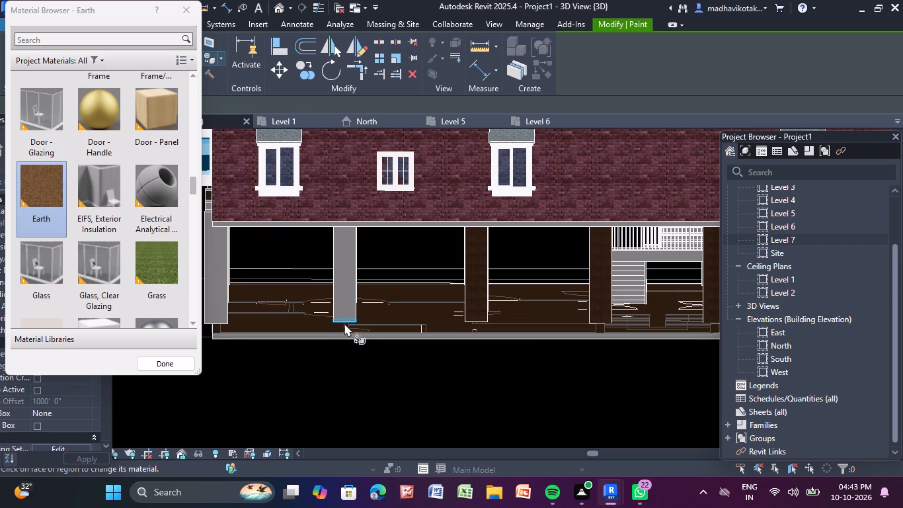
click(345, 323)
click(344, 313)
middle_drag(341, 301, 344, 298)
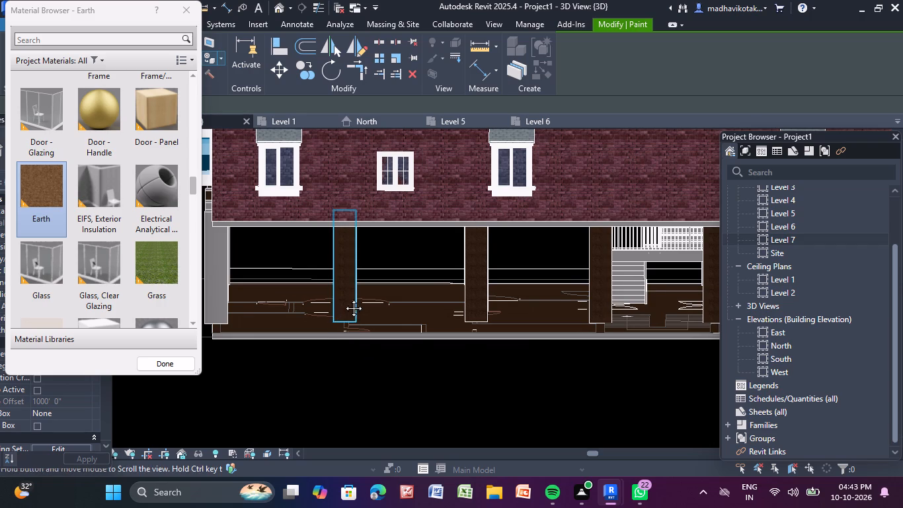
middle_drag(344, 298, 407, 295)
click(282, 310)
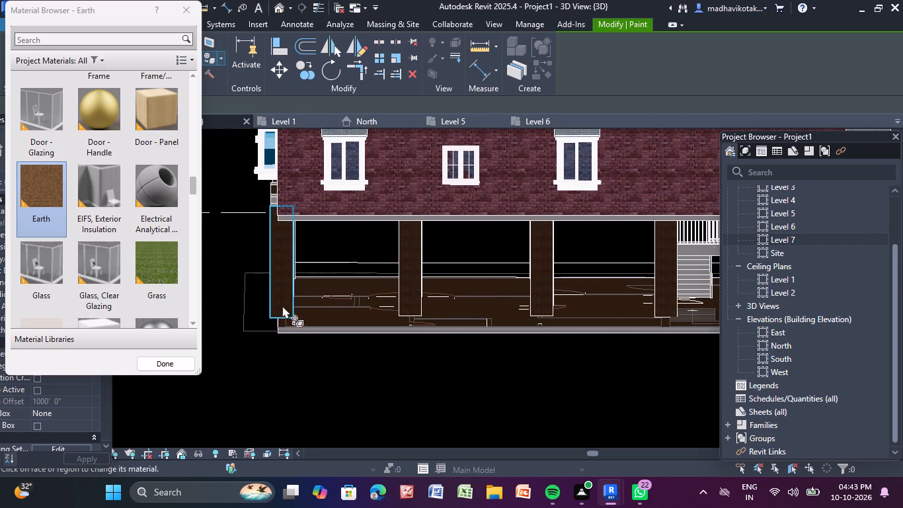
Paint Earth on the long-side-facing face of the short-side column beside the far corner, and on both visible faces of the nearby interior column.
scroll(290, 299, down, 3)
middle_drag(291, 298, 335, 327)
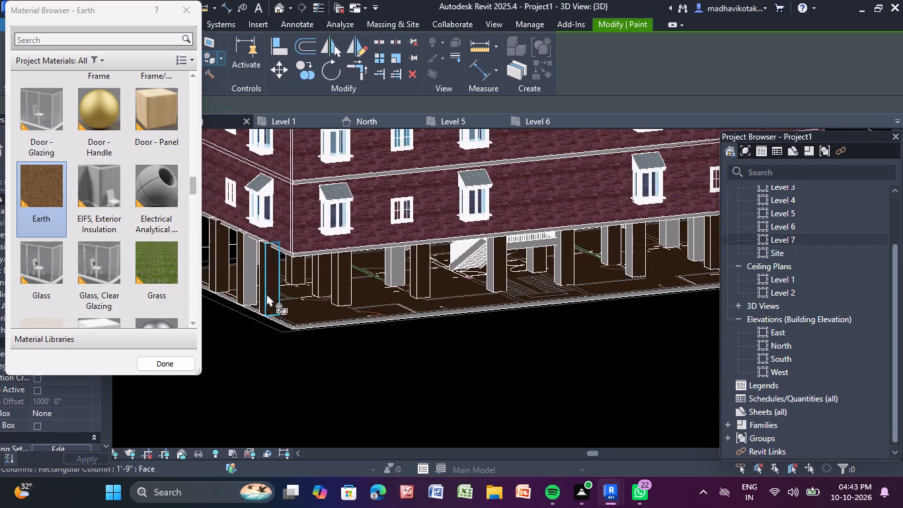
click(251, 286)
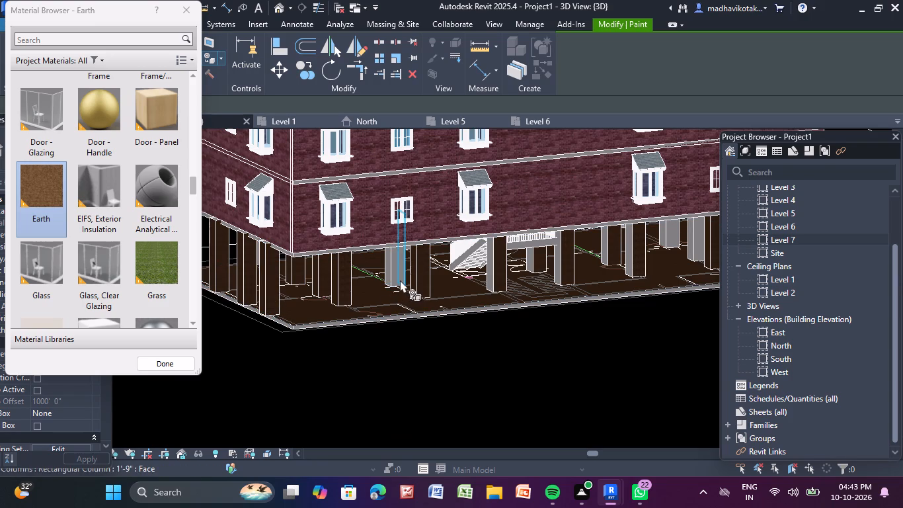
click(397, 278)
click(387, 278)
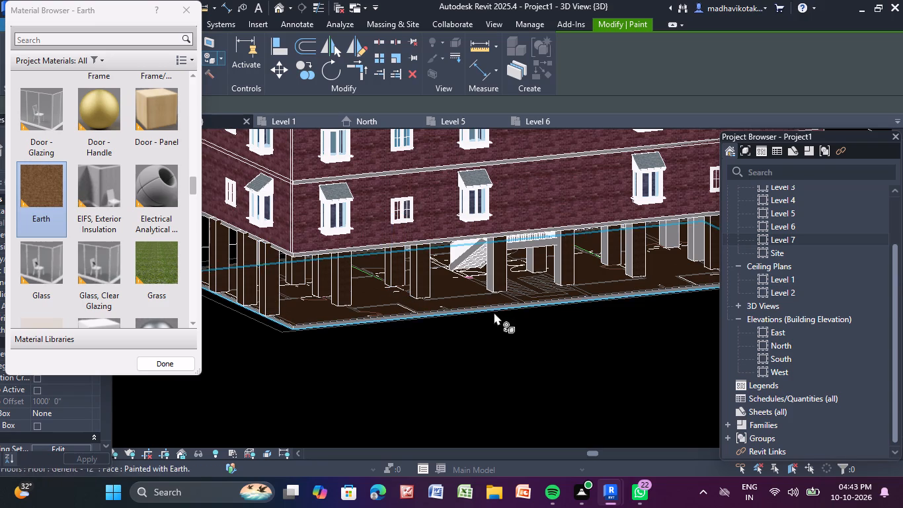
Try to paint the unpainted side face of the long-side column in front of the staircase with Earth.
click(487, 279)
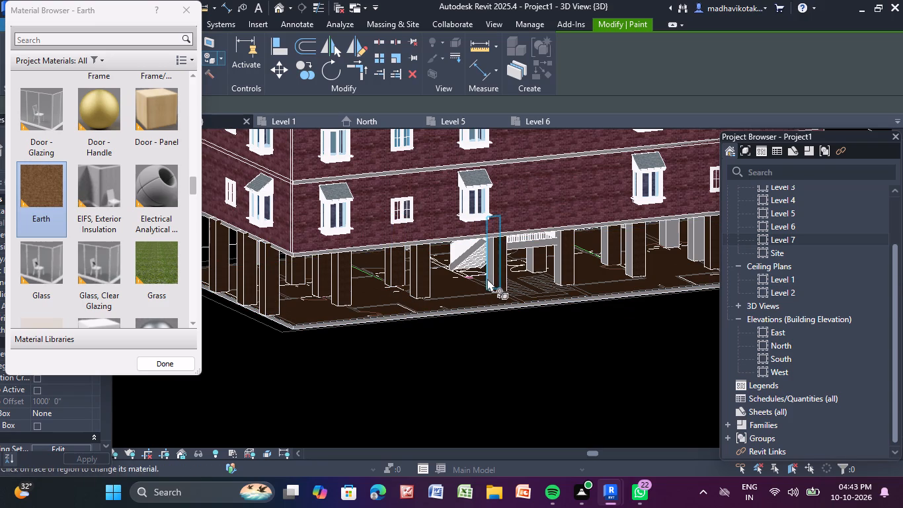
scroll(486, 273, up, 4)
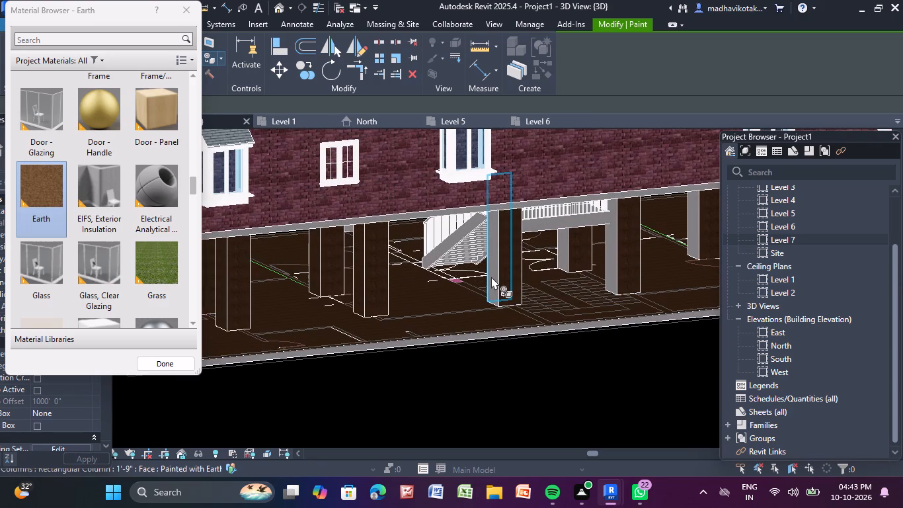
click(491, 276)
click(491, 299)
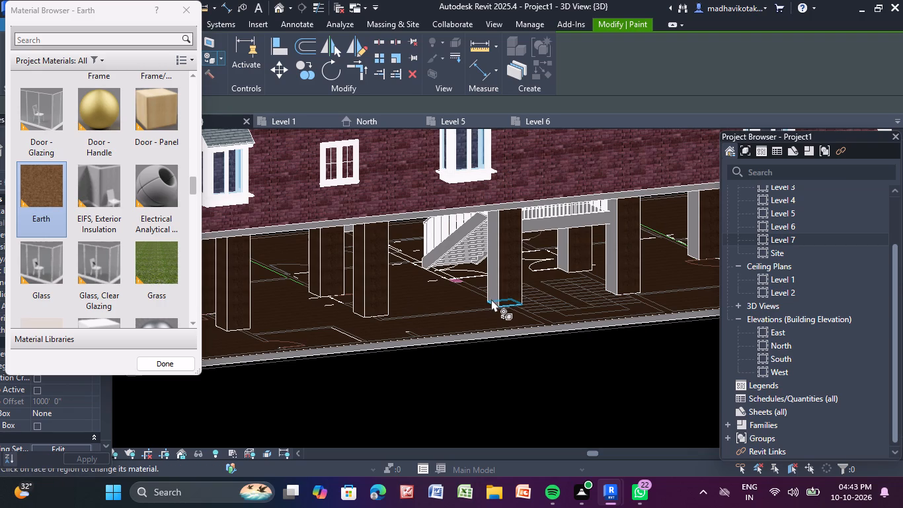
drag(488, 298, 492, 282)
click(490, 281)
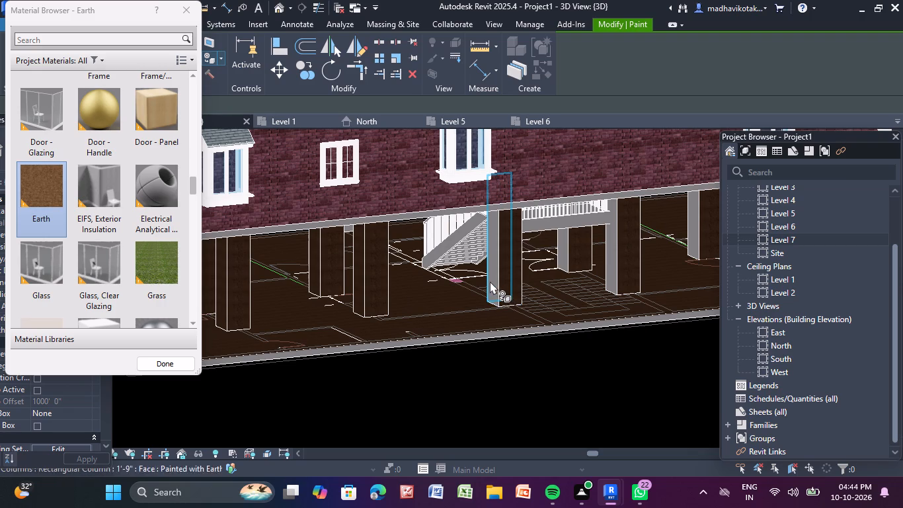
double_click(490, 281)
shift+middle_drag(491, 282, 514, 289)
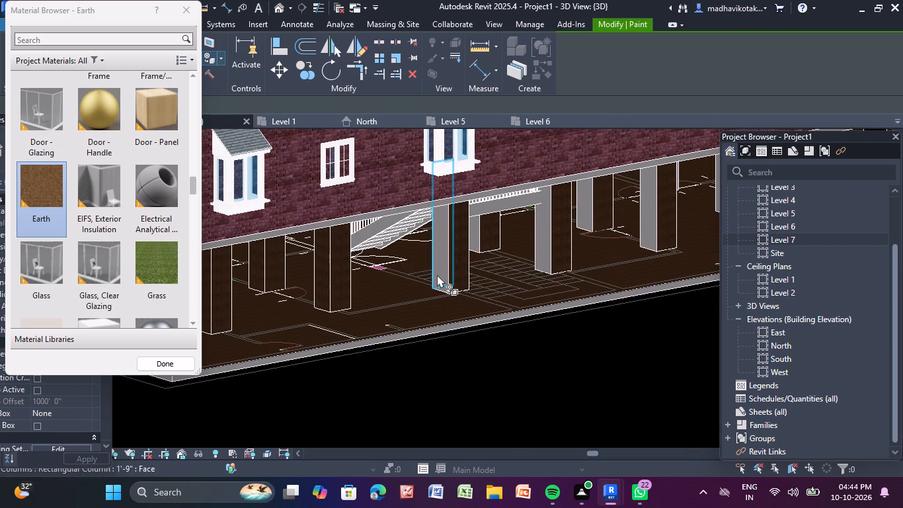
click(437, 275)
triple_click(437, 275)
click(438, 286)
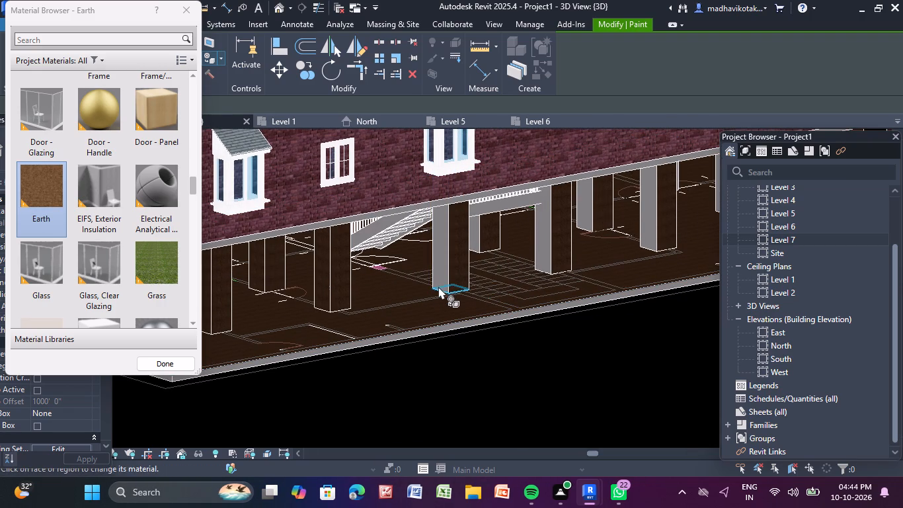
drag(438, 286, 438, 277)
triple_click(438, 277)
Paint Earth on the unpainted side faces of the next two long-side columns past the staircase and the interior column between them.
click(539, 254)
triple_click(539, 254)
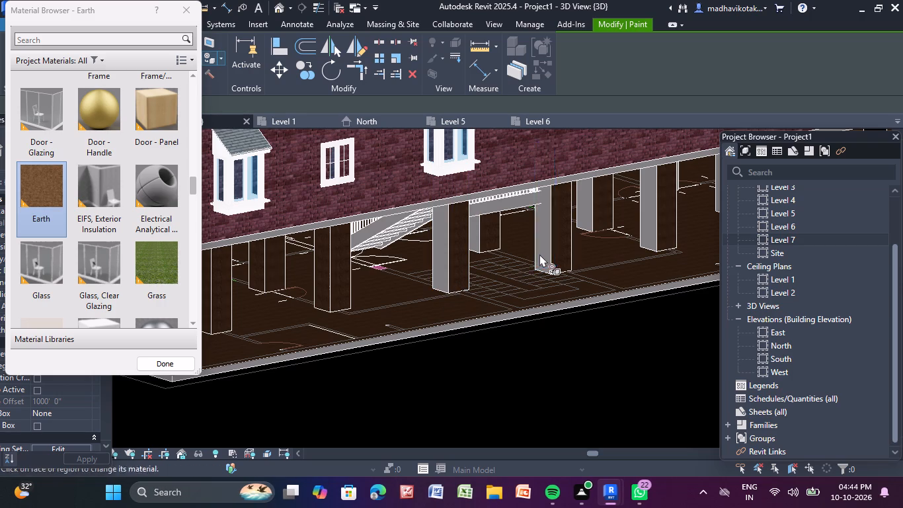
click(584, 219)
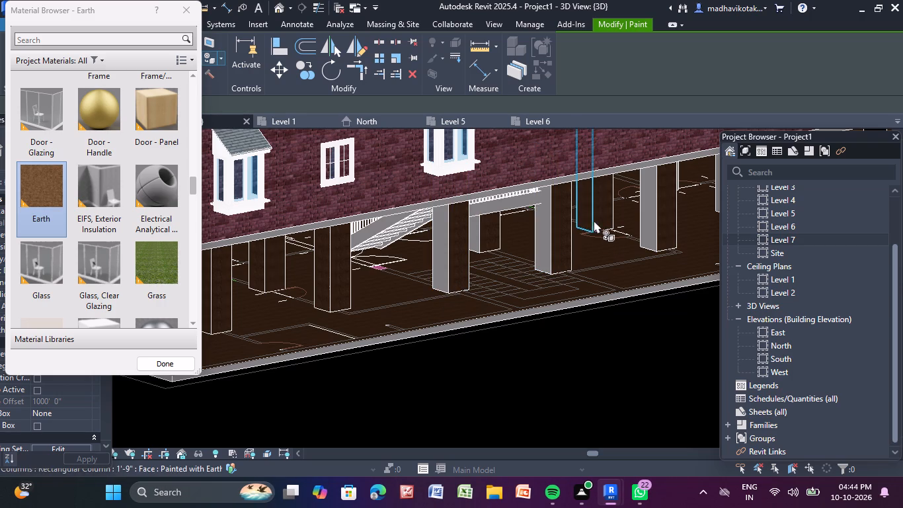
click(647, 237)
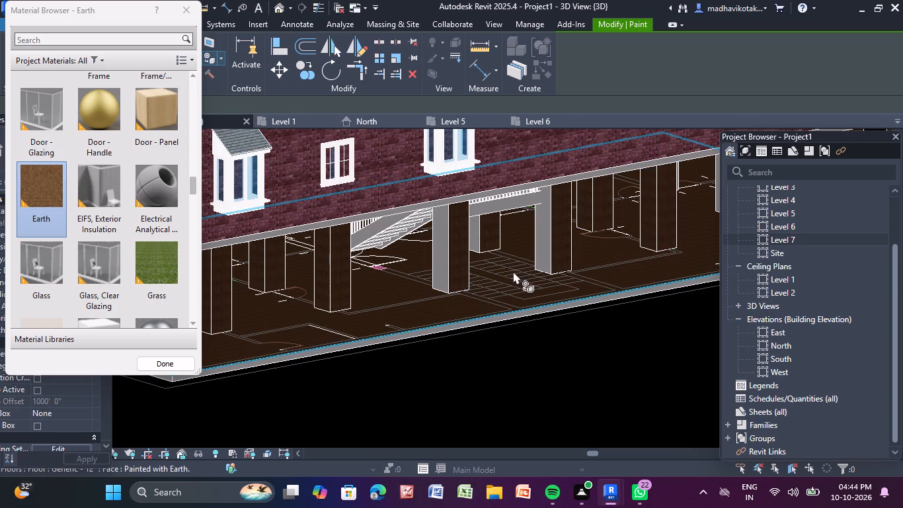
click(537, 269)
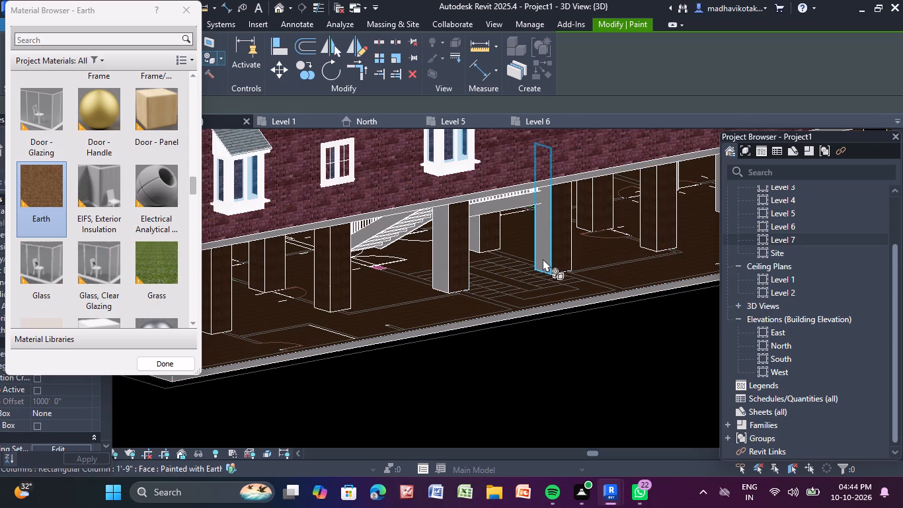
click(543, 259)
Paint Earth on the side faces of the long-side column in front of the staircase and the interior column just behind it.
click(438, 263)
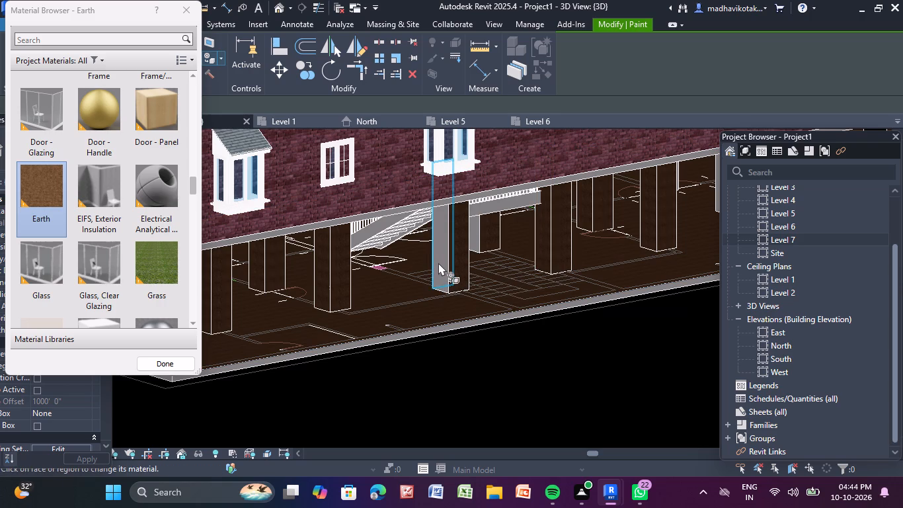
click(438, 263)
click(439, 283)
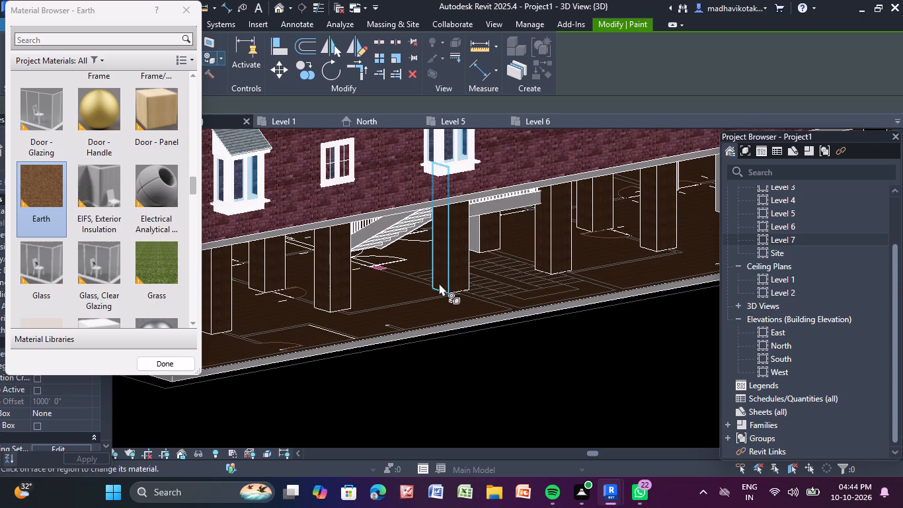
click(476, 237)
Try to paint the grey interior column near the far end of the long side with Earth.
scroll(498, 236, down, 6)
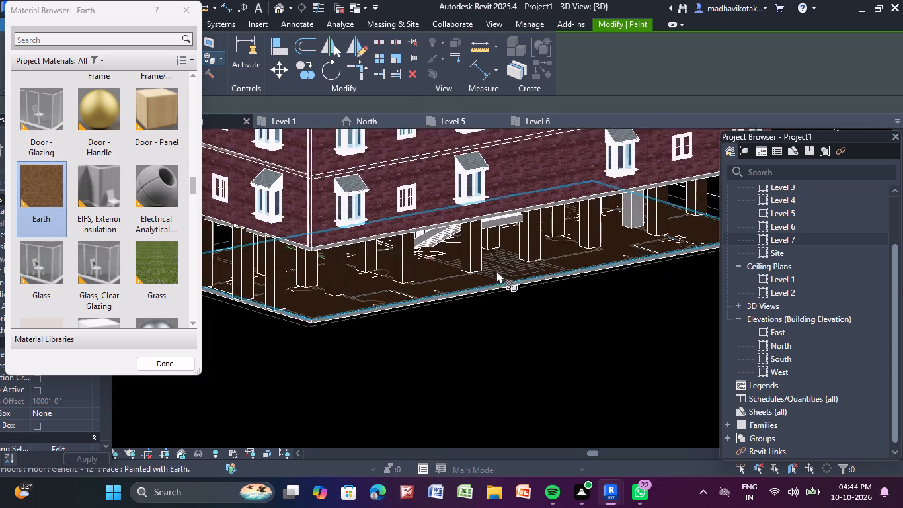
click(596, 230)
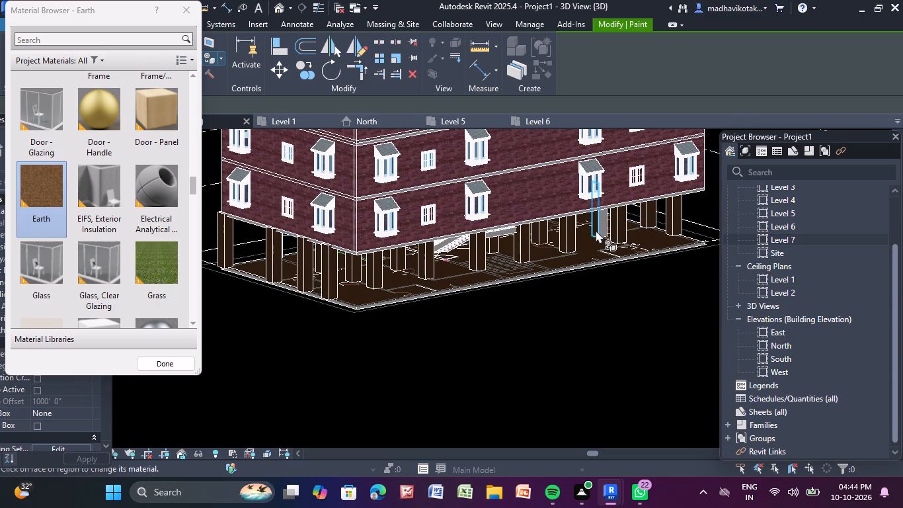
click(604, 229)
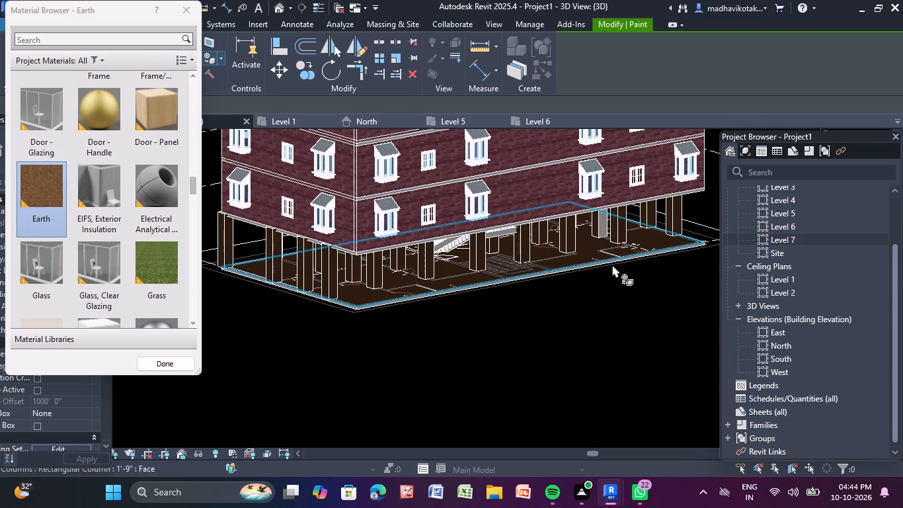
From the opposite corner of the building, paint Earth on the grey faces of three columns visible beneath the long side.
shift+middle_drag(607, 270, 570, 275)
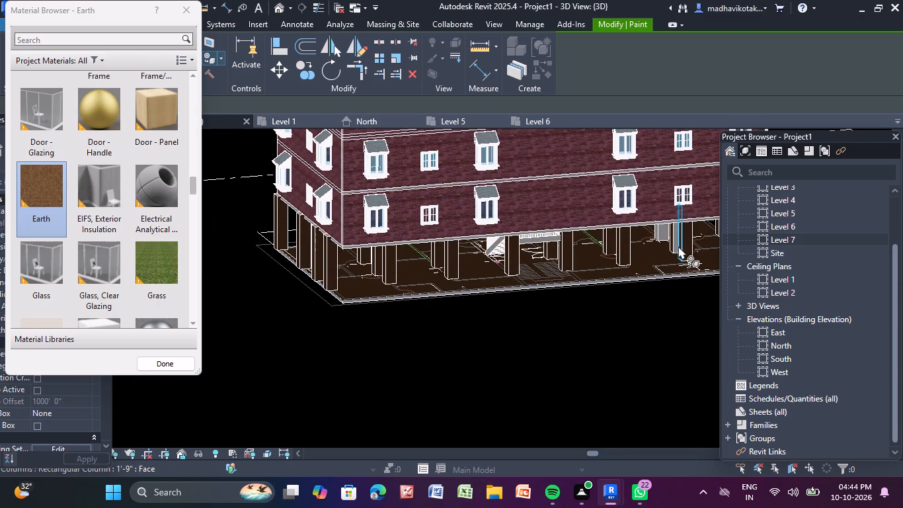
middle_drag(683, 276, 538, 230)
click(604, 303)
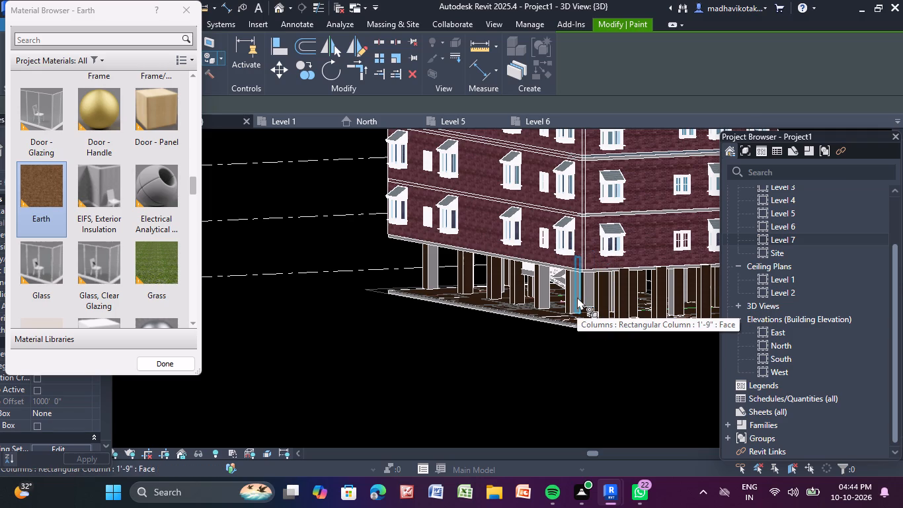
click(577, 297)
click(575, 297)
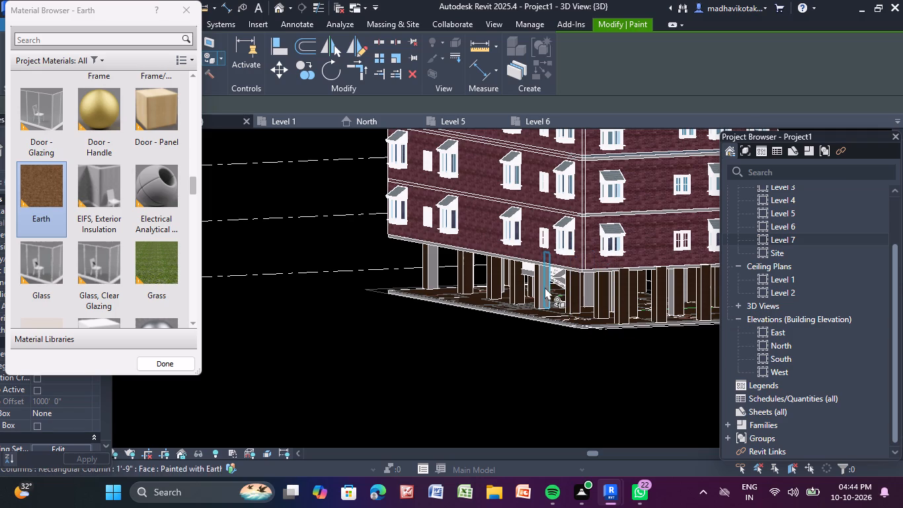
click(545, 286)
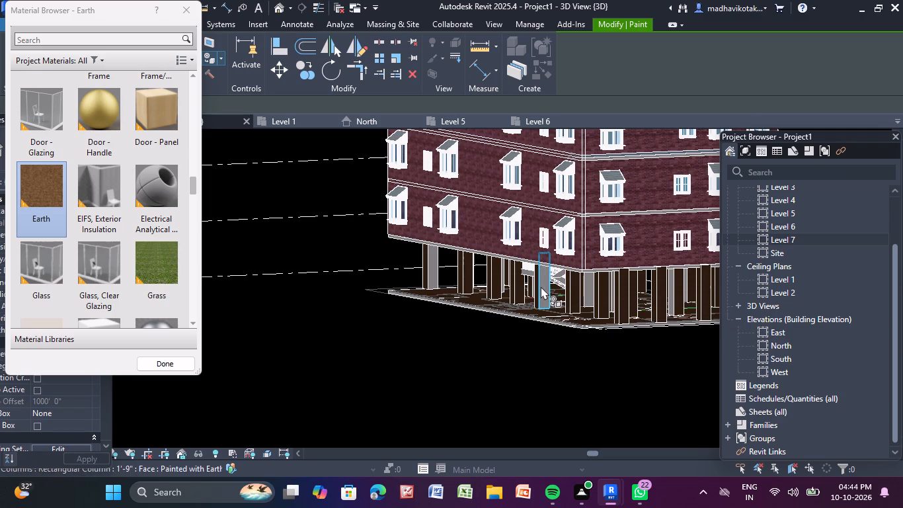
click(541, 286)
click(439, 269)
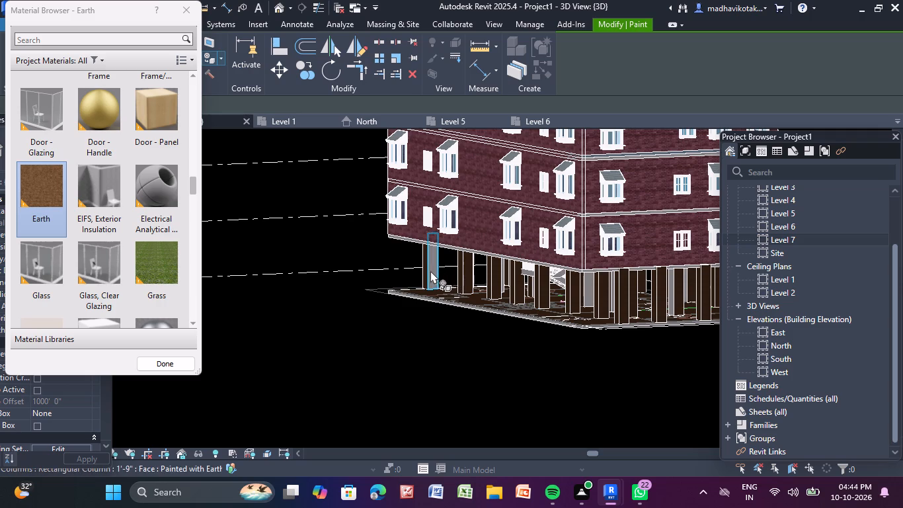
click(430, 271)
Facing the short side, paint Earth on the grey face of the interior column beside the staircase.
shift+middle_drag(627, 323, 590, 335)
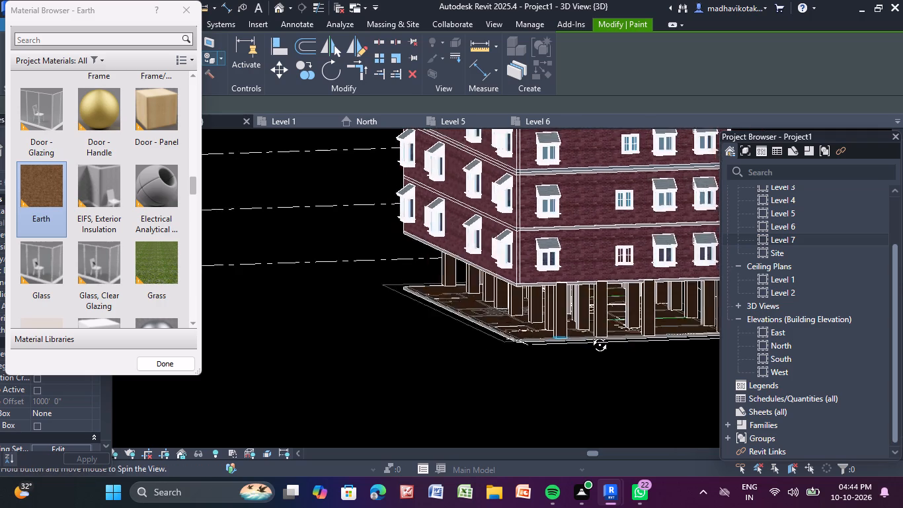
shift+middle_drag(590, 335, 582, 335)
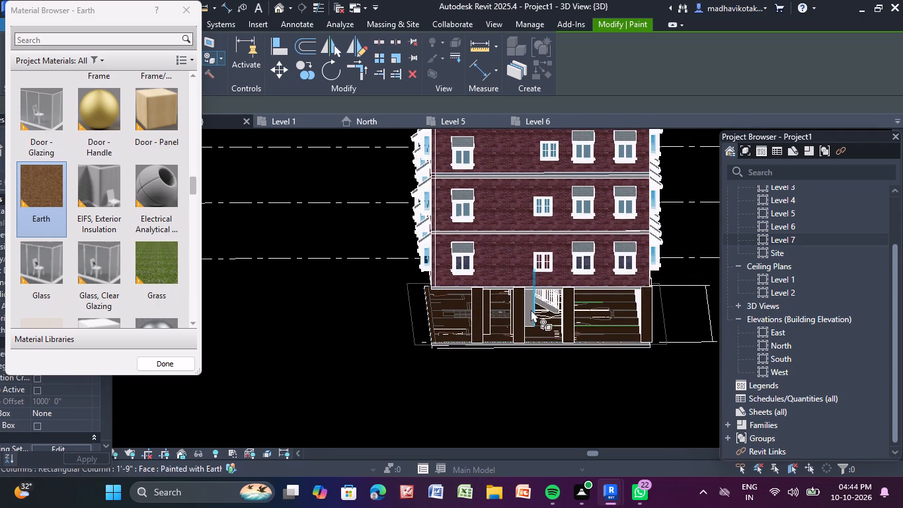
click(531, 310)
scroll(531, 310, up, 10)
click(530, 300)
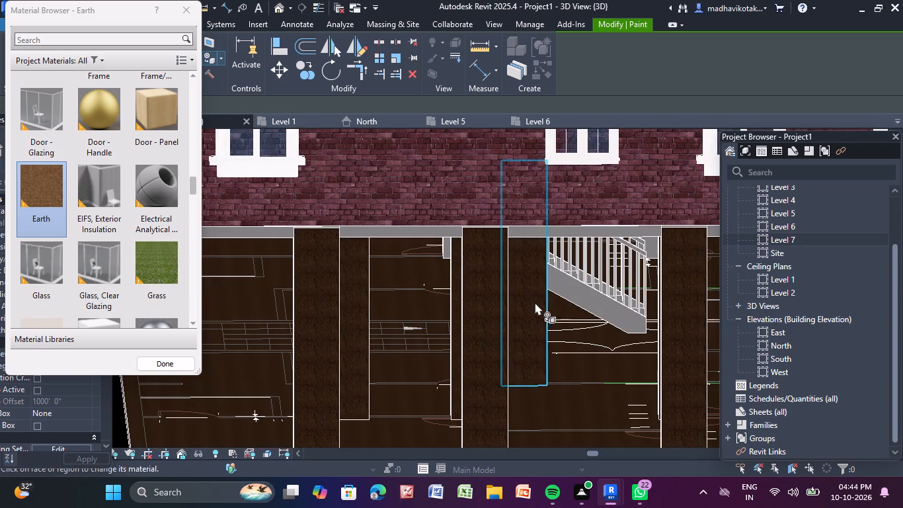
Paint Earth on the grey face of the interior column visible just behind the building corner.
scroll(608, 323, down, 4)
scroll(604, 331, up, 3)
middle_drag(604, 331, 532, 312)
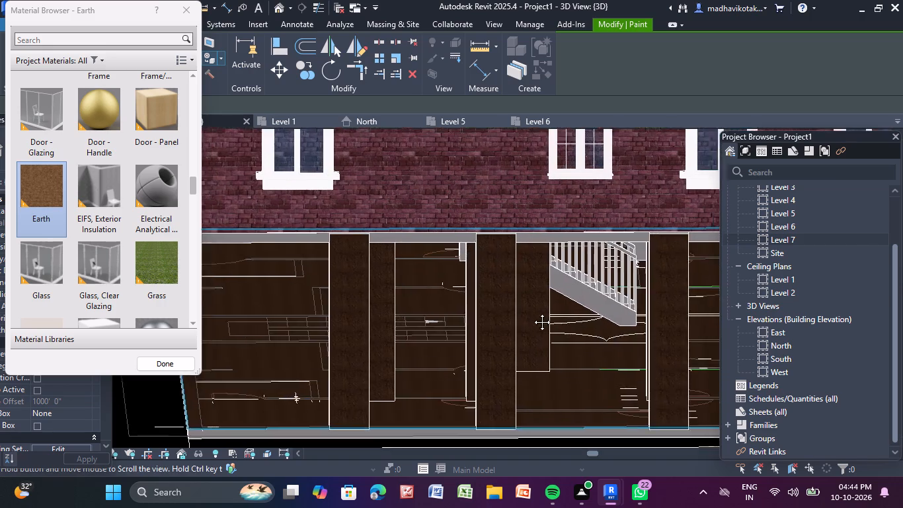
middle_drag(532, 312, 422, 284)
scroll(422, 282, down, 8)
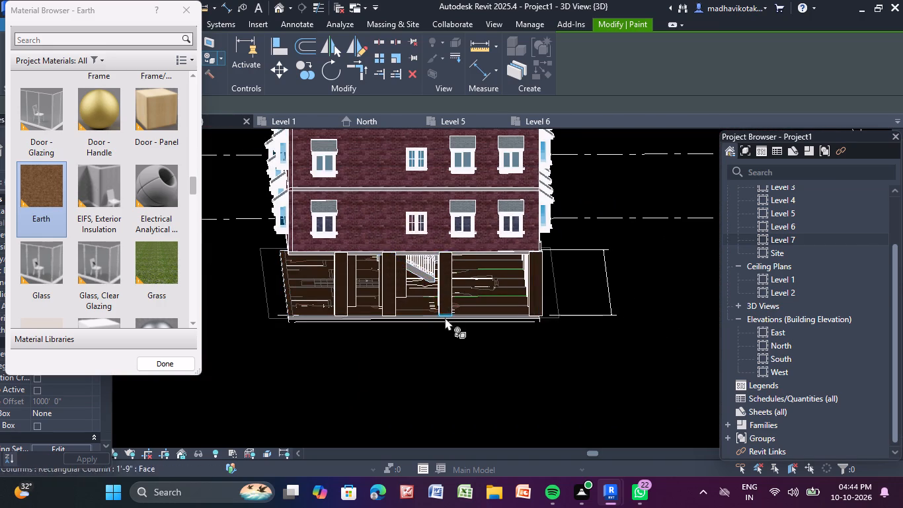
shift+middle_drag(445, 317, 487, 316)
scroll(461, 266, up, 4)
scroll(465, 263, down, 2)
scroll(465, 263, up, 4)
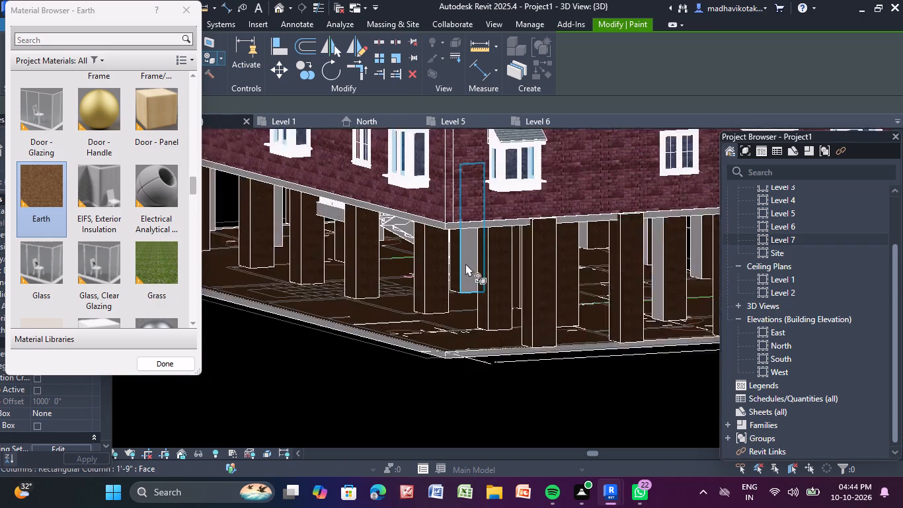
click(465, 263)
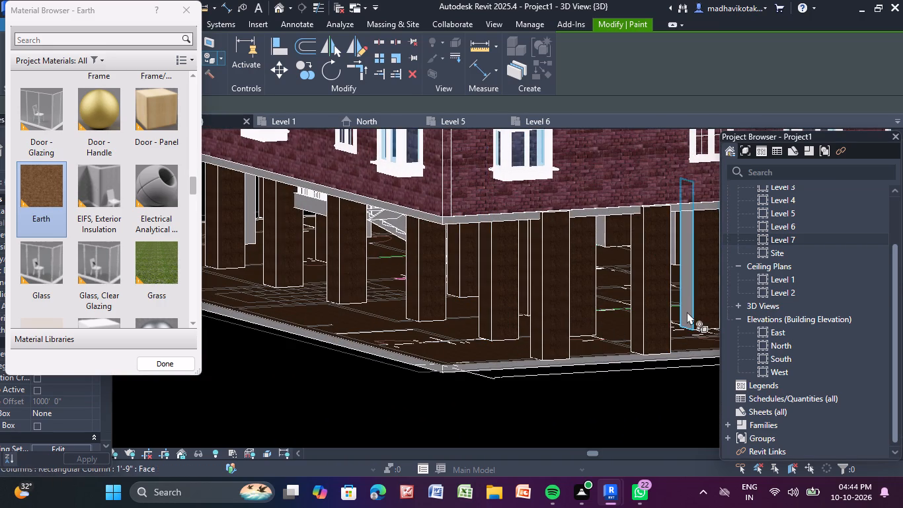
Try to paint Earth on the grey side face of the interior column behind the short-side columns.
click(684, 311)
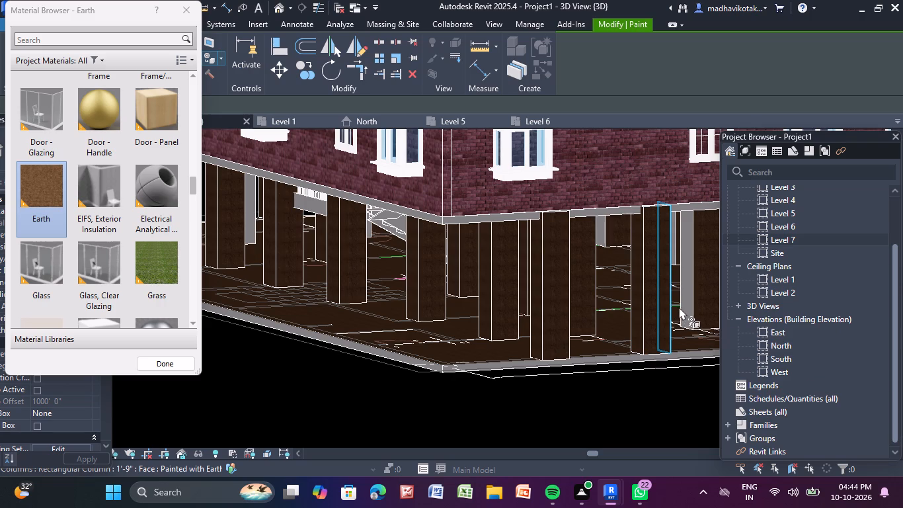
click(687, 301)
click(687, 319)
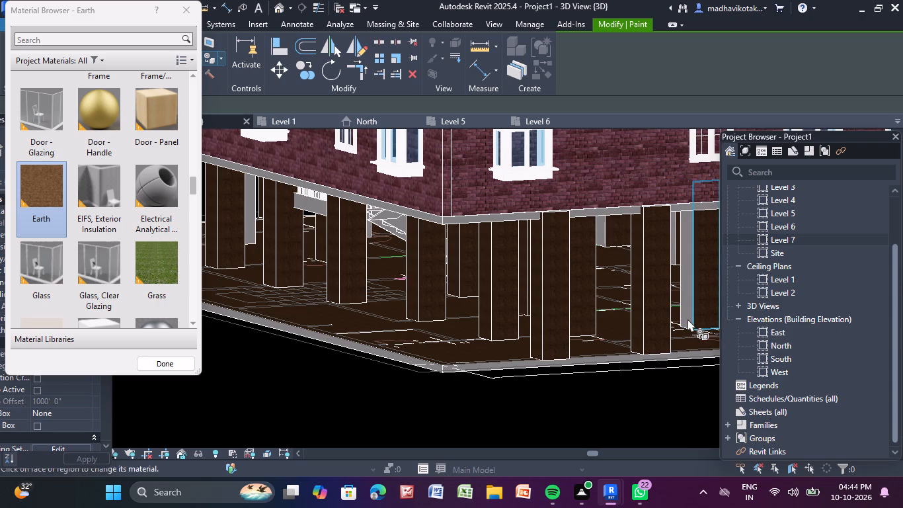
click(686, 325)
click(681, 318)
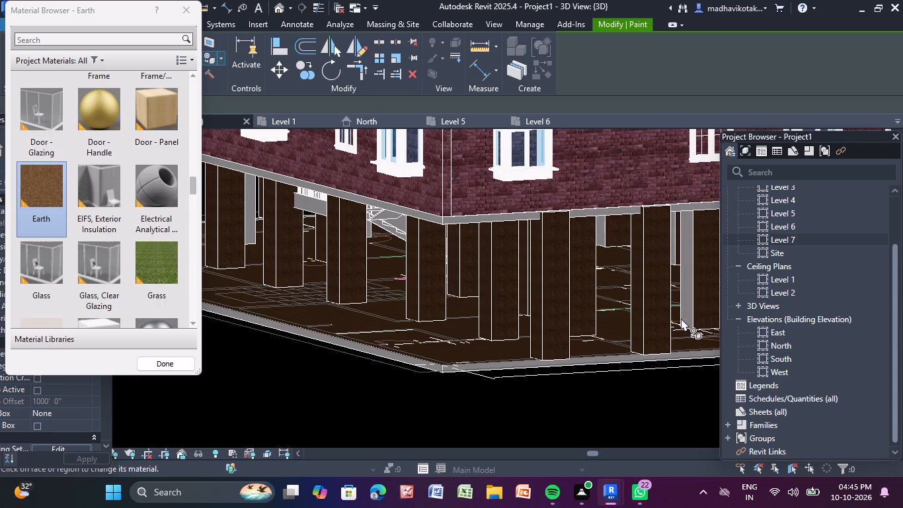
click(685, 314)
Paint Earth on the grey side faces of the two interior columns behind the short-side columns, starting with the one nearest the corner.
shift+middle_drag(685, 314, 696, 321)
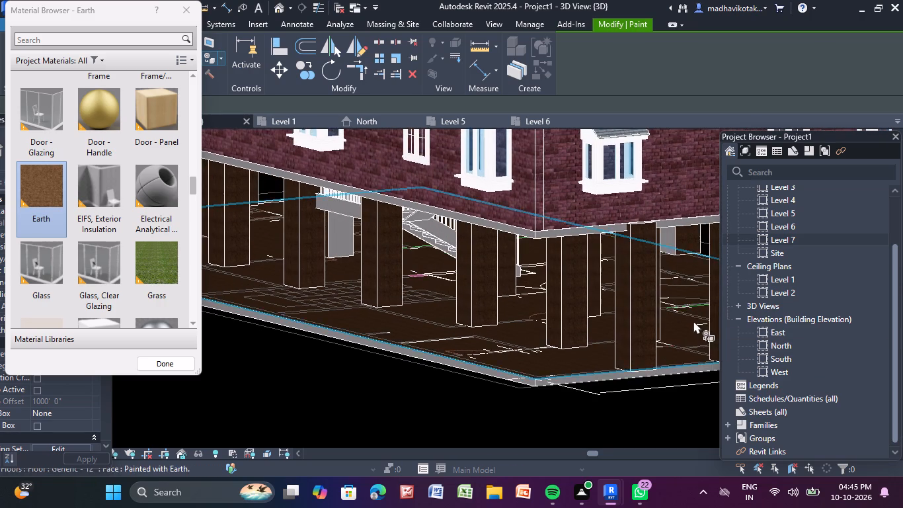
scroll(693, 321, down, 3)
middle_drag(631, 298, 364, 271)
shift+middle_drag(556, 282, 576, 290)
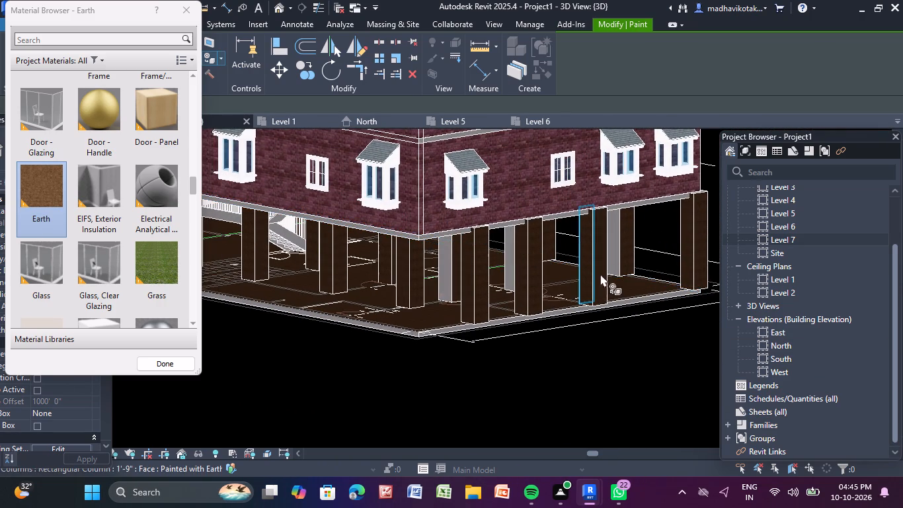
click(506, 269)
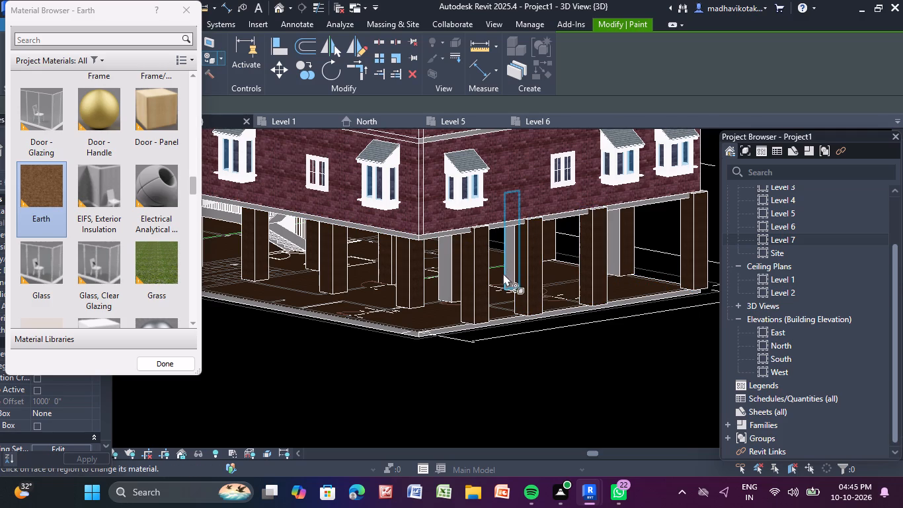
click(509, 276)
double_click(508, 277)
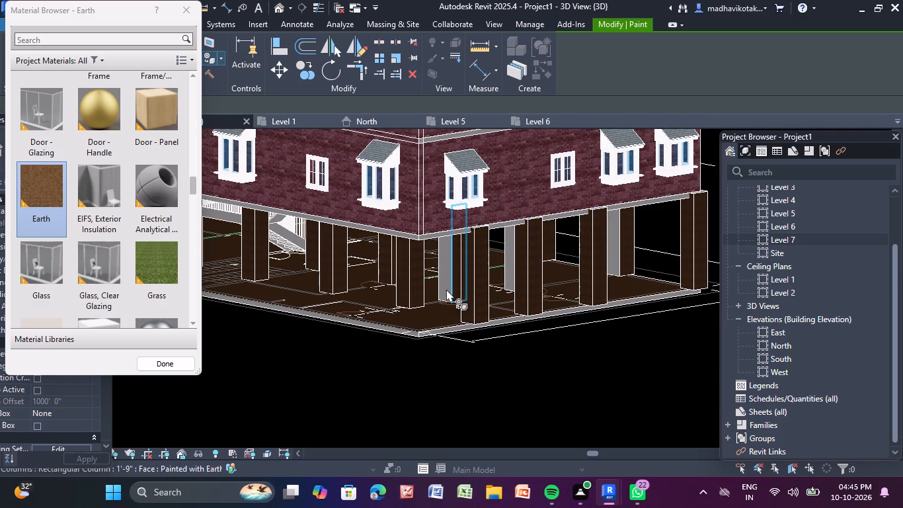
click(446, 289)
double_click(440, 288)
click(442, 300)
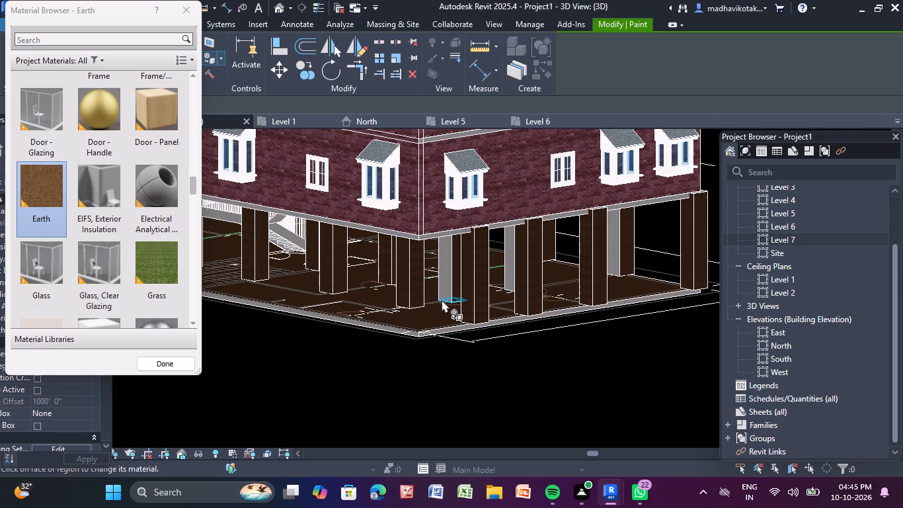
scroll(442, 300, up, 4)
click(445, 293)
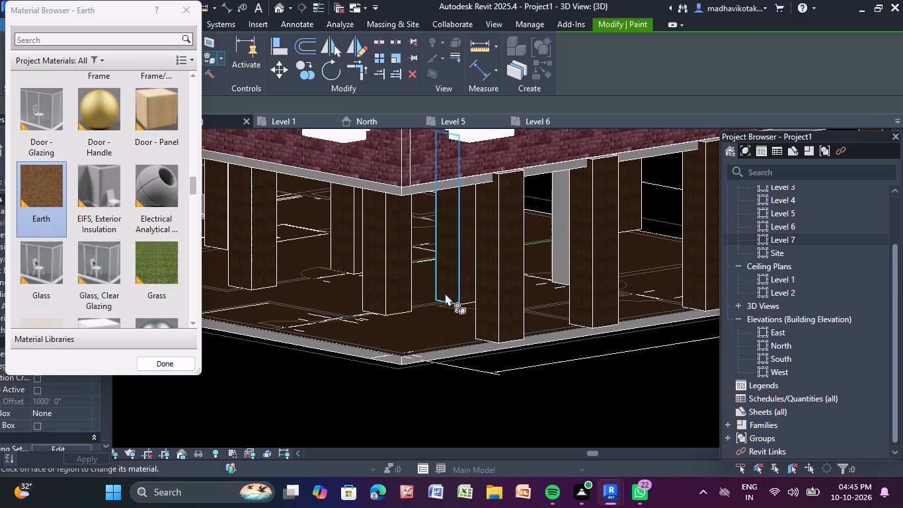
click(552, 279)
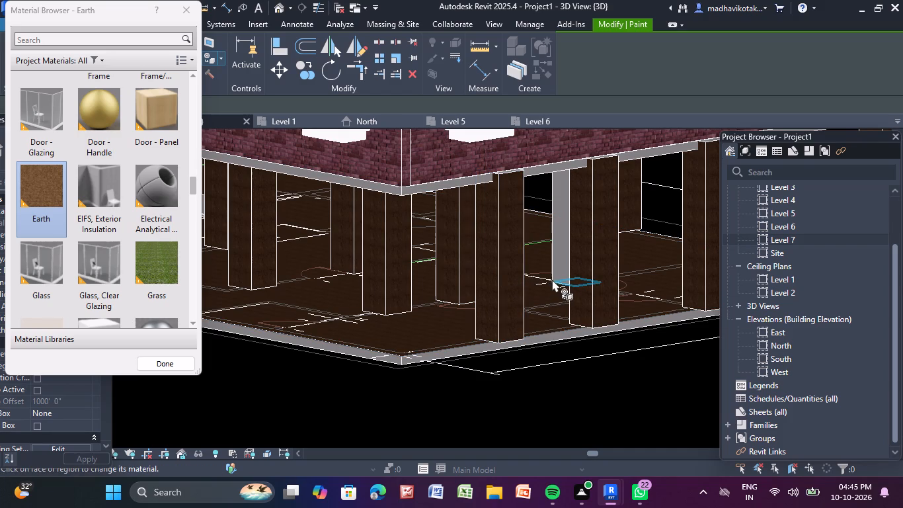
click(555, 271)
click(555, 271)
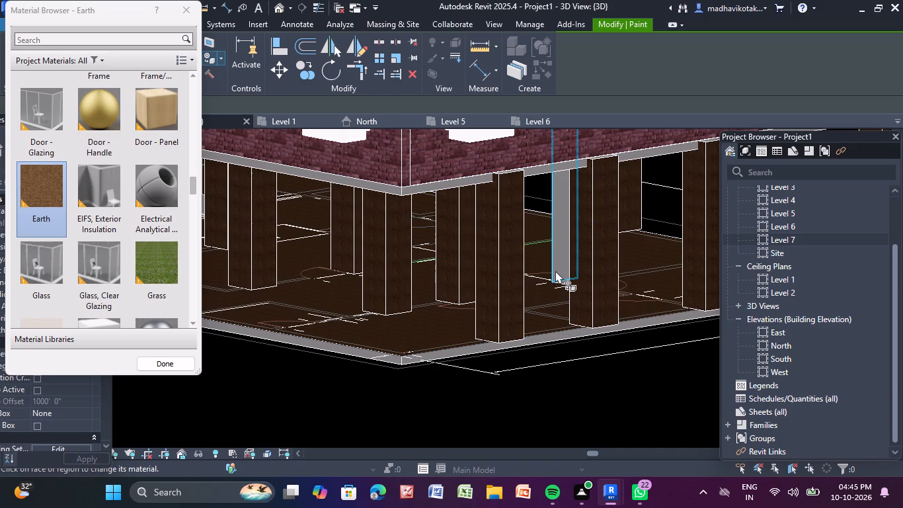
Paint Earth on the remaining grey face of the interior column towards the far end of the short side.
shift+middle_drag(555, 271, 570, 282)
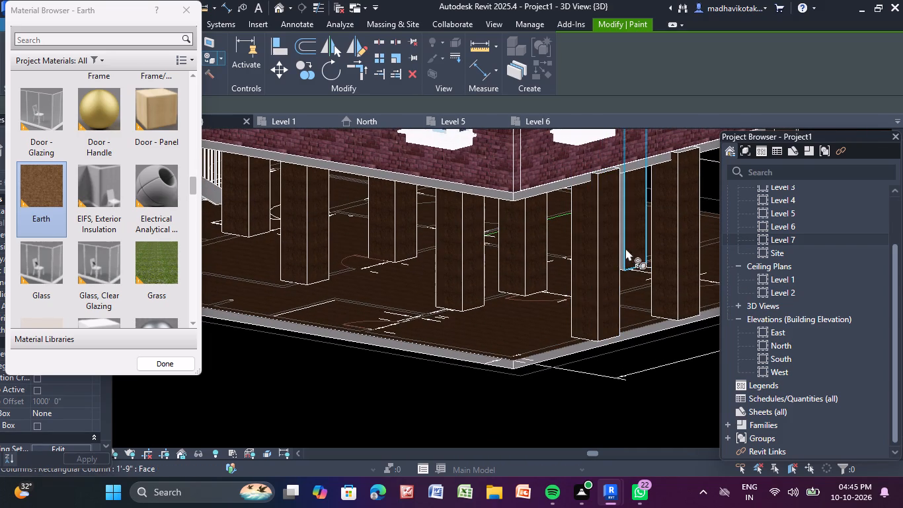
shift+middle_drag(577, 278, 605, 292)
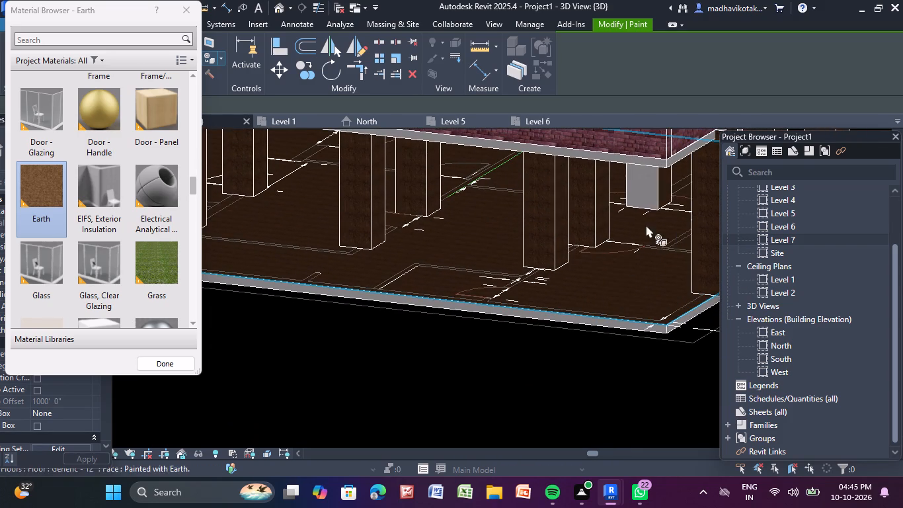
click(645, 194)
scroll(629, 251, down, 3)
middle_drag(623, 258, 457, 284)
shift+middle_drag(629, 242, 564, 288)
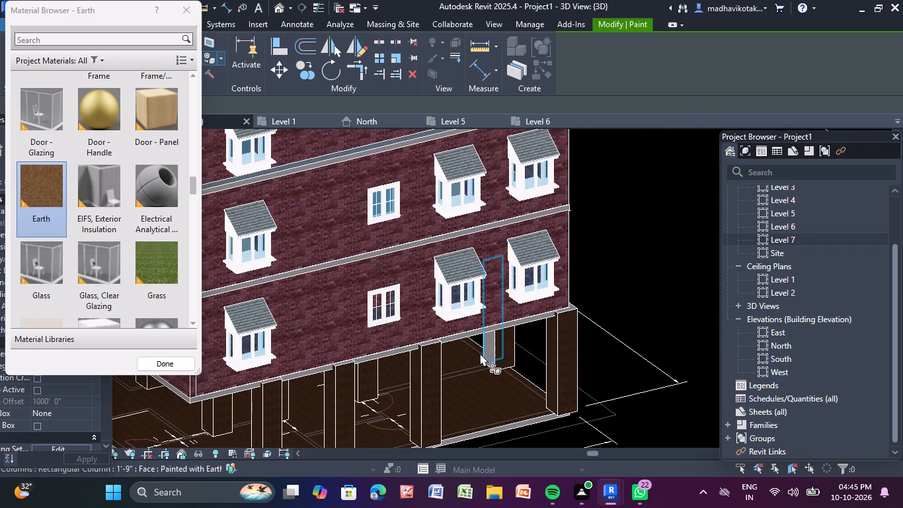
click(484, 351)
shift+middle_drag(524, 371, 487, 360)
scroll(479, 343, down, 6)
middle_drag(479, 334, 506, 243)
shift+middle_drag(501, 288, 464, 301)
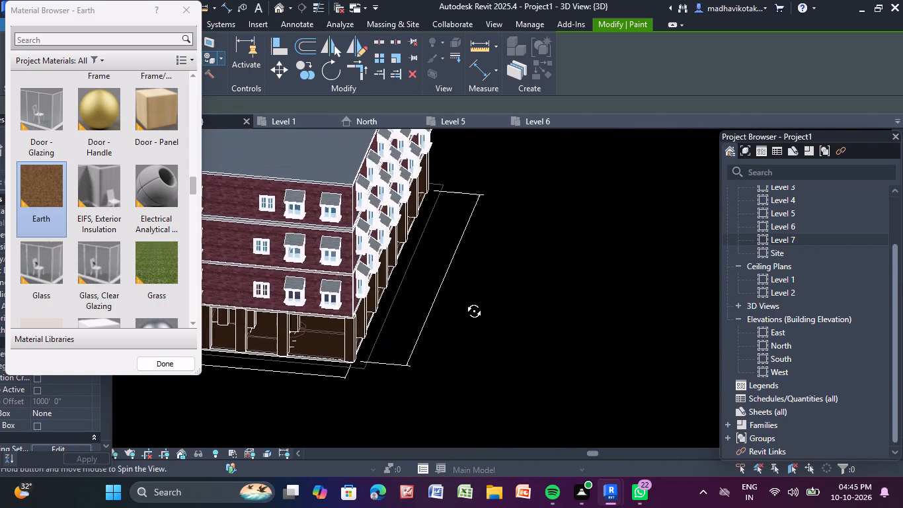
shift+middle_drag(464, 301, 533, 265)
scroll(495, 239, up, 6)
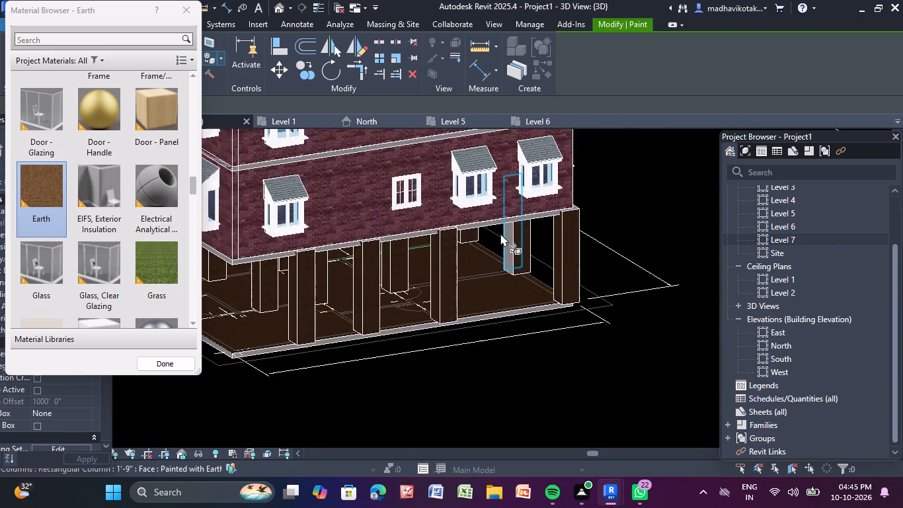
scroll(500, 233, up, 3)
click(513, 255)
scroll(516, 256, down, 4)
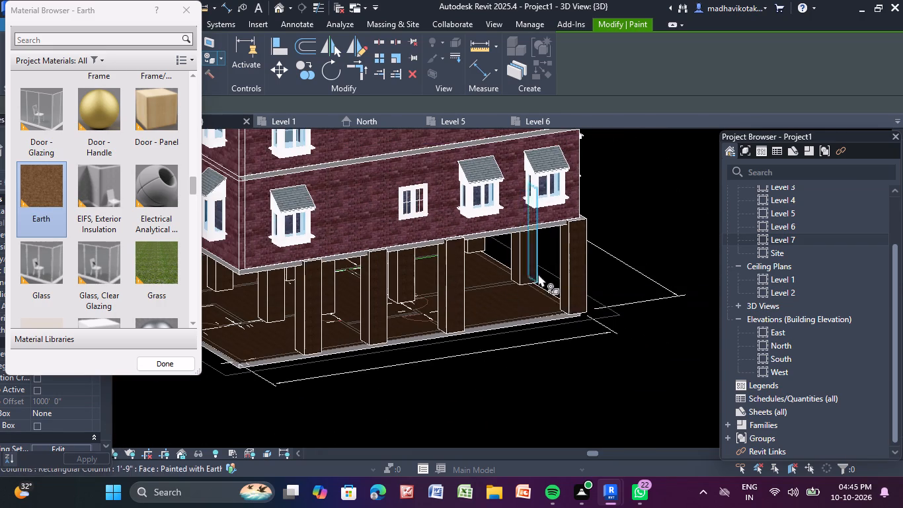
Facing the long side, paint Earth on the grey side faces of three interior columns beyond the staircase.
shift+middle_drag(544, 331, 463, 337)
shift+scroll(467, 318, down, 2)
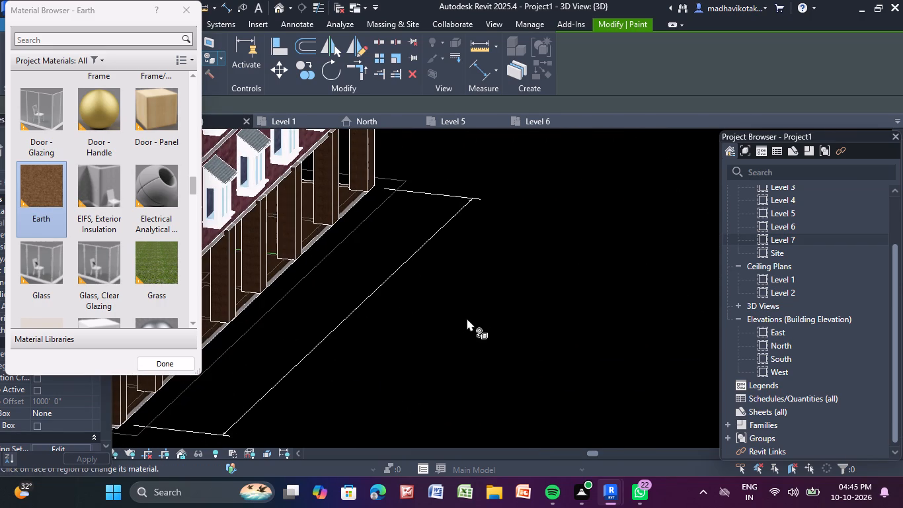
shift+scroll(467, 318, down, 2)
scroll(448, 300, down, 5)
middle_drag(446, 300, 565, 277)
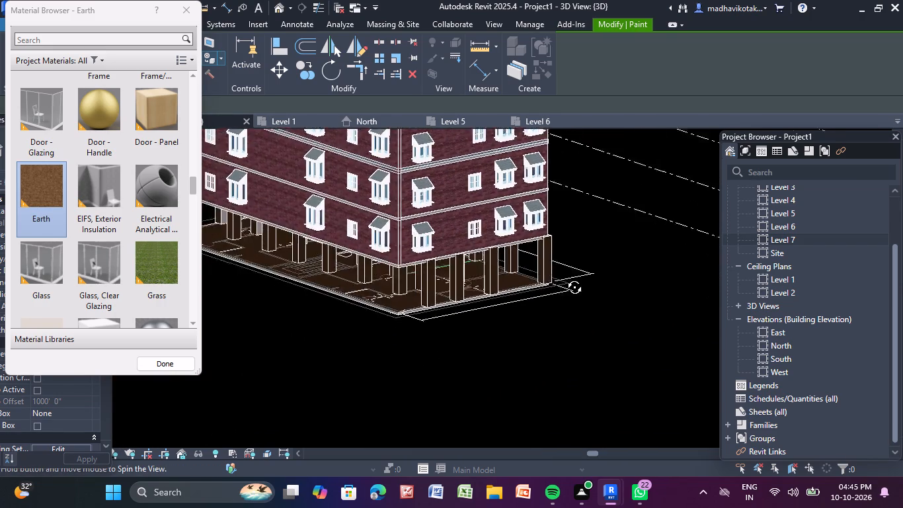
middle_drag(565, 277, 567, 276)
middle_drag(307, 275, 358, 296)
scroll(358, 296, down, 3)
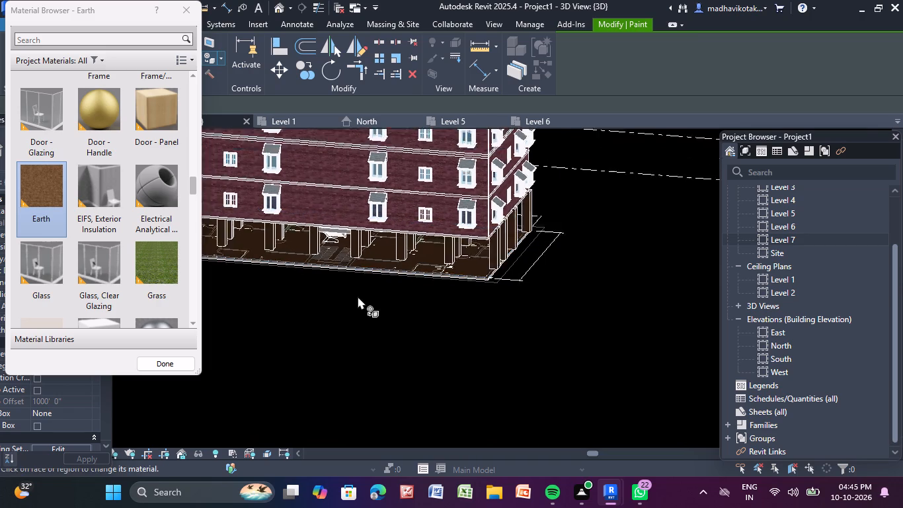
scroll(358, 296, down, 1)
shift+middle_drag(518, 312, 477, 364)
scroll(297, 273, up, 4)
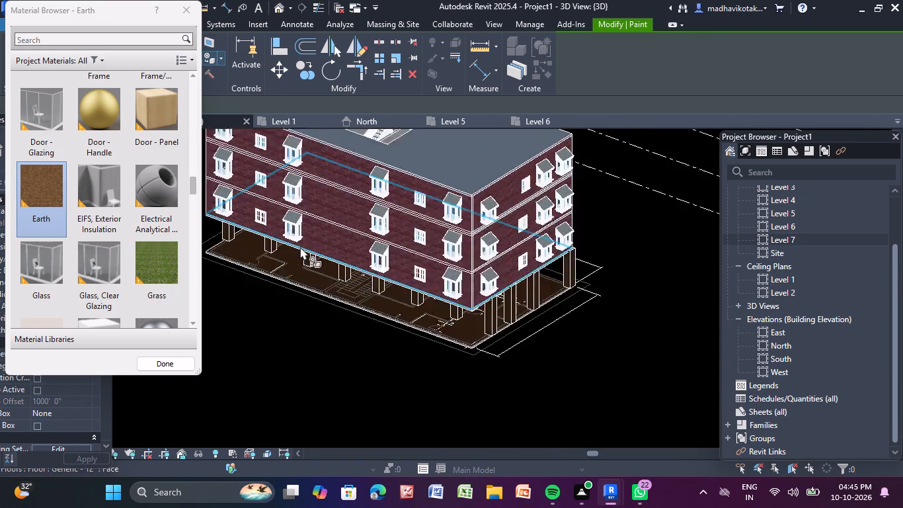
scroll(300, 247, up, 5)
middle_drag(329, 300, 353, 257)
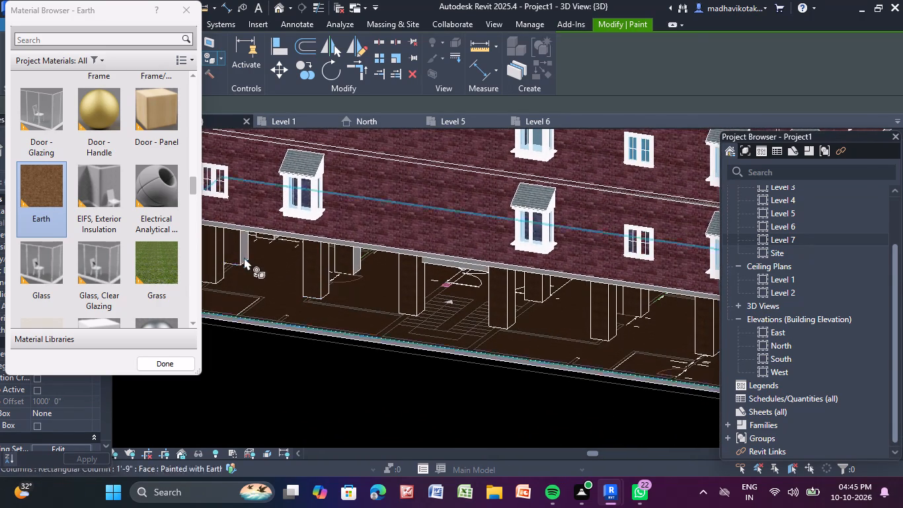
click(356, 264)
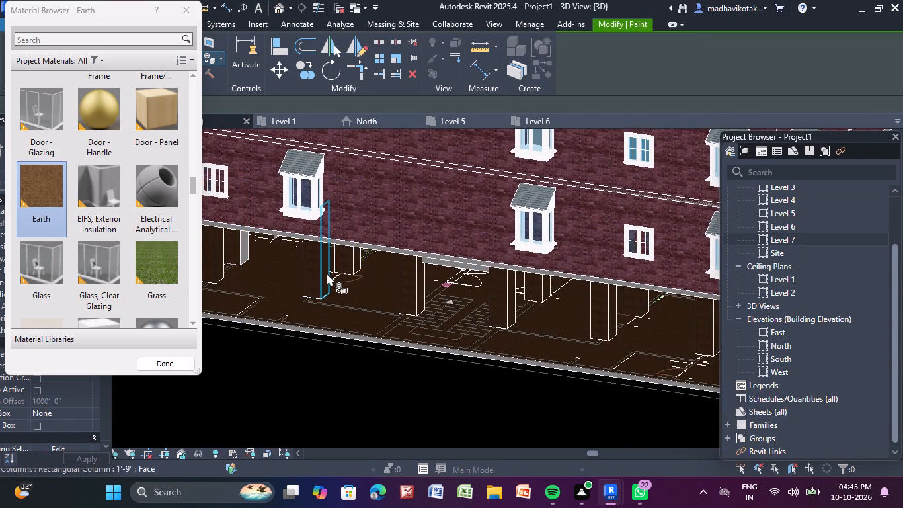
middle_drag(327, 273, 416, 251)
click(333, 228)
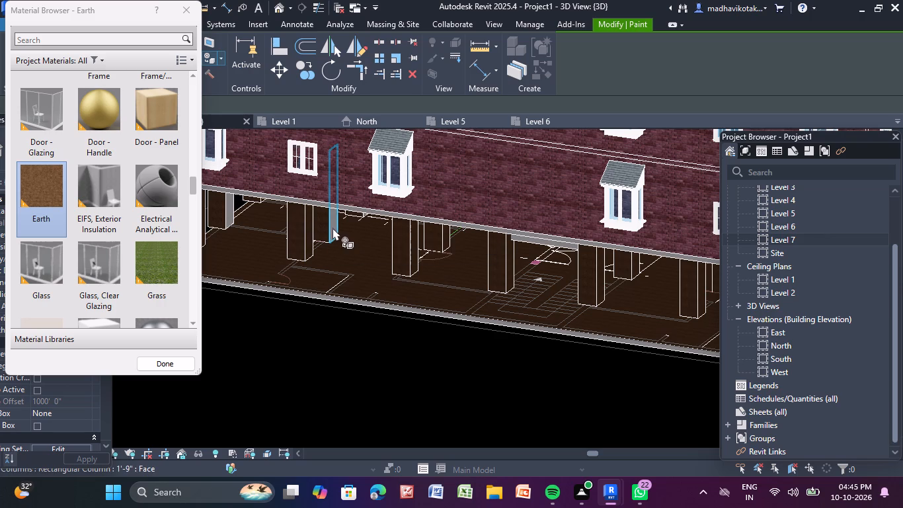
click(230, 215)
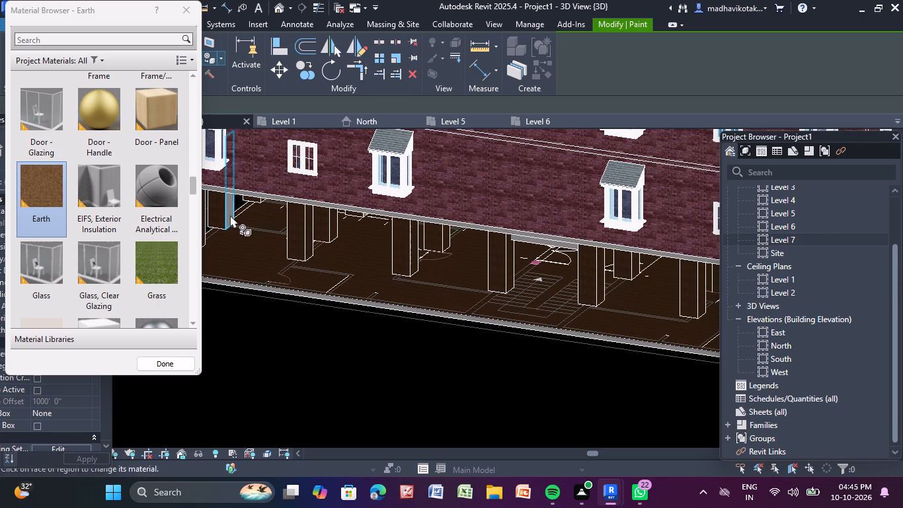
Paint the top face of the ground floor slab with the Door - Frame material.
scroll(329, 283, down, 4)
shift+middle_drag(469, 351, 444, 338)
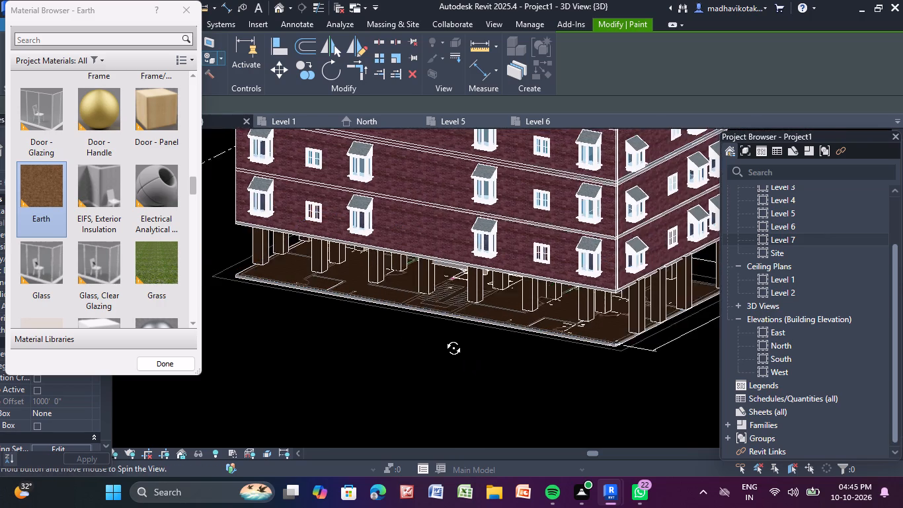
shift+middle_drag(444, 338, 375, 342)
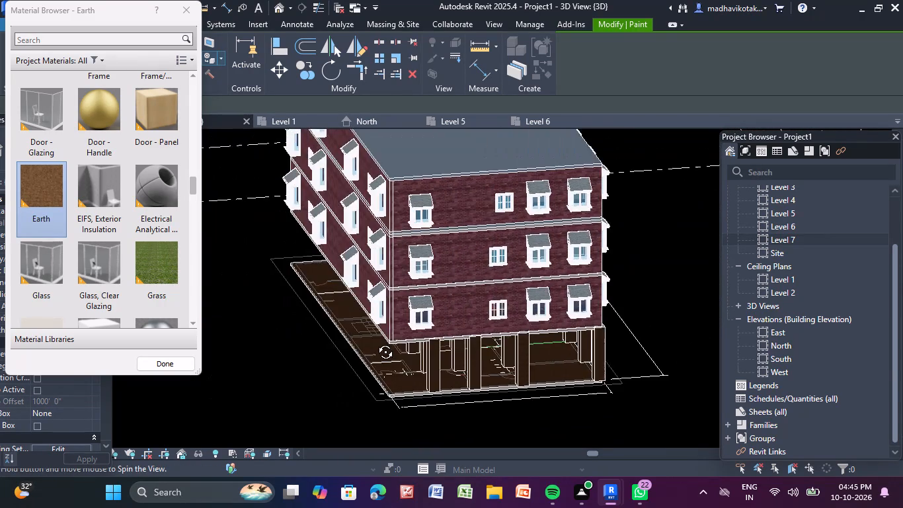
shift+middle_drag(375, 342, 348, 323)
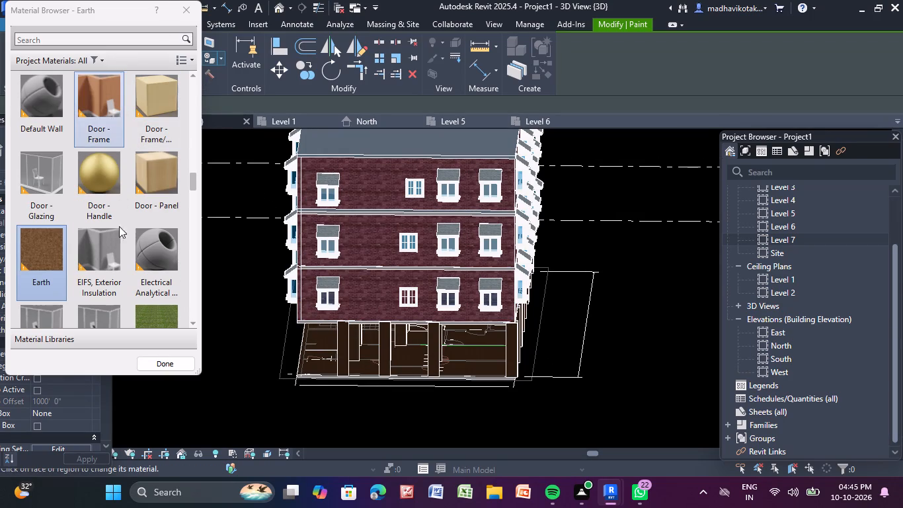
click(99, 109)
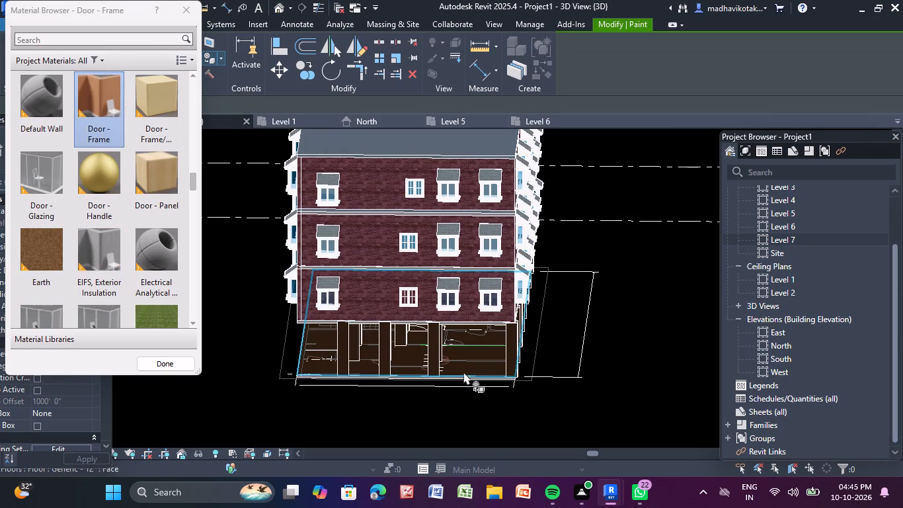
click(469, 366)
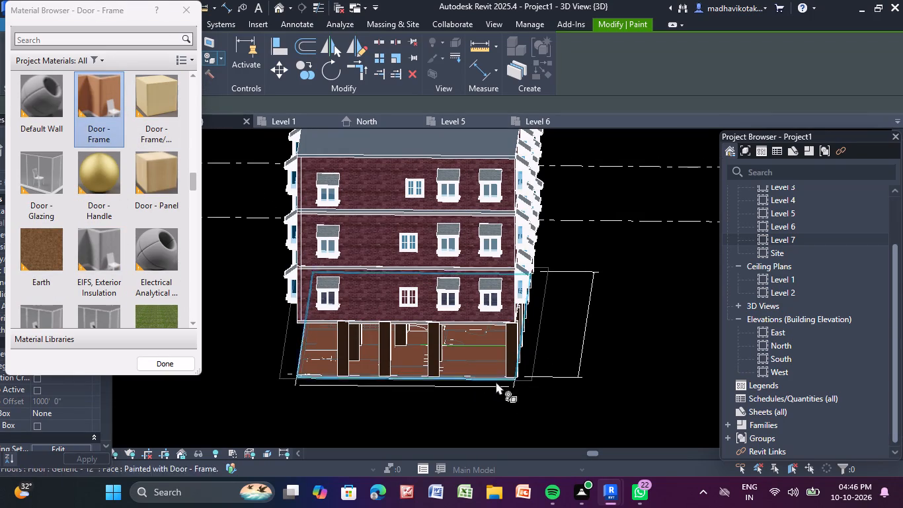
Paint the top face of the ground floor slab with the Grass material and finish painting.
shift+middle_drag(550, 421, 551, 391)
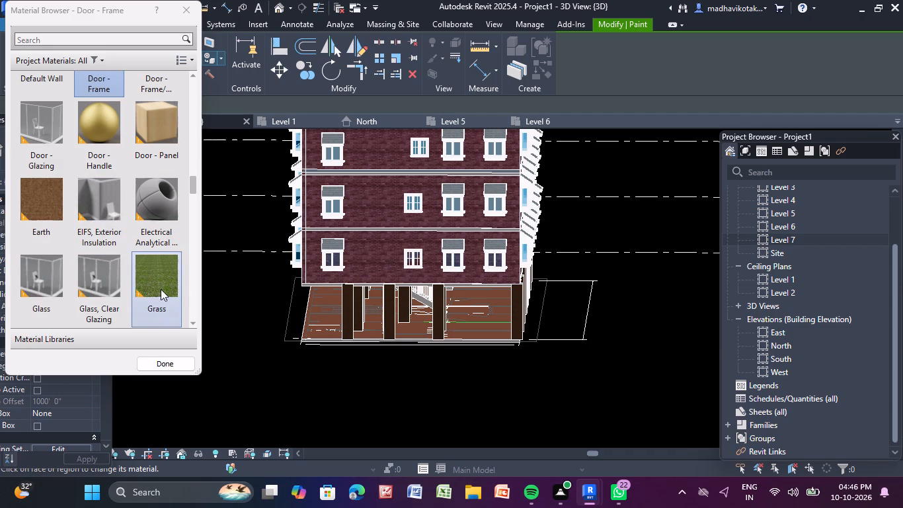
click(160, 282)
click(486, 329)
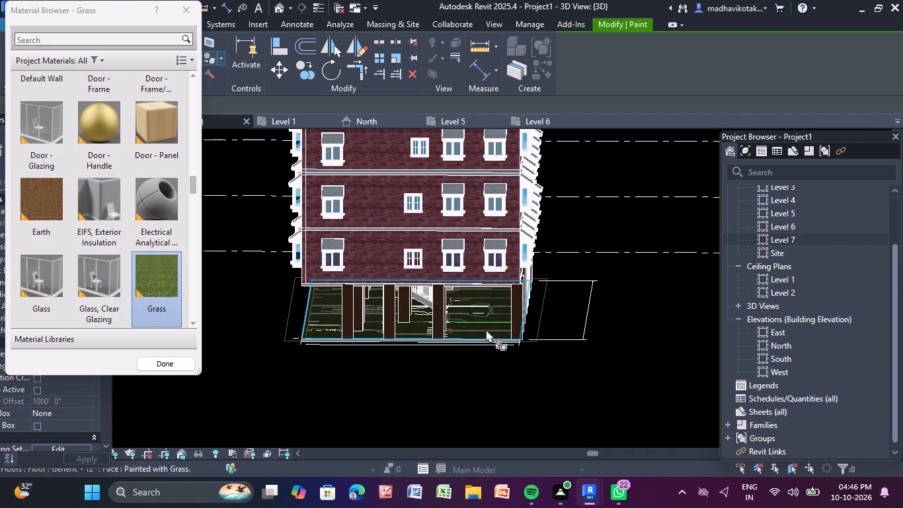
shift+middle_drag(555, 356, 561, 342)
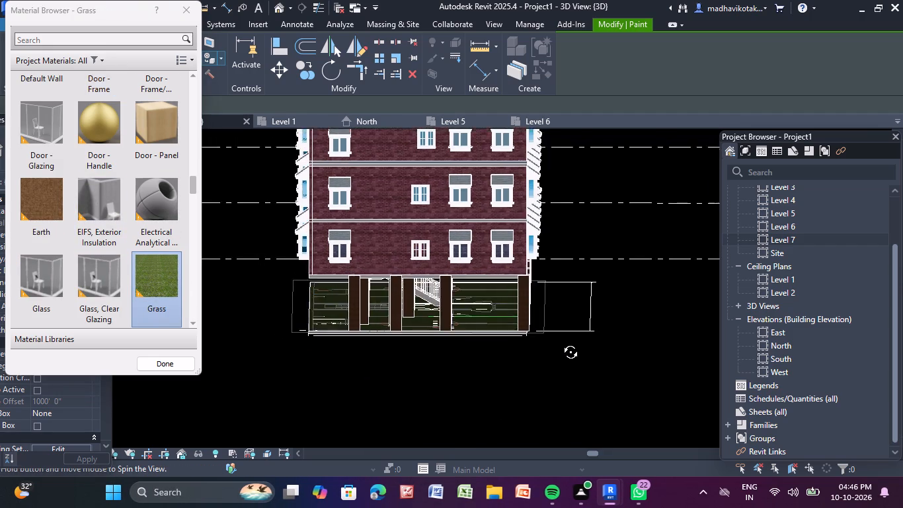
shift+middle_drag(561, 342, 548, 335)
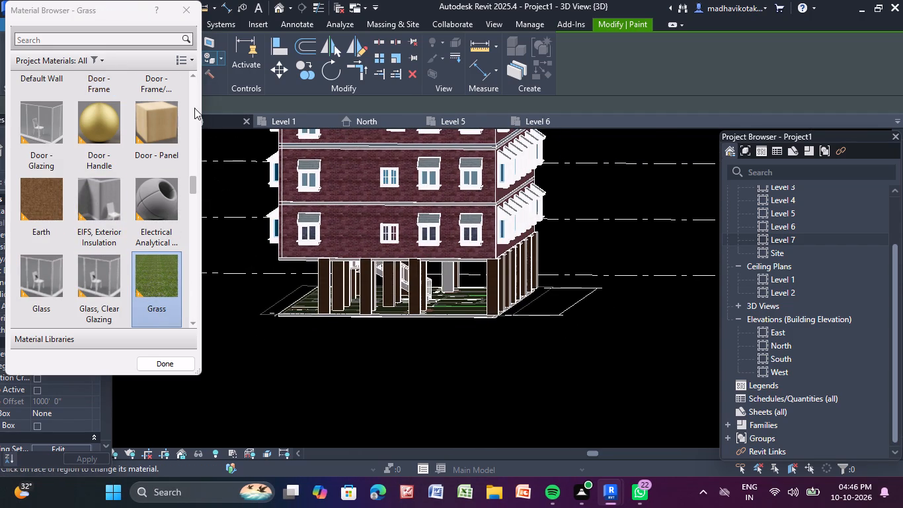
click(182, 11)
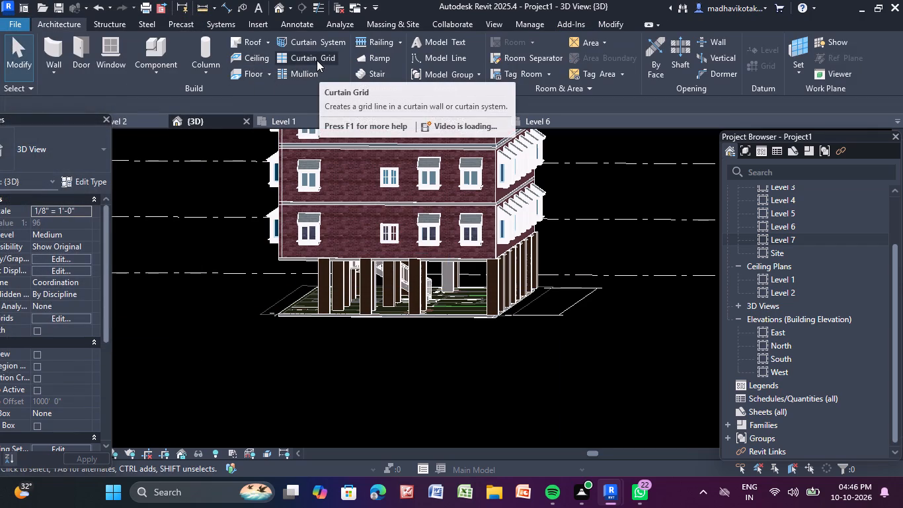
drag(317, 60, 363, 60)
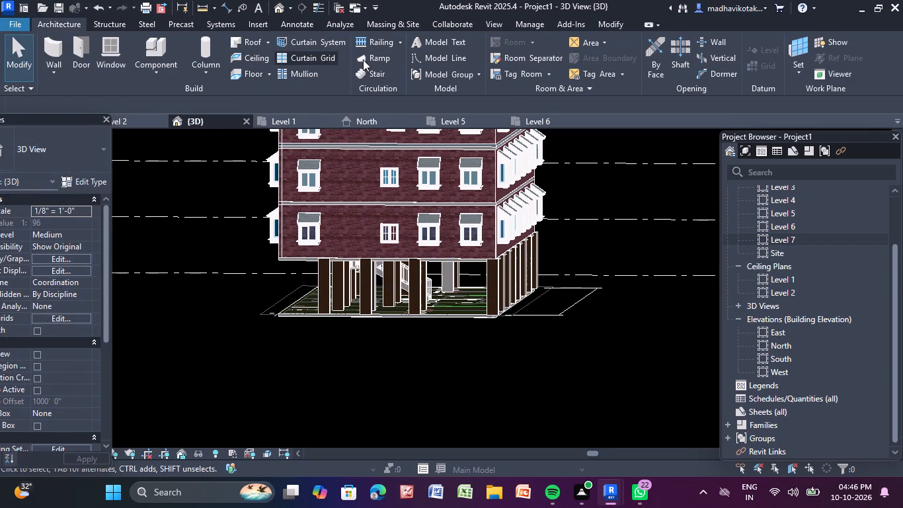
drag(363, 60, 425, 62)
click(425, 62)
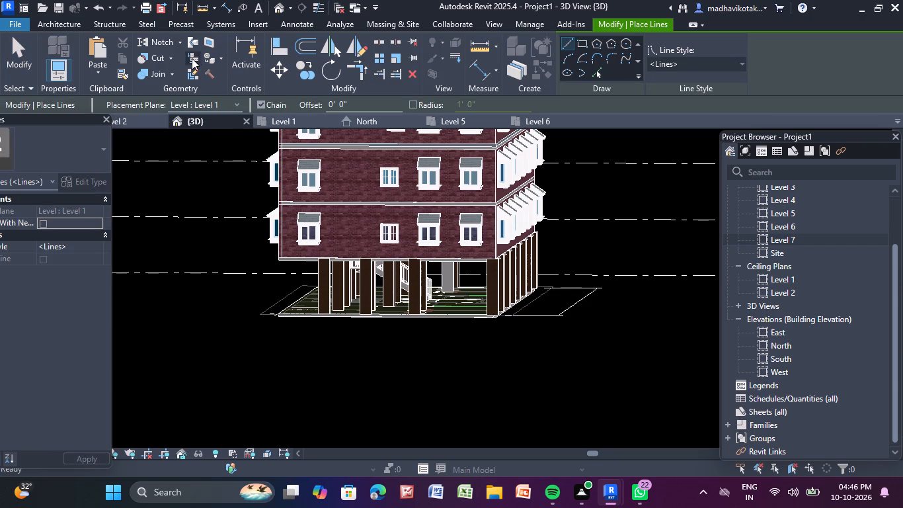
Paint Earth on the remaining grey face of the interior column beyond the staircase and finish painting.
click(204, 58)
click(45, 100)
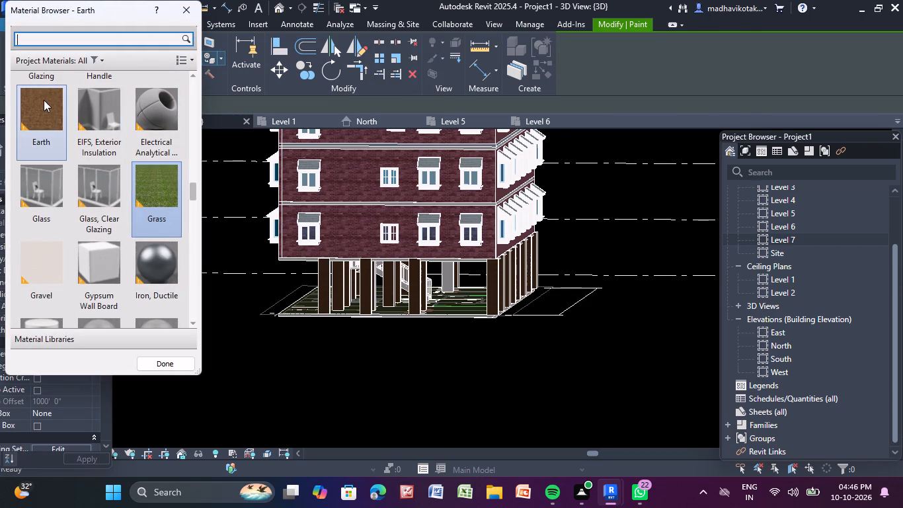
click(448, 276)
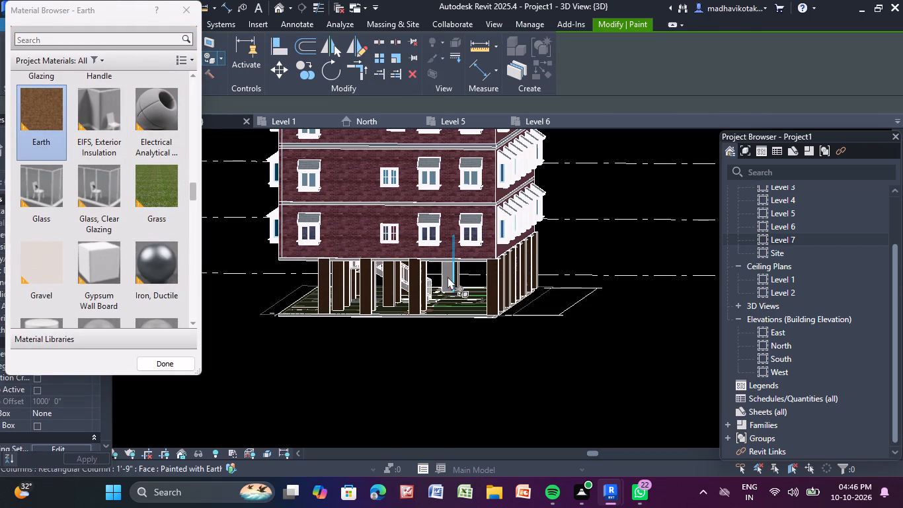
scroll(448, 278, up, 5)
click(450, 274)
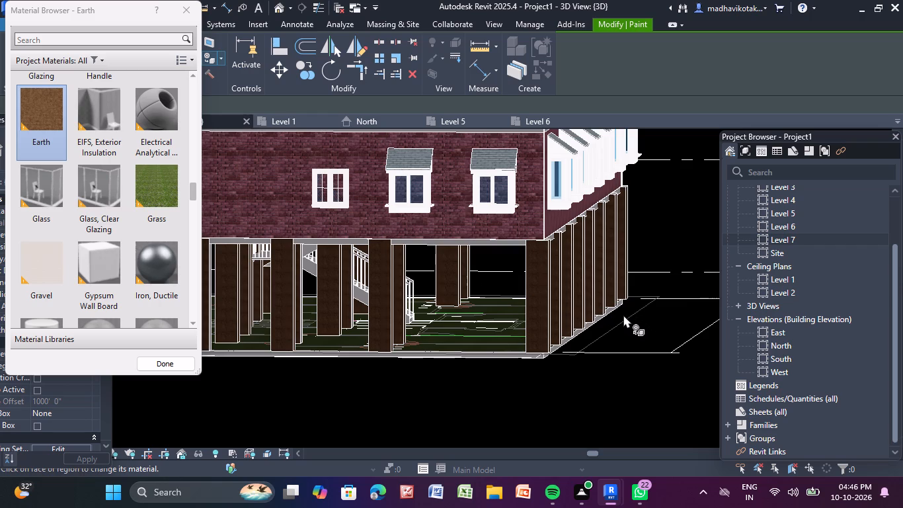
key(Escape)
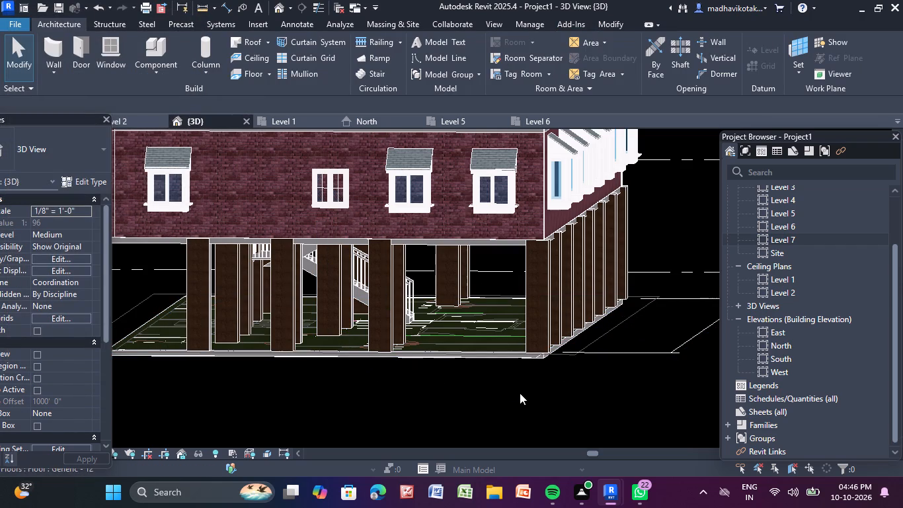
Open the Level 2 floor plan with the whole building outline in view.
scroll(520, 393, down, 4)
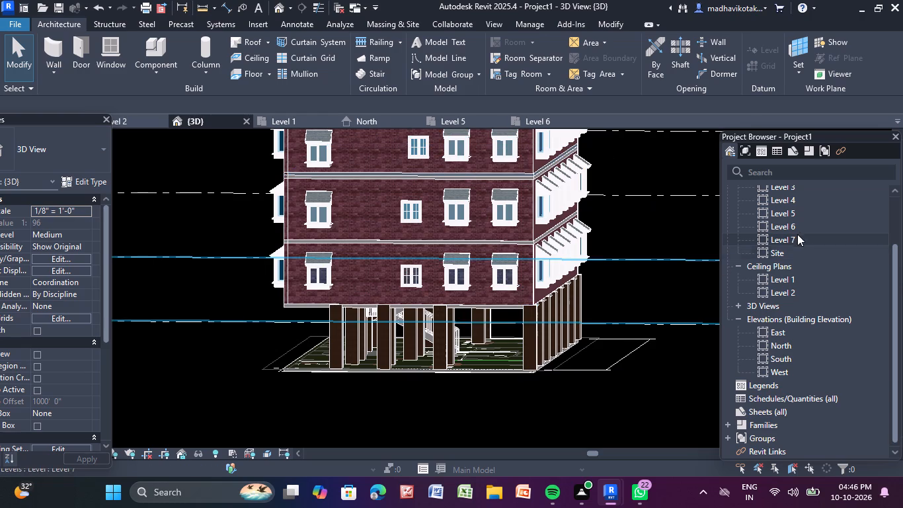
scroll(790, 219, up, 4)
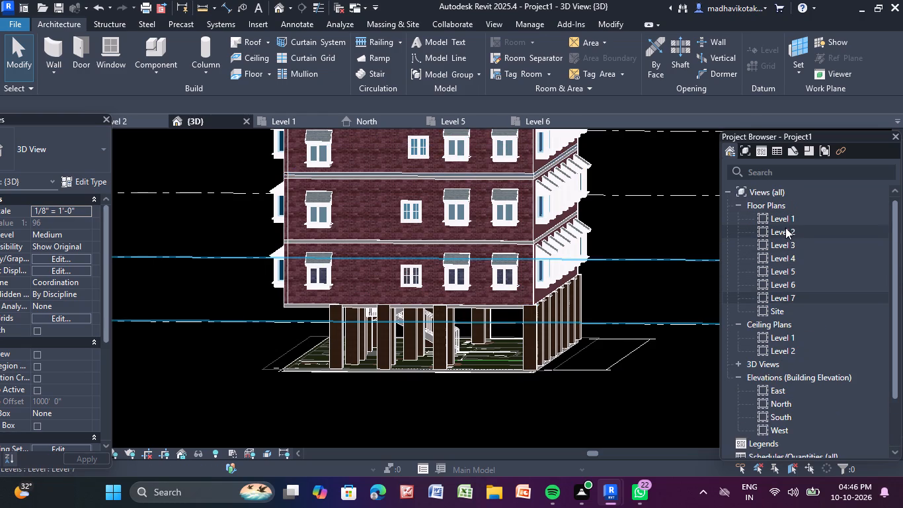
click(785, 230)
double_click(783, 232)
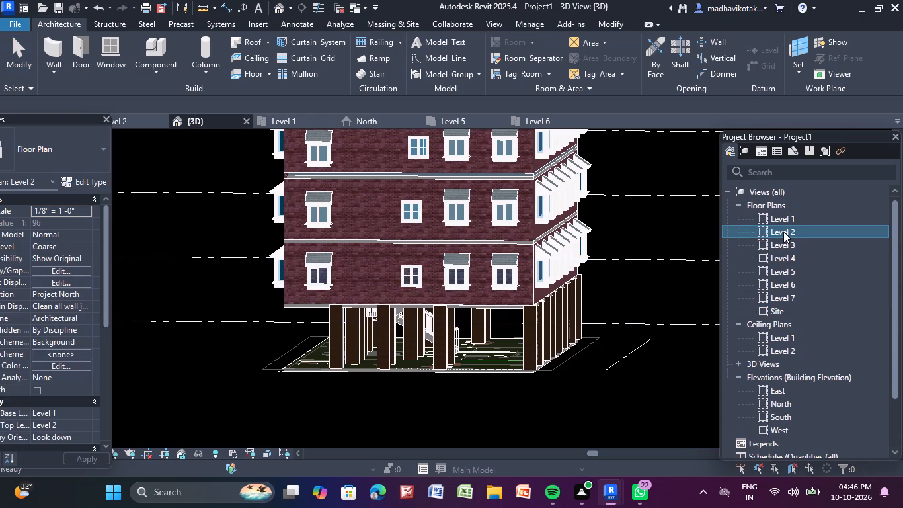
double_click(807, 230)
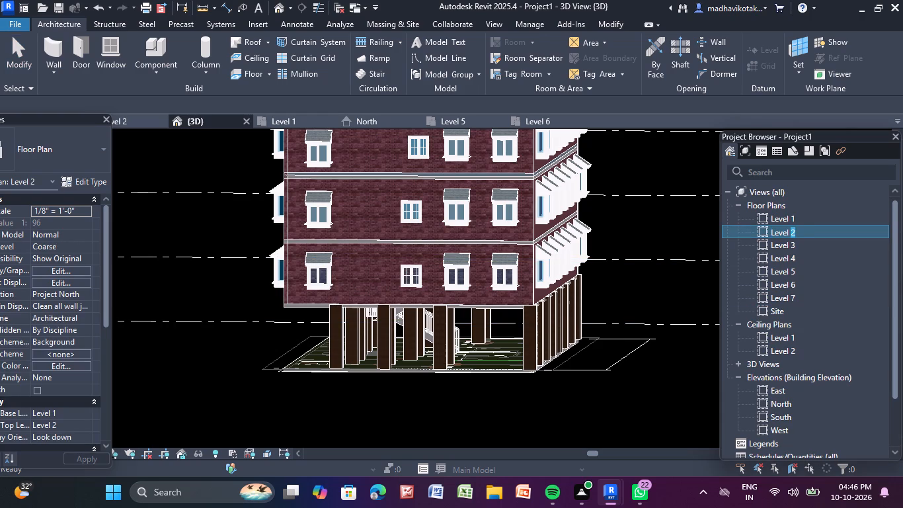
key(Escape)
double_click(820, 233)
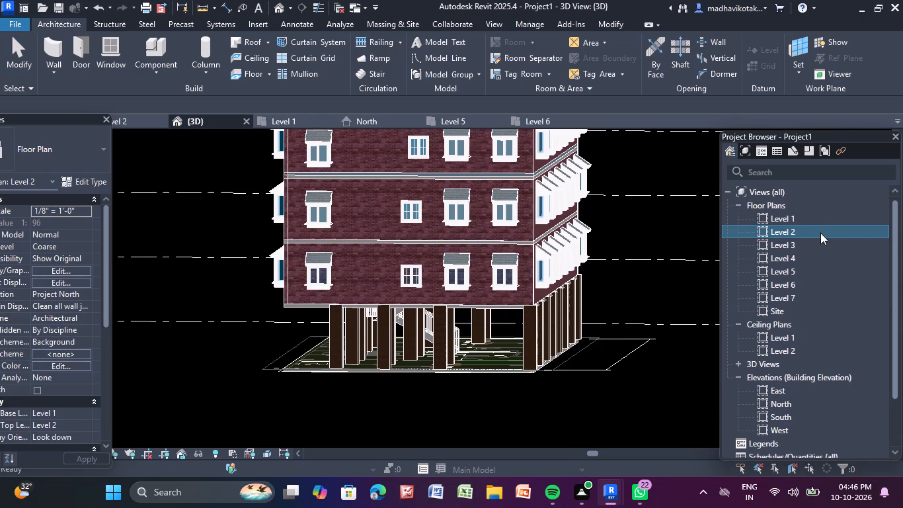
scroll(701, 262, down, 2)
middle_drag(696, 265, 712, 255)
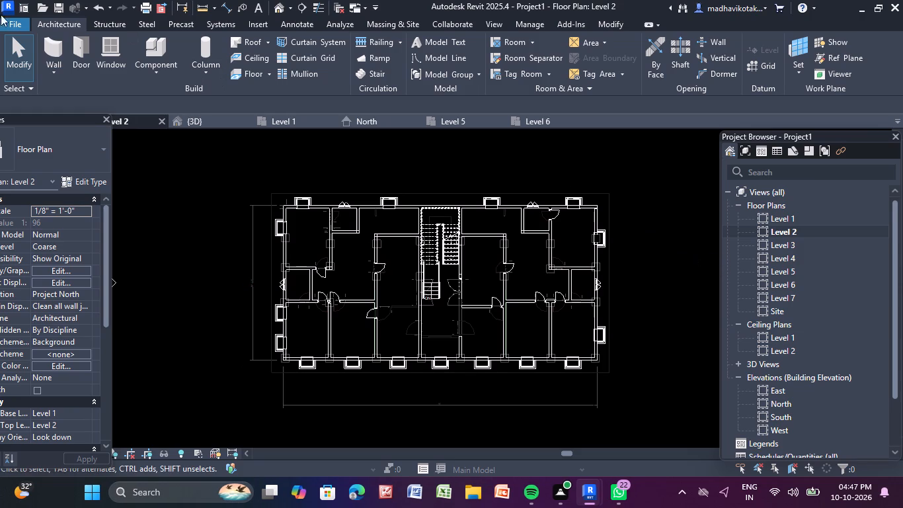
Draw a rectangle of 4.5" p walls, 85' by 45', along the outer outline around the Level 2 plan and return to the 3D view.
click(52, 52)
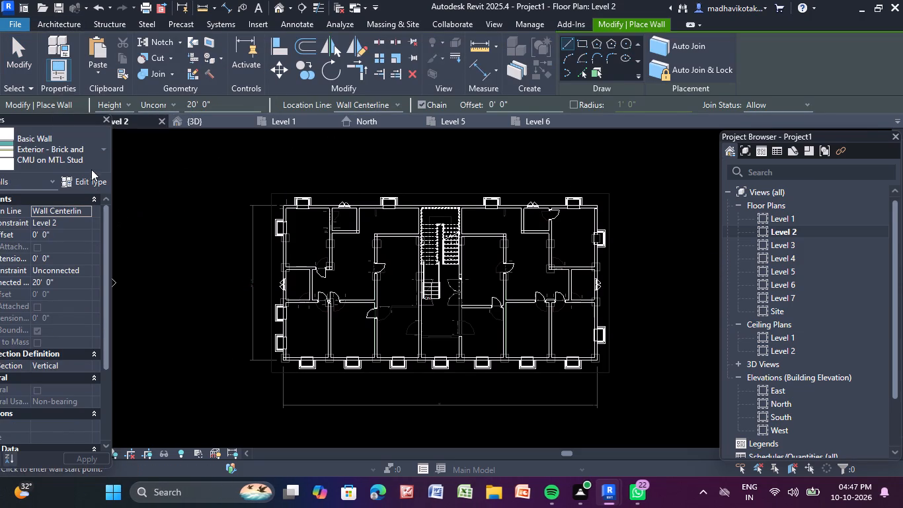
click(99, 146)
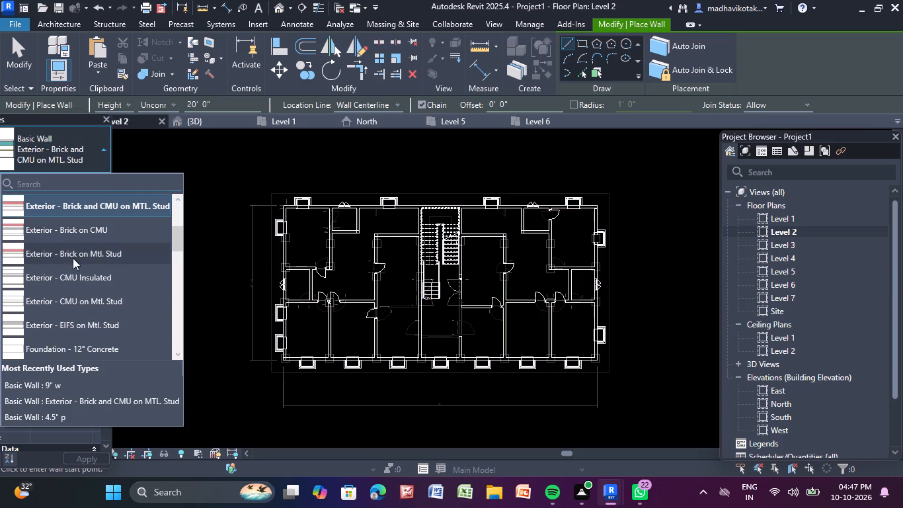
click(31, 417)
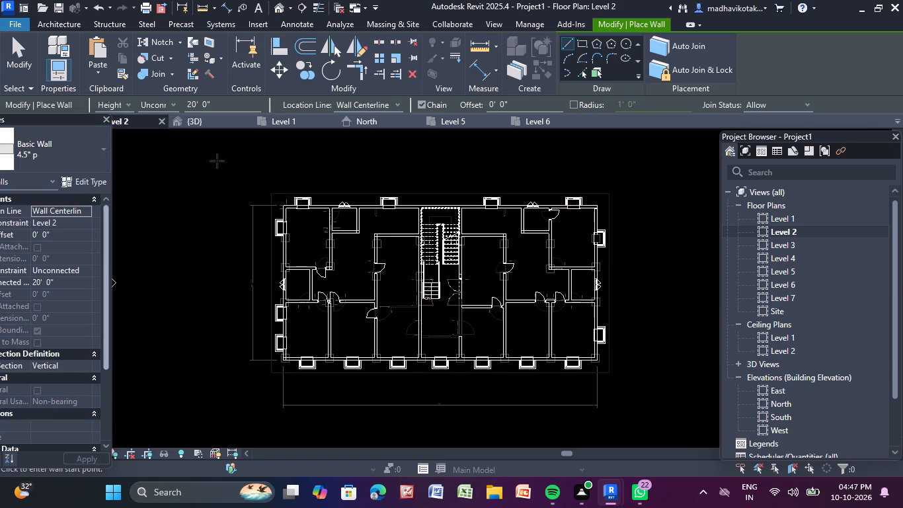
click(583, 40)
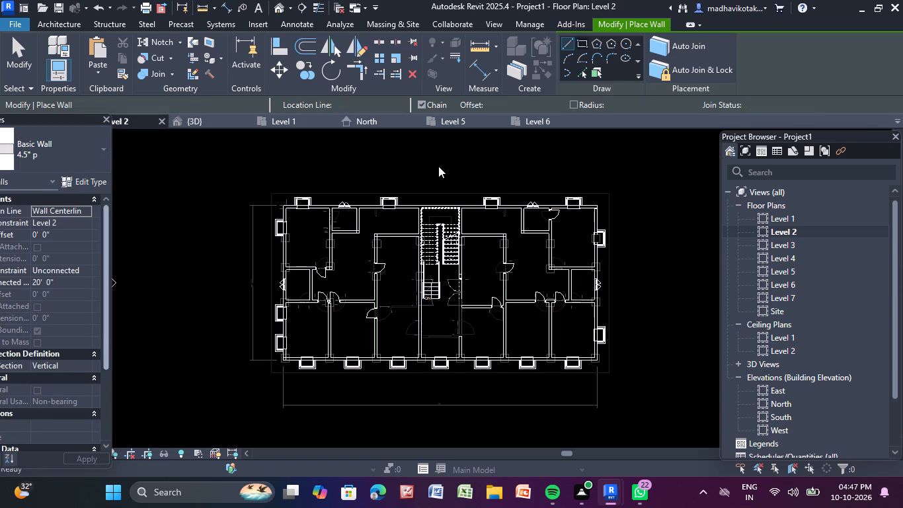
click(270, 195)
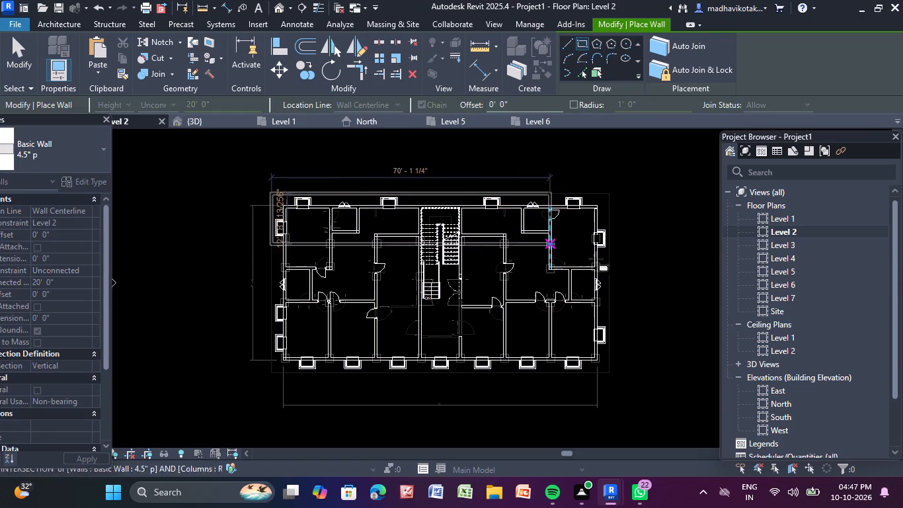
click(615, 377)
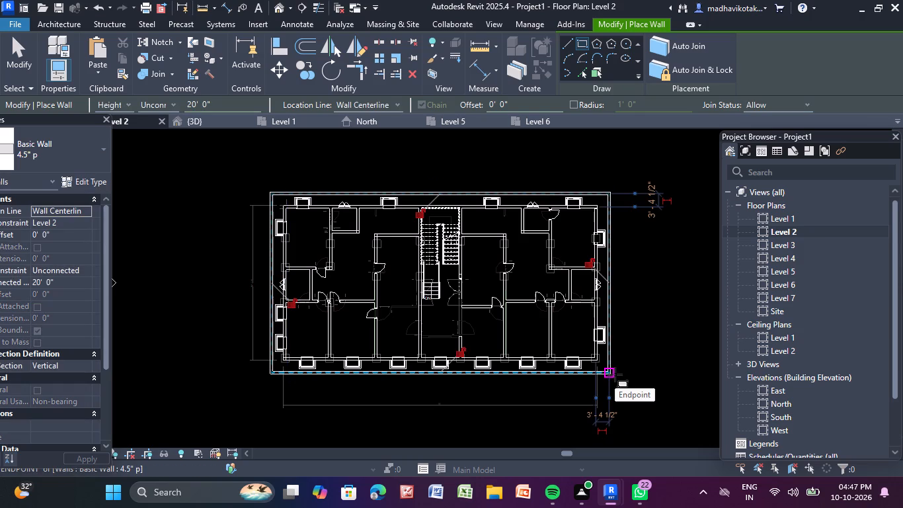
key(Escape)
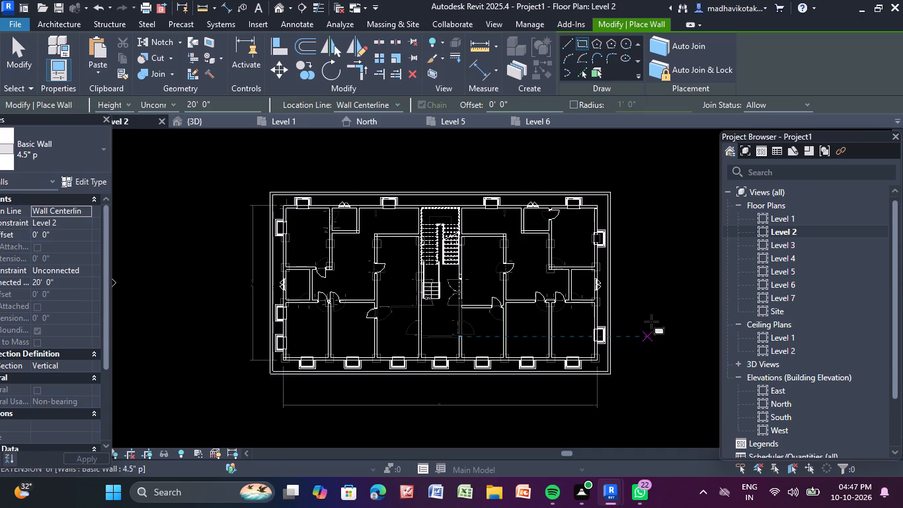
key(Escape)
click(610, 286)
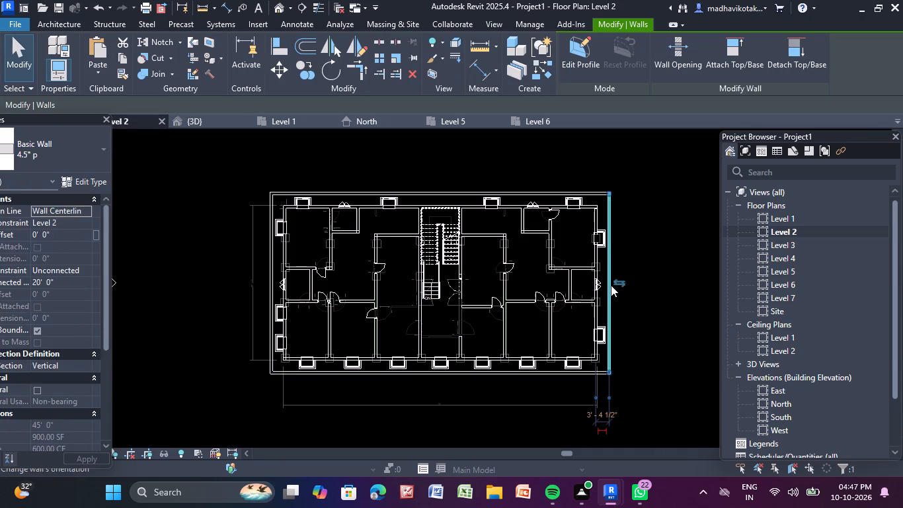
key(Escape)
click(204, 122)
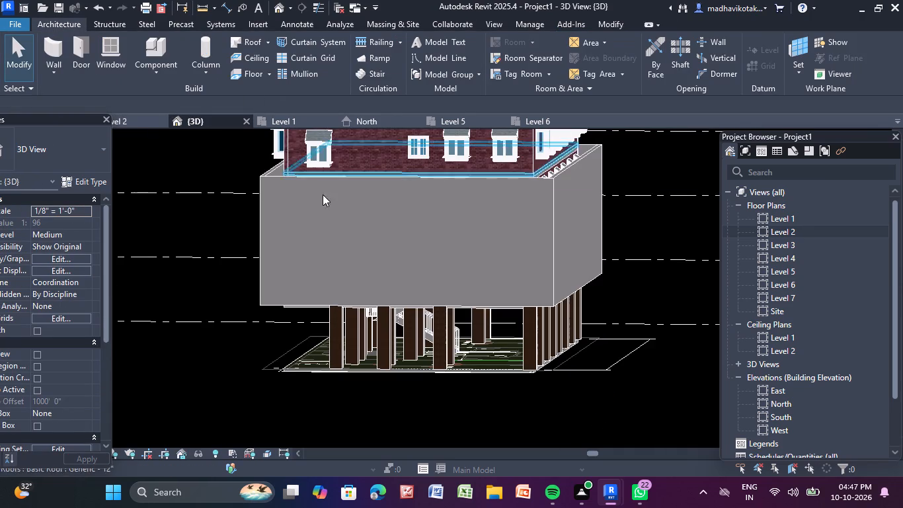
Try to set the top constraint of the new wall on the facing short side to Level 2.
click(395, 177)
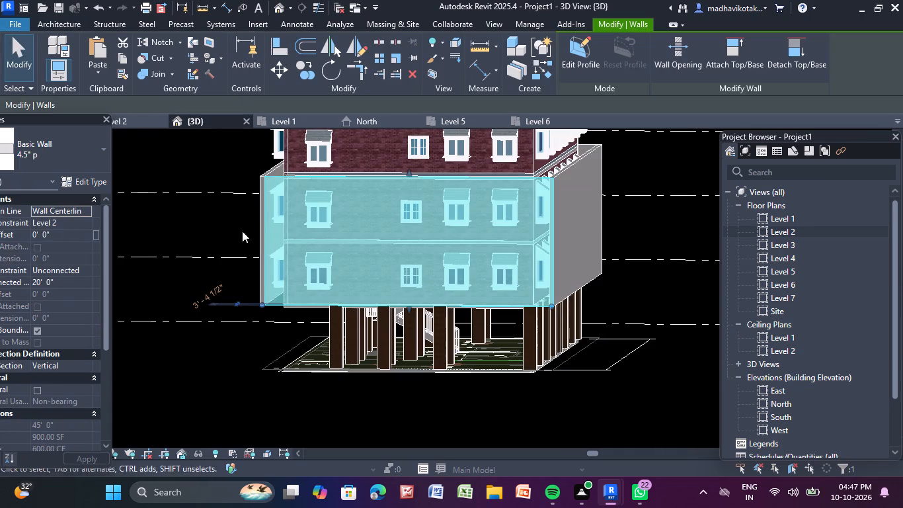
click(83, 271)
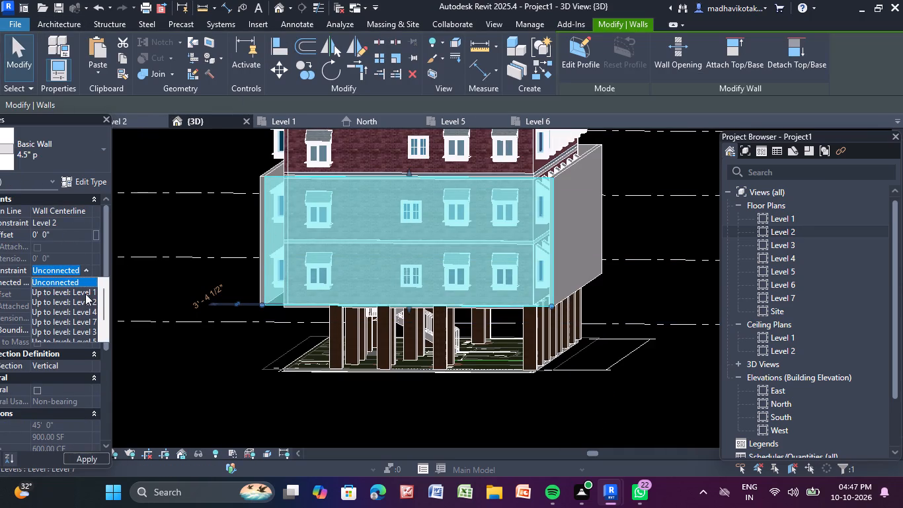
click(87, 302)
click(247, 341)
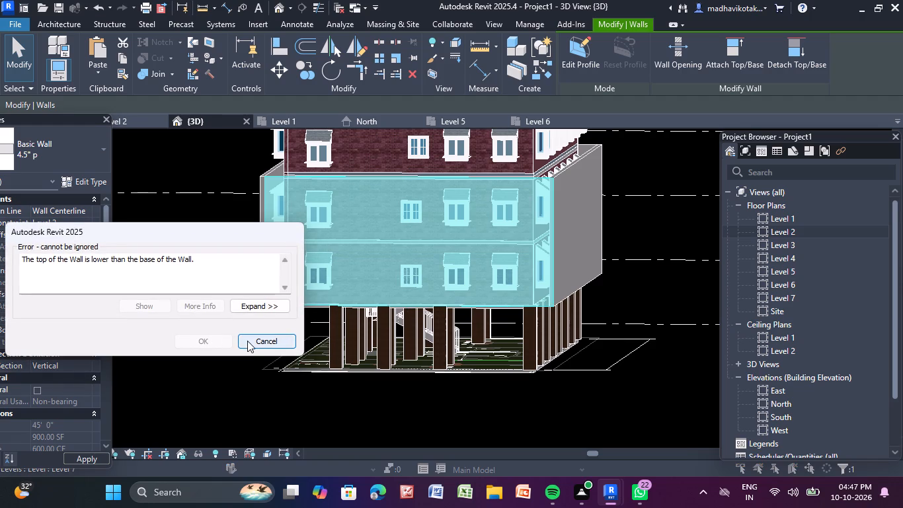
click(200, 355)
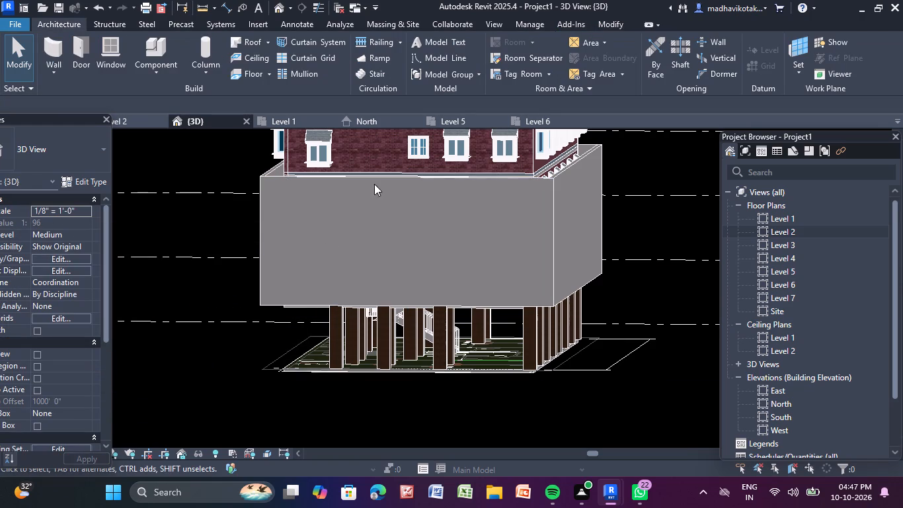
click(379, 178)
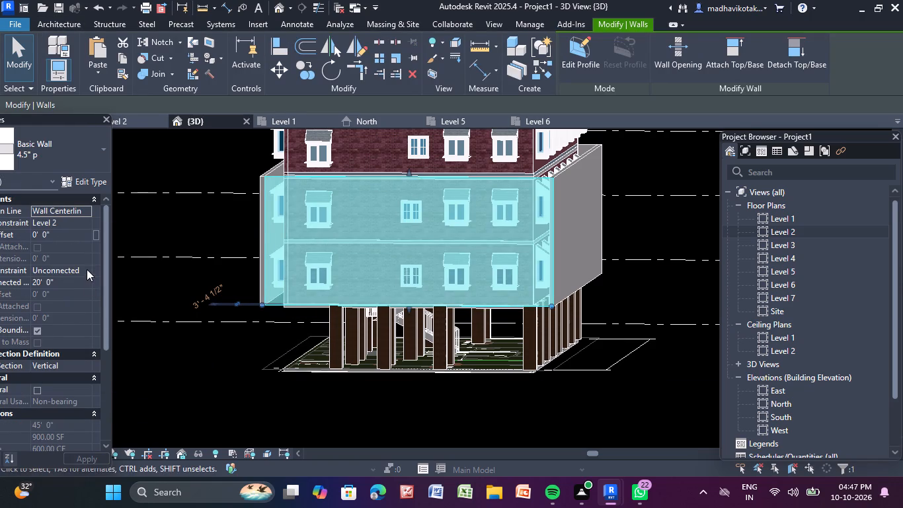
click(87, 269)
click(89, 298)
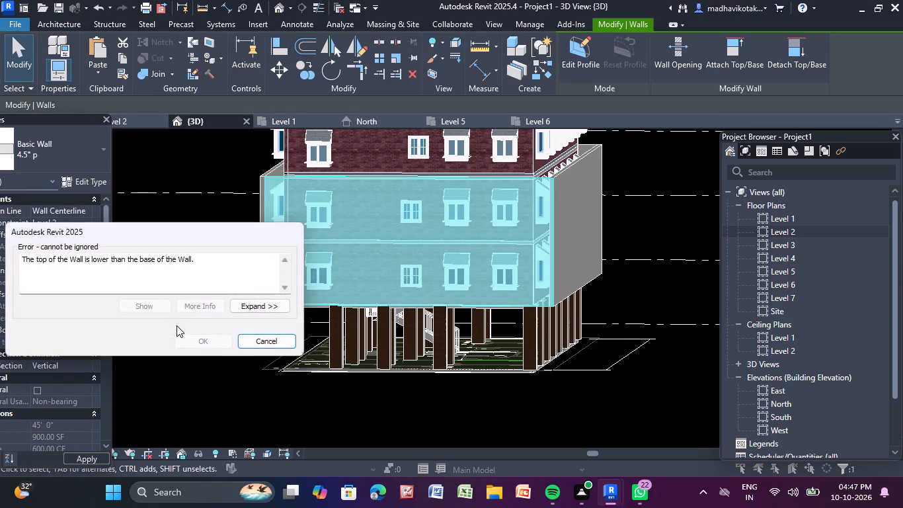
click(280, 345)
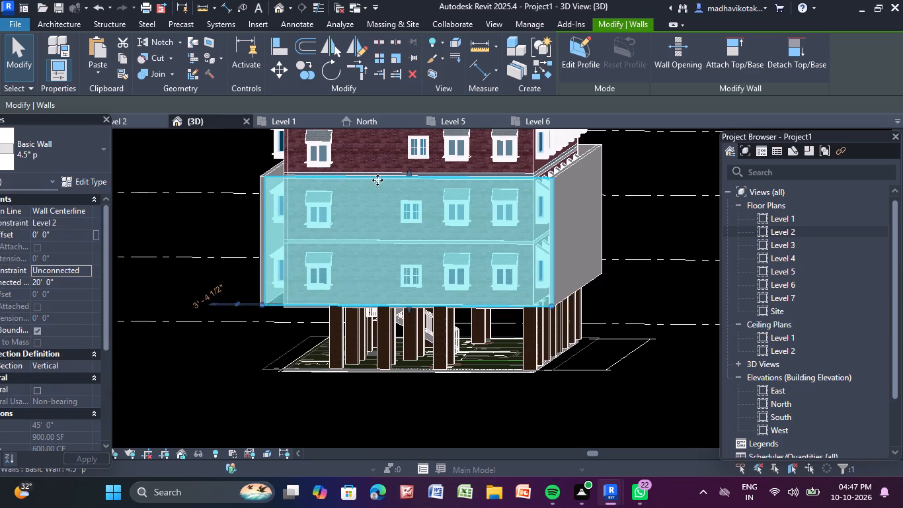
Set the unconnected height of the new wall on the facing short side to 4'.
click(83, 284)
key(BackSpace)
key(BackSpace)
key(BackSpace)
key(BackSpace)
key(BackSpace)
key(BackSpace)
key(BackSpace)
key(BackSpace)
key(BackSpace)
key(BackSpace)
key(BackSpace)
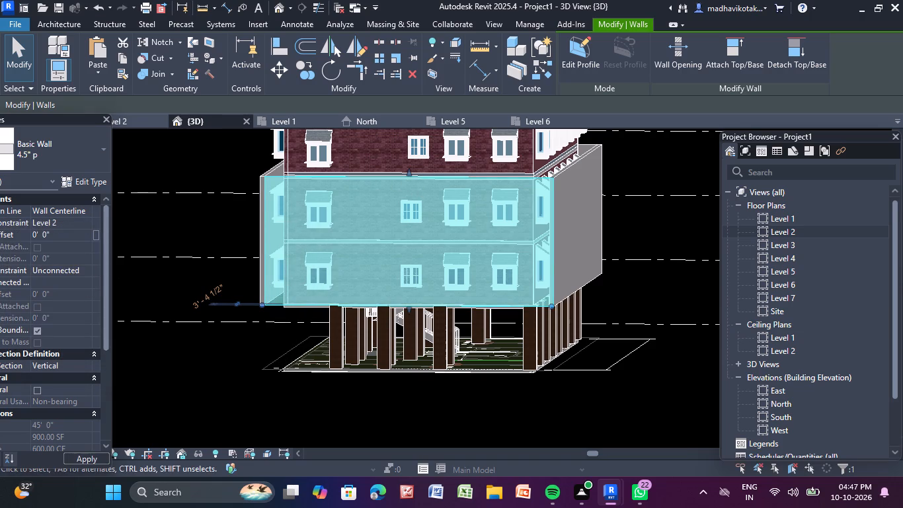
text(4')
key(Return)
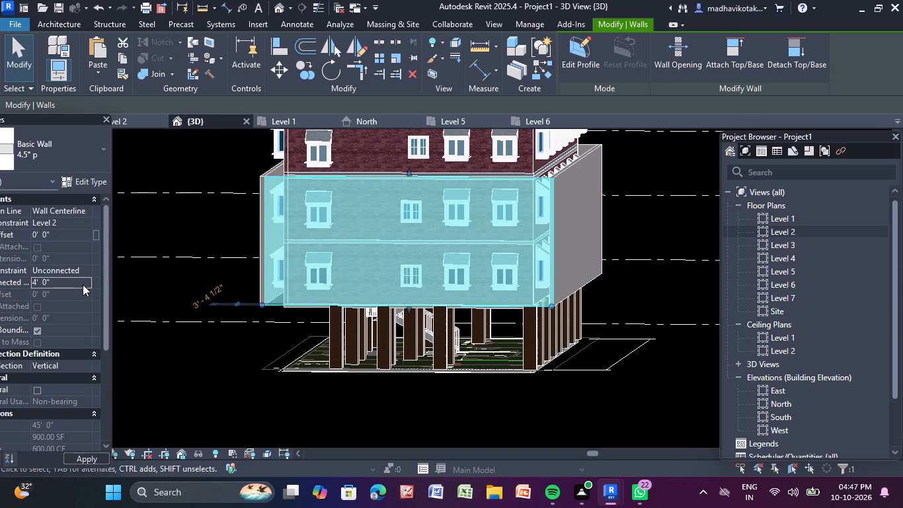
click(200, 400)
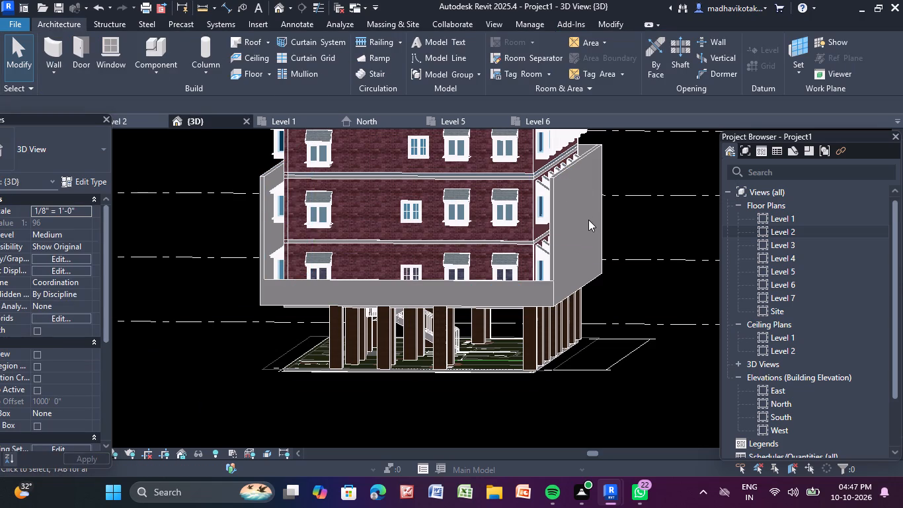
Delete the two long walls and the far short wall of the new 4.5" p rectangle.
key(Delete)
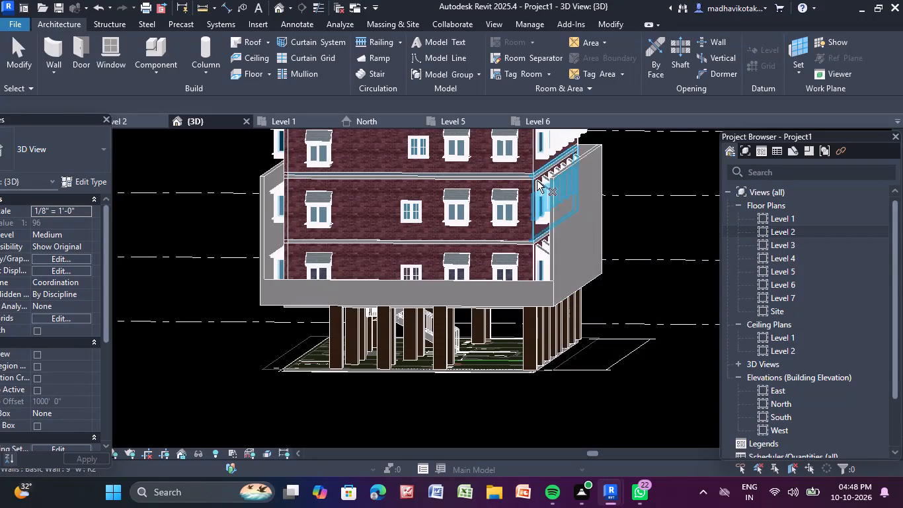
click(563, 172)
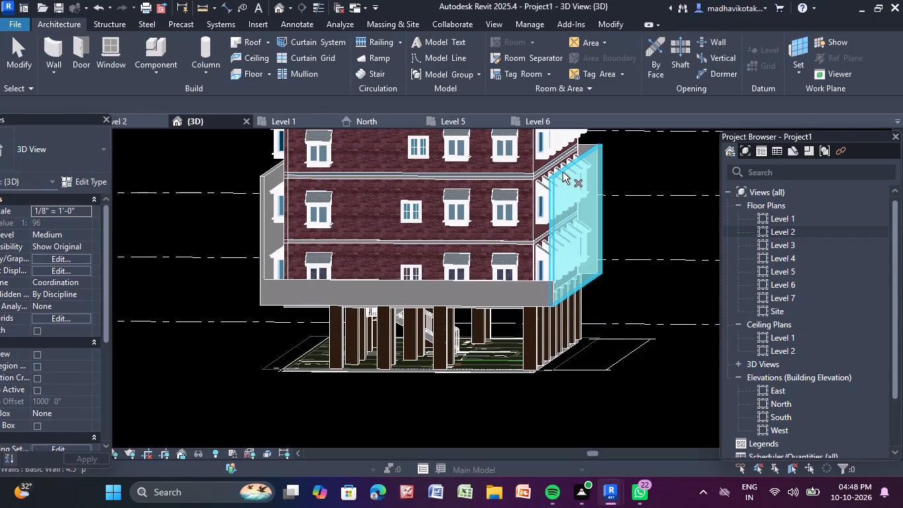
key(Delete)
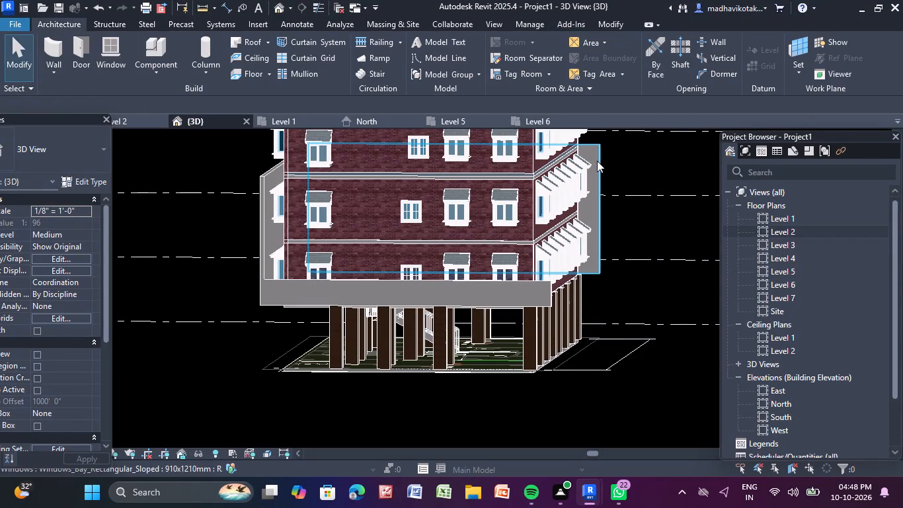
click(597, 161)
key(Delete)
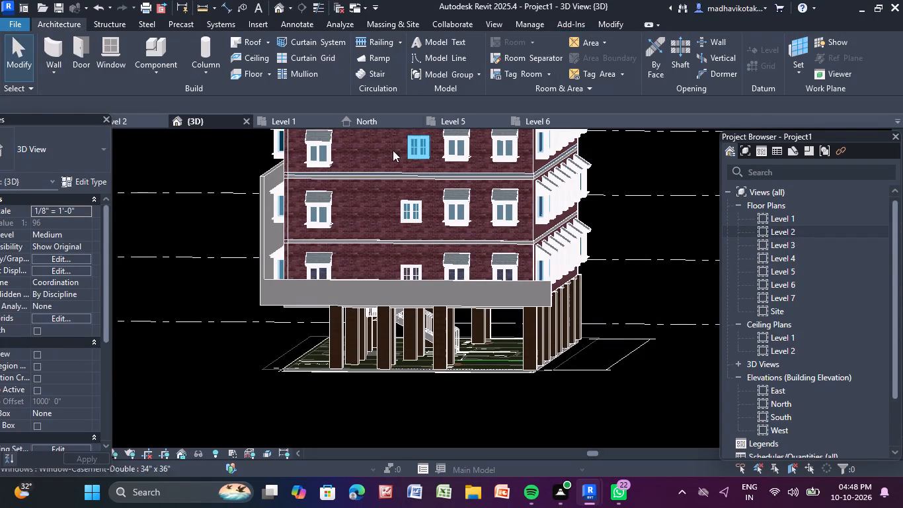
click(259, 208)
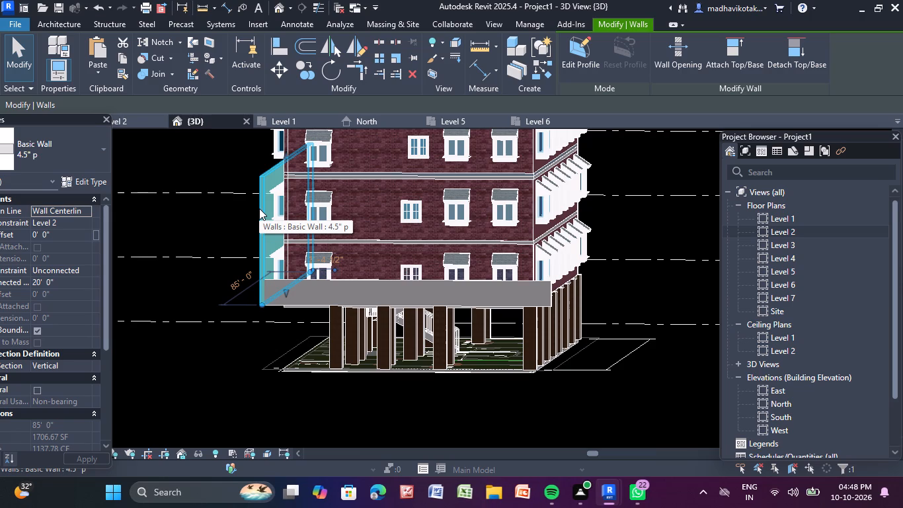
key(Delete)
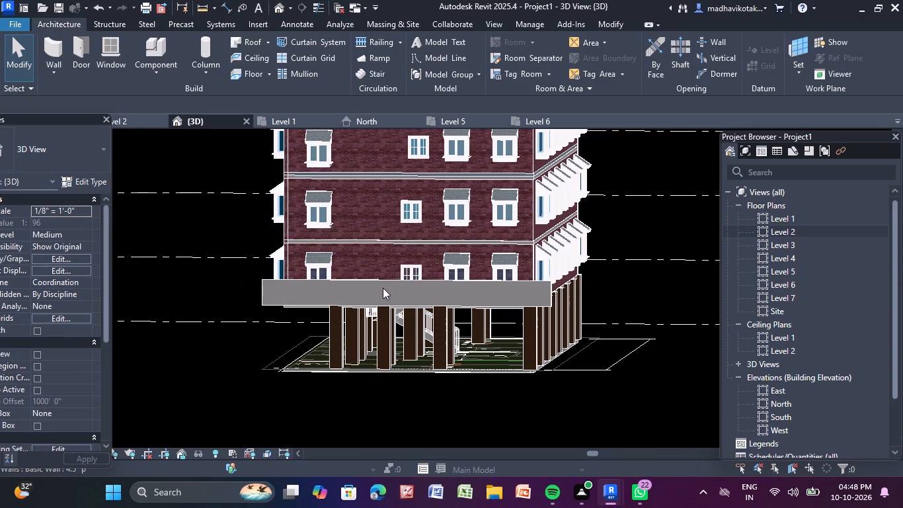
Delete the remaining 4.5" p wall on the facing short side and return to the Level 2 plan.
shift+middle_drag(383, 288, 389, 271)
scroll(389, 271, down, 3)
middle_drag(389, 271, 372, 335)
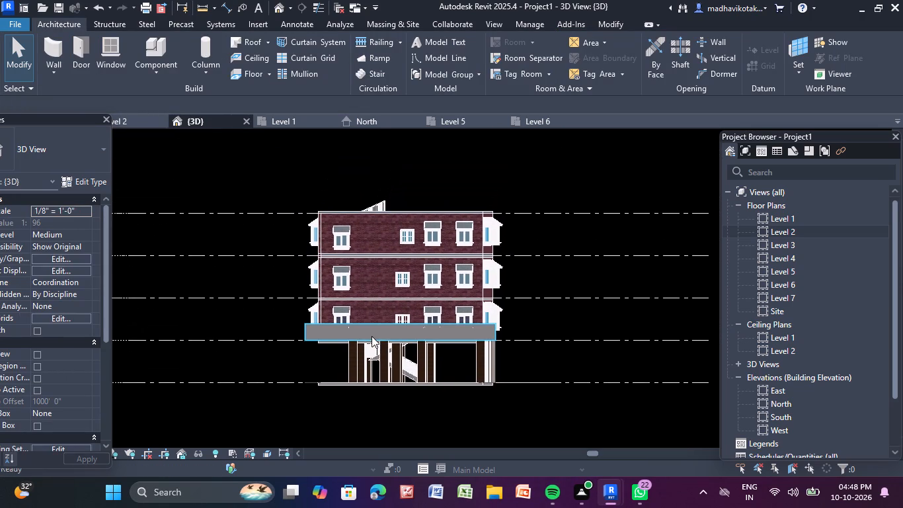
click(483, 327)
key(Delete)
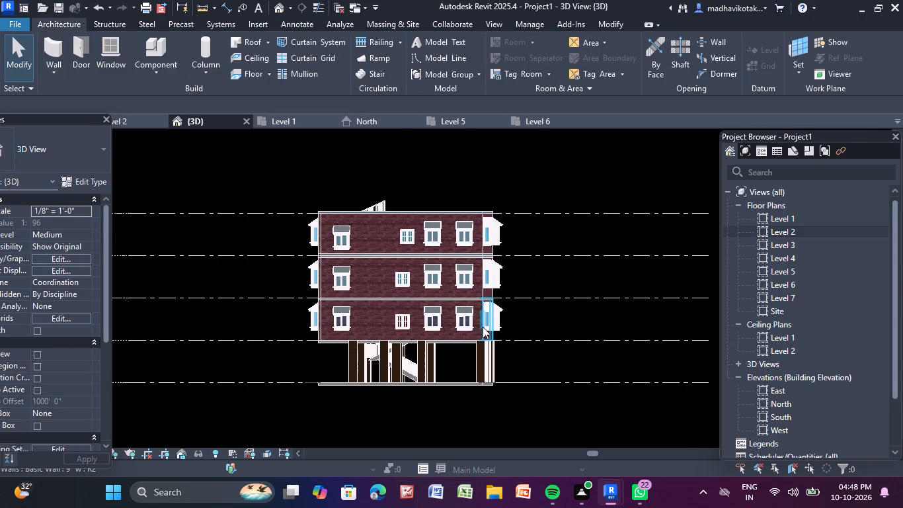
click(127, 120)
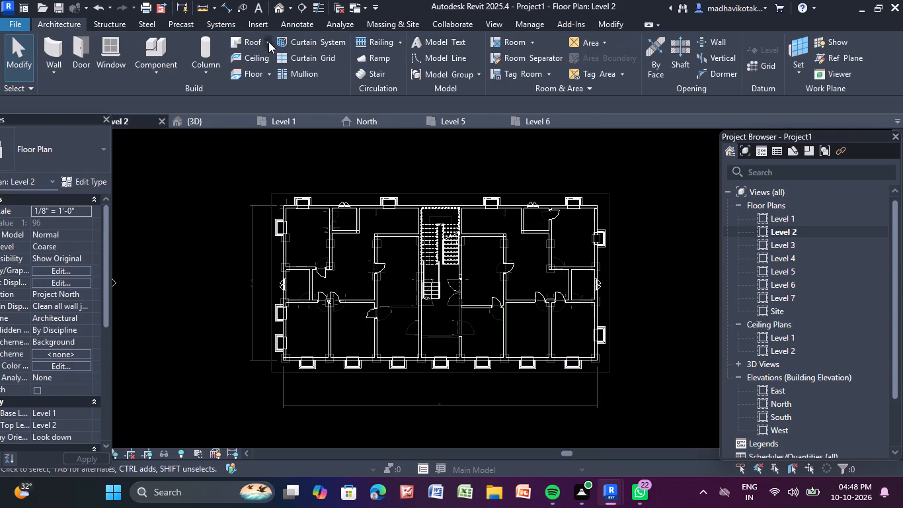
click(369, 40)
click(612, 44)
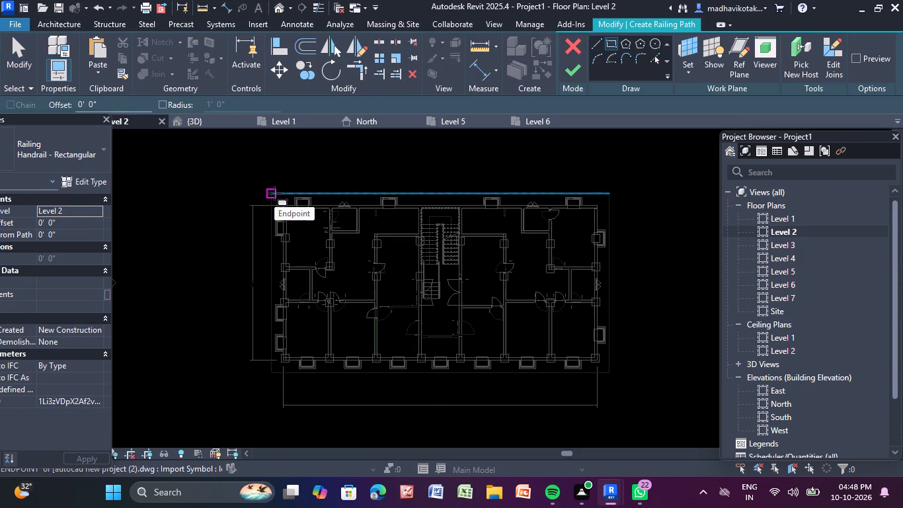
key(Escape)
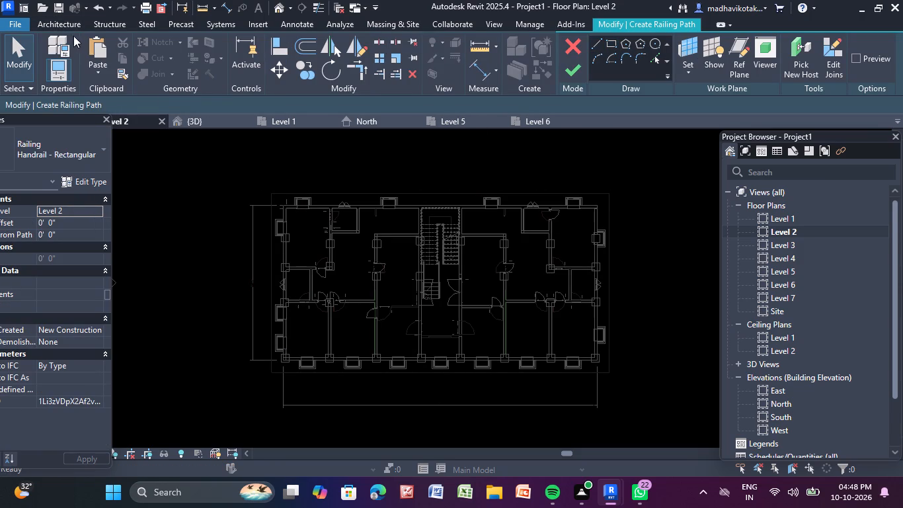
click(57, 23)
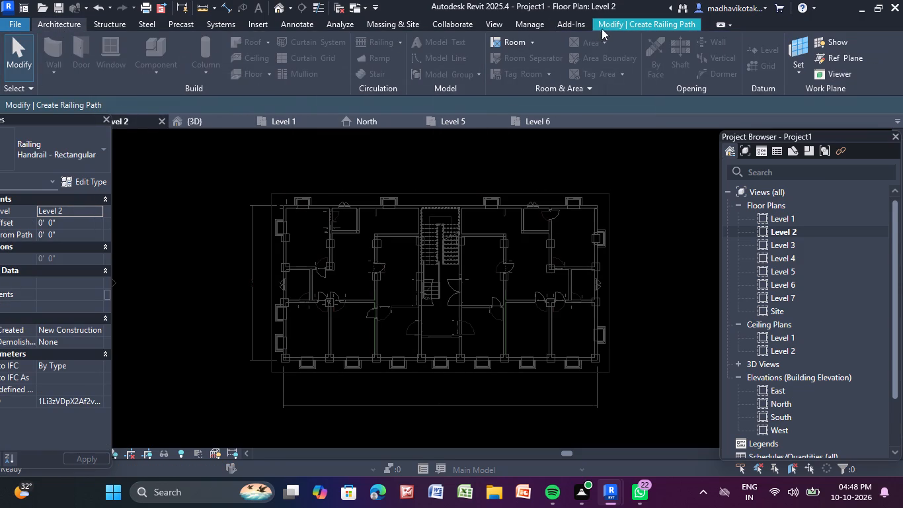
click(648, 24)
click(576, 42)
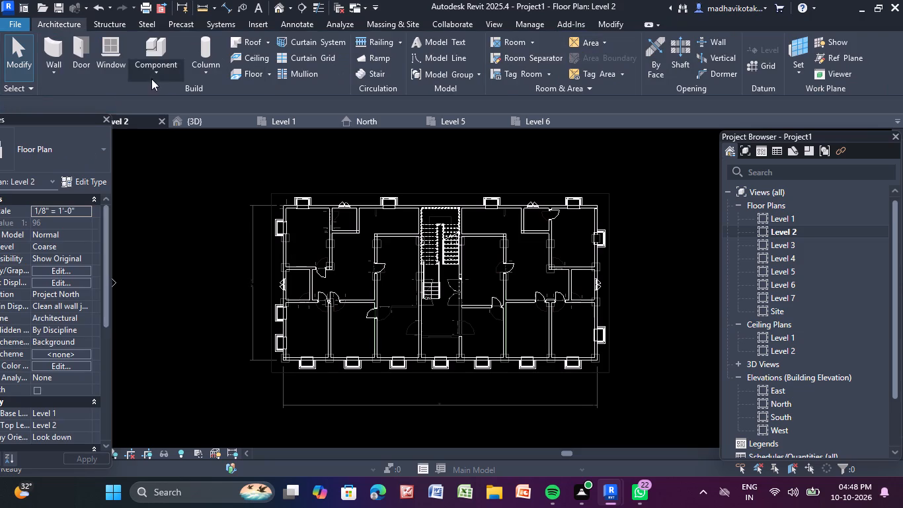
Create a Generic - 12" floor on Level 2 with an 85' by 45' rectangular boundary along the outer outline around the plan.
click(253, 75)
click(682, 40)
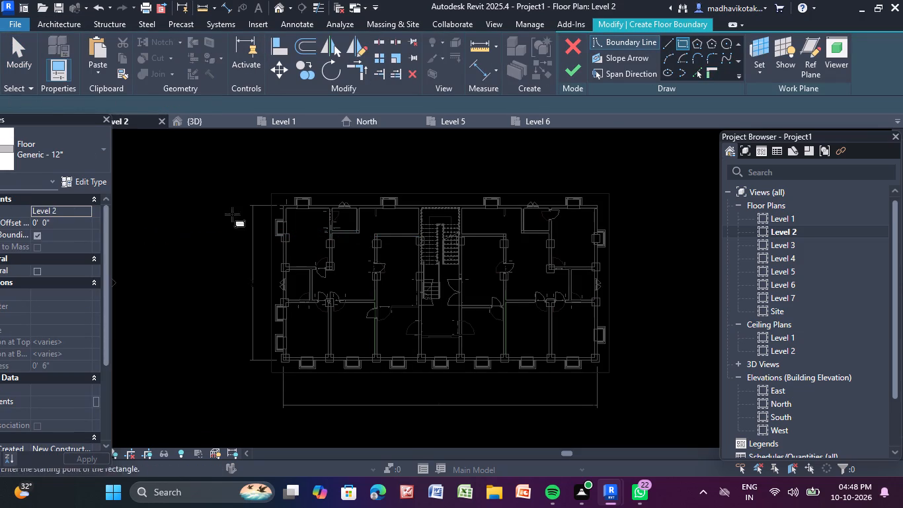
scroll(286, 199, up, 5)
click(258, 190)
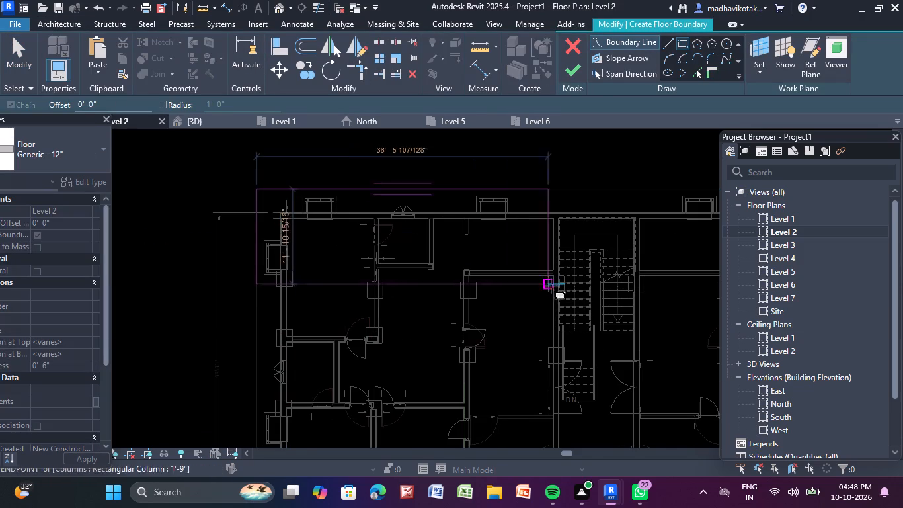
scroll(573, 302, down, 2)
middle_drag(572, 300, 438, 182)
middle_drag(615, 357, 527, 302)
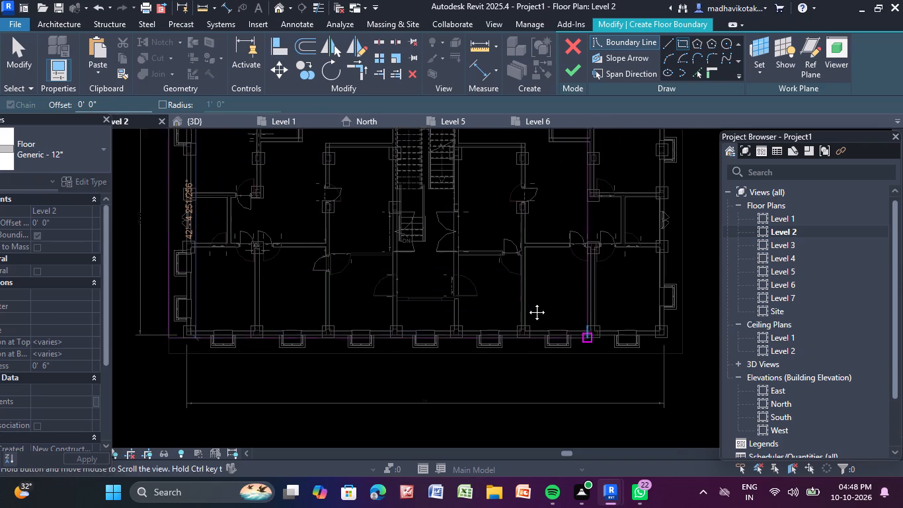
middle_drag(527, 302, 522, 299)
click(617, 309)
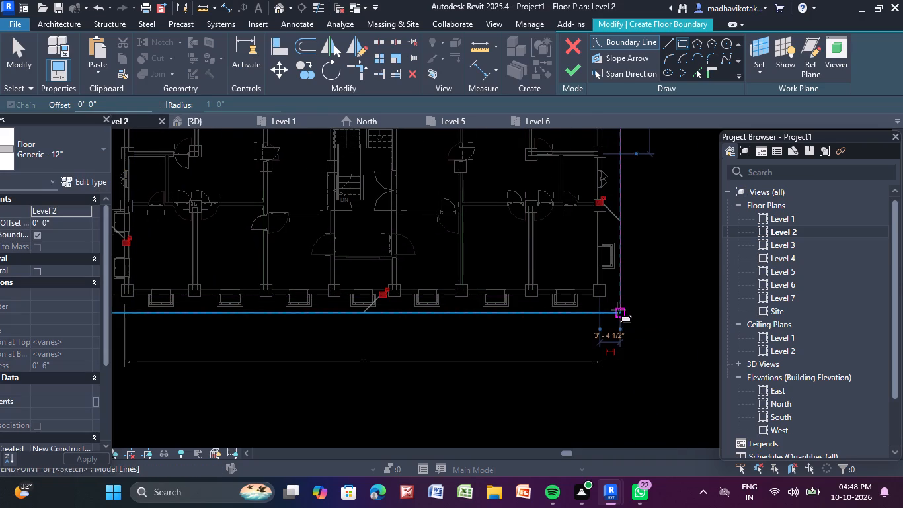
click(569, 70)
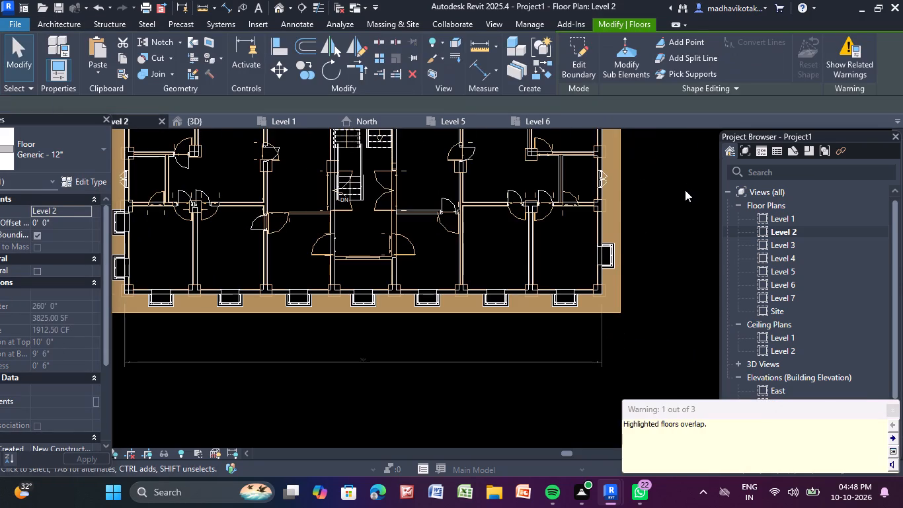
click(685, 190)
In the 3D view, copy the new Level 2 floor and paste it aligned to Level 3.
click(229, 117)
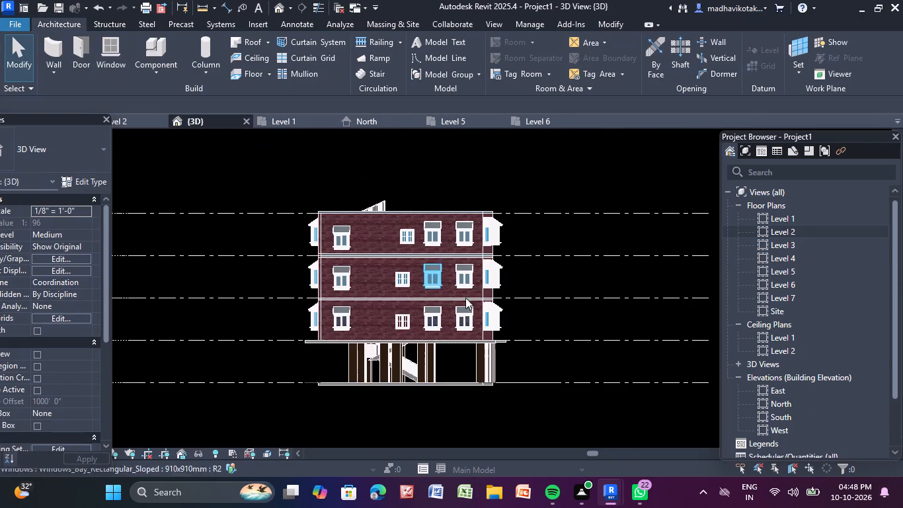
scroll(474, 344, up, 10)
click(469, 339)
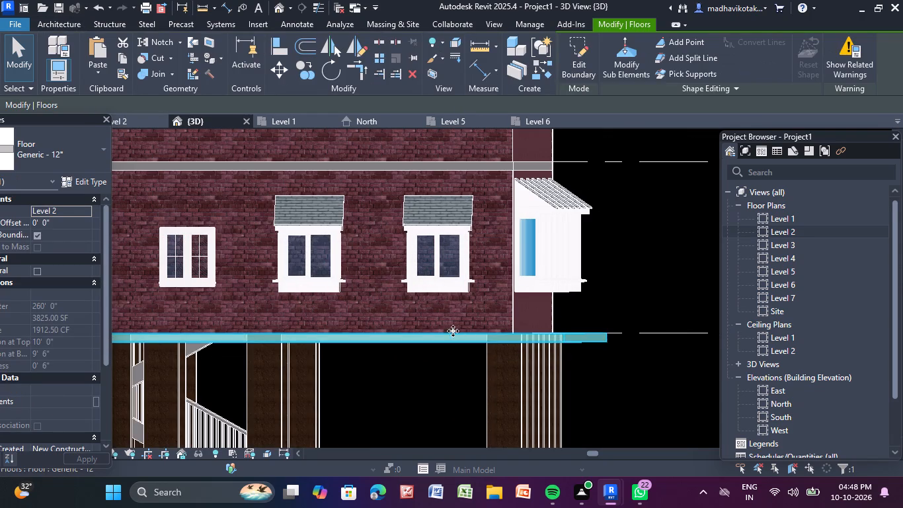
click(102, 69)
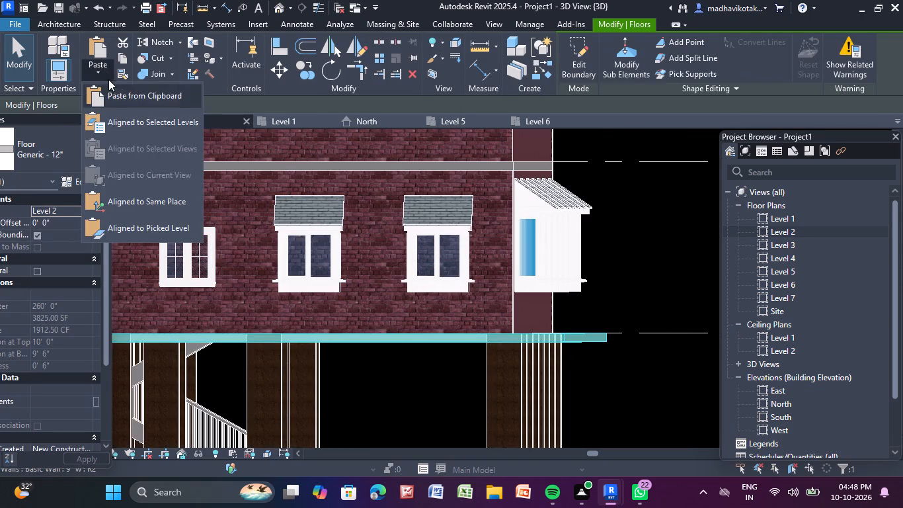
key(Escape)
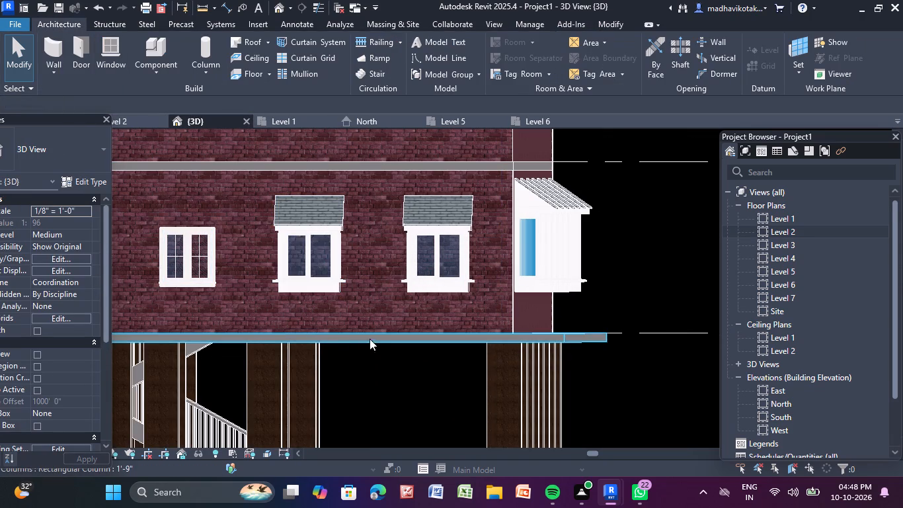
click(388, 337)
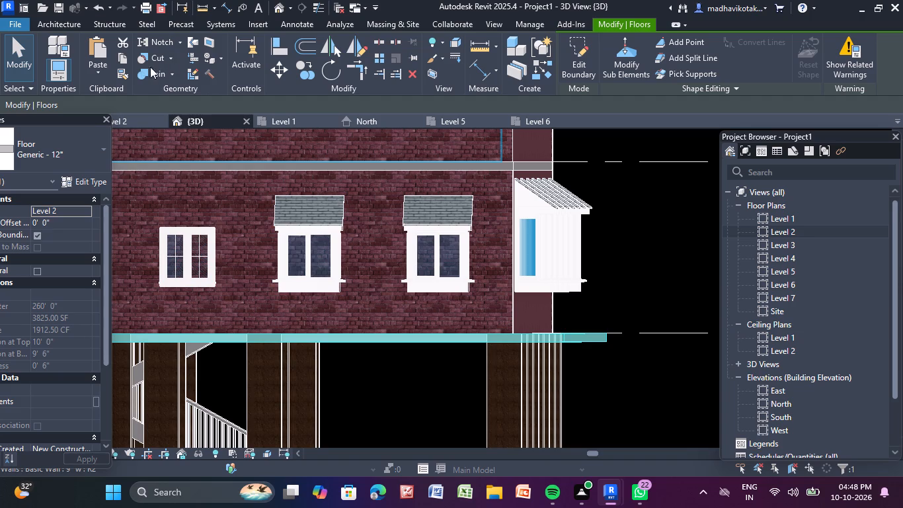
double_click(123, 58)
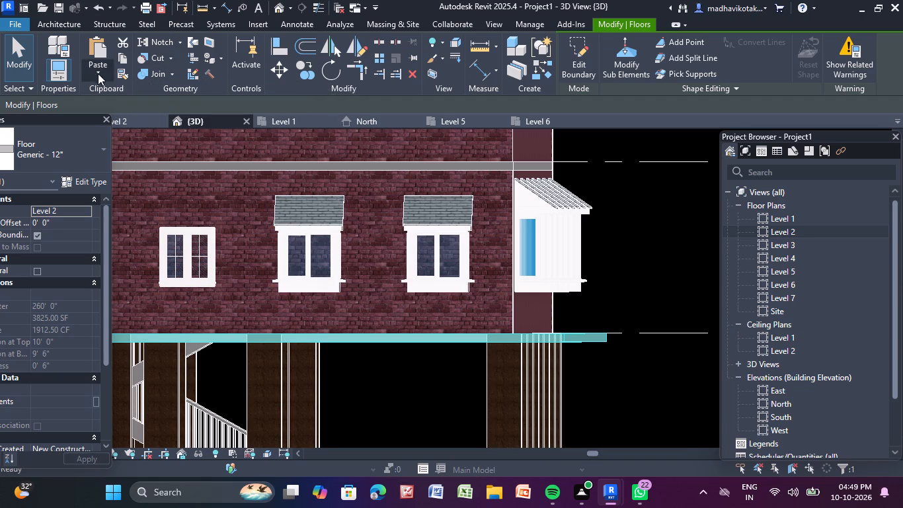
click(98, 73)
click(115, 118)
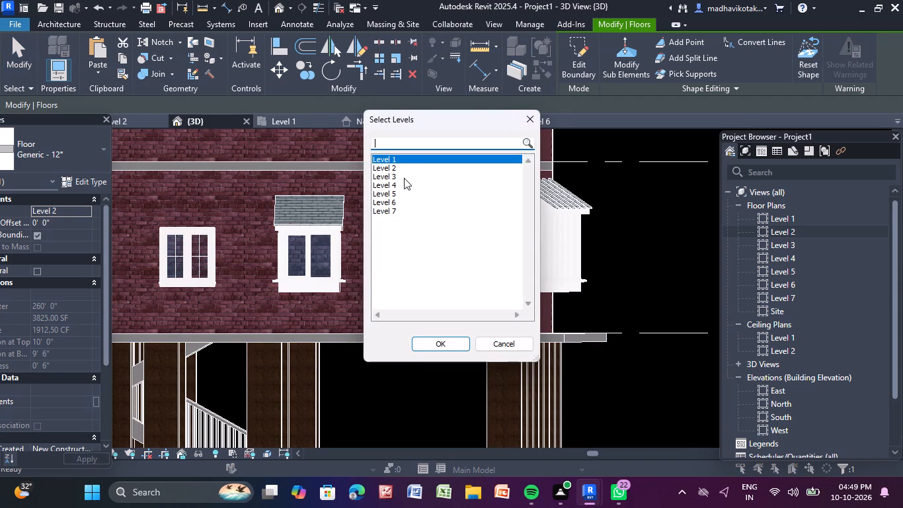
shift+drag(404, 178, 403, 196)
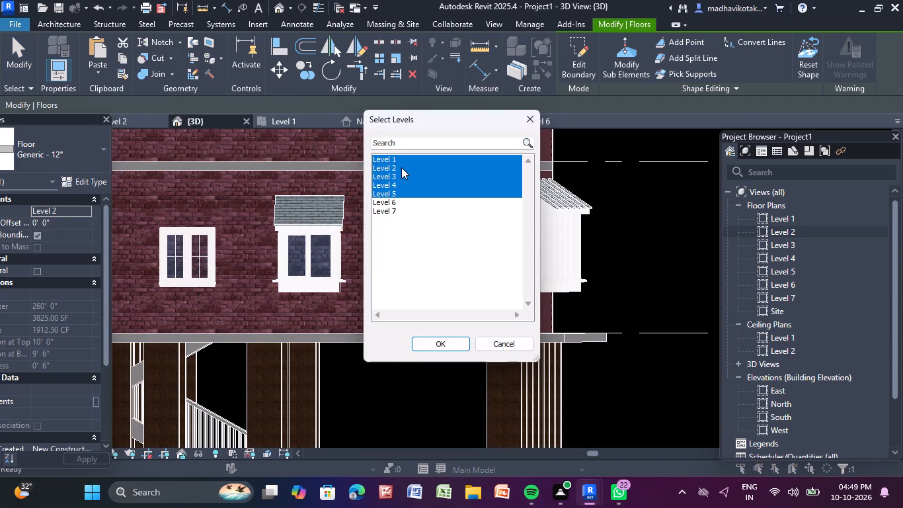
click(402, 157)
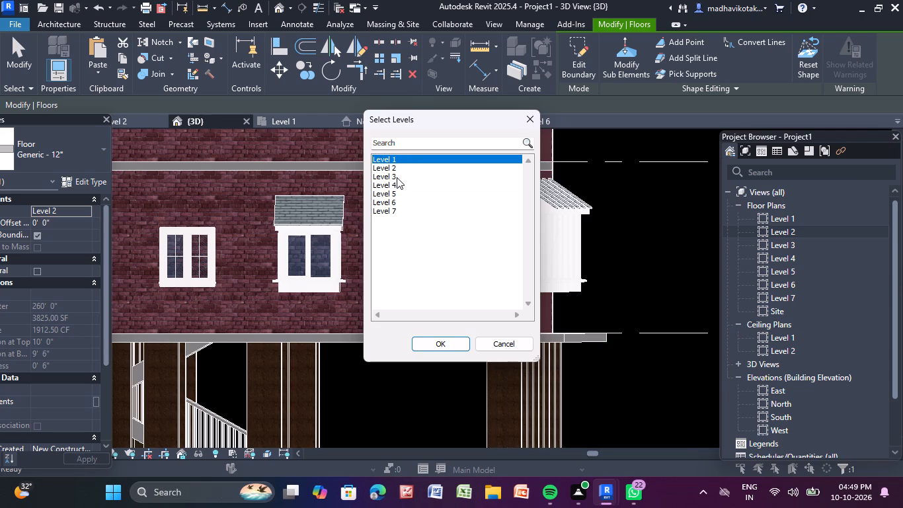
click(396, 174)
drag(396, 174, 395, 187)
key(Escape)
key(Escape)
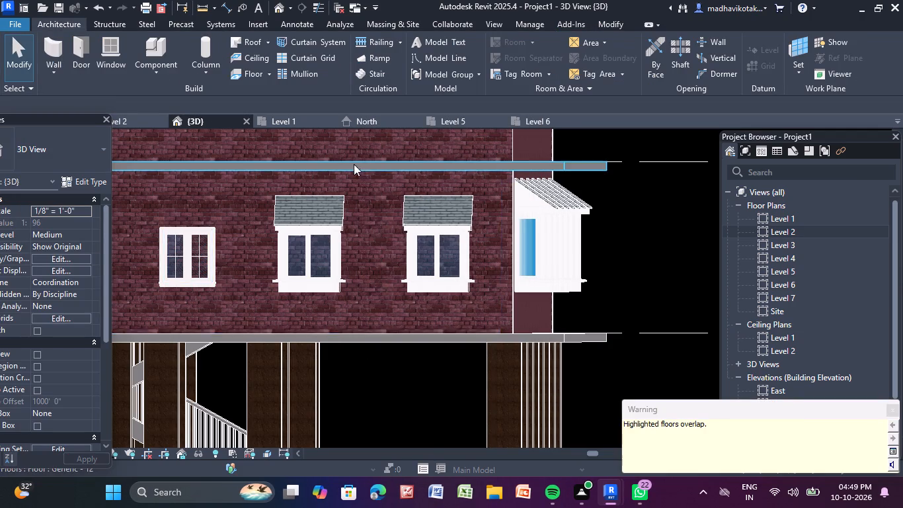
key(Escape)
Inspect the floor and roof slabs between the storeys on the short facade, including the pasted Level 3 floor.
scroll(368, 179, down, 4)
scroll(495, 193, down, 4)
middle_drag(496, 193, 514, 233)
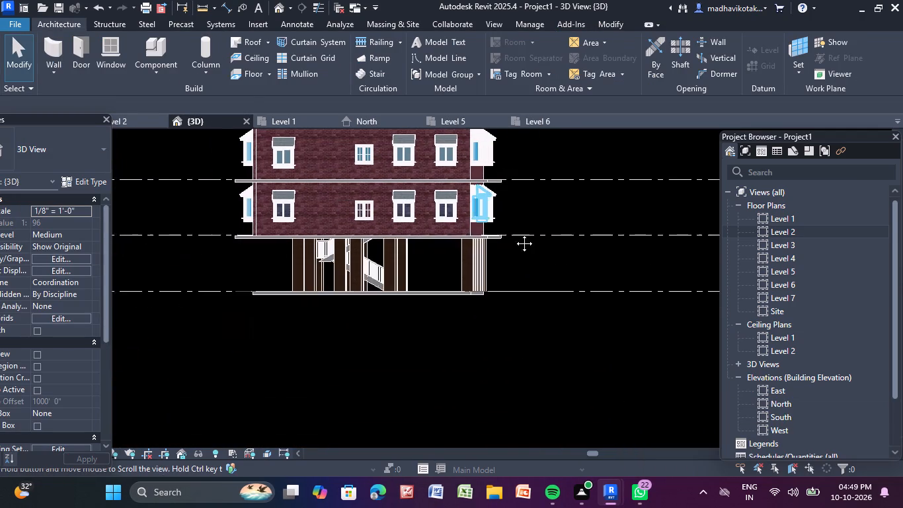
middle_drag(514, 233, 522, 266)
scroll(396, 188, up, 10)
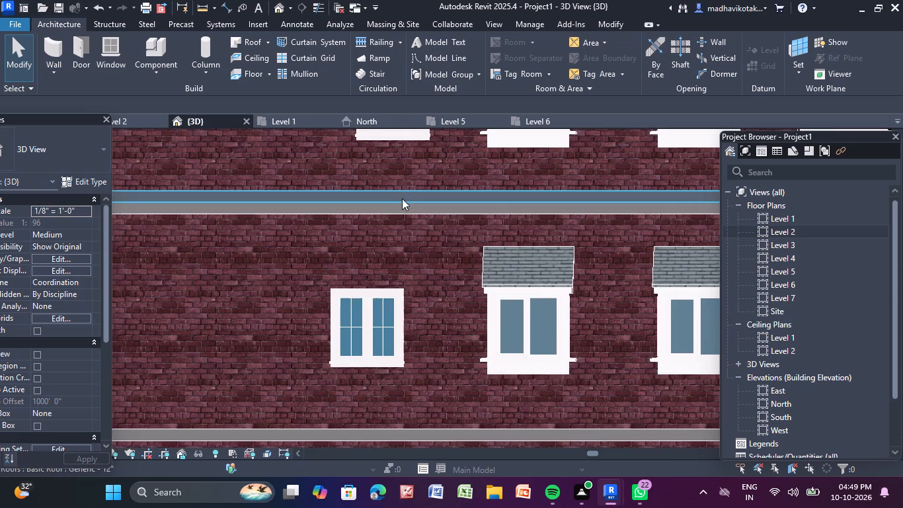
click(398, 202)
key(Escape)
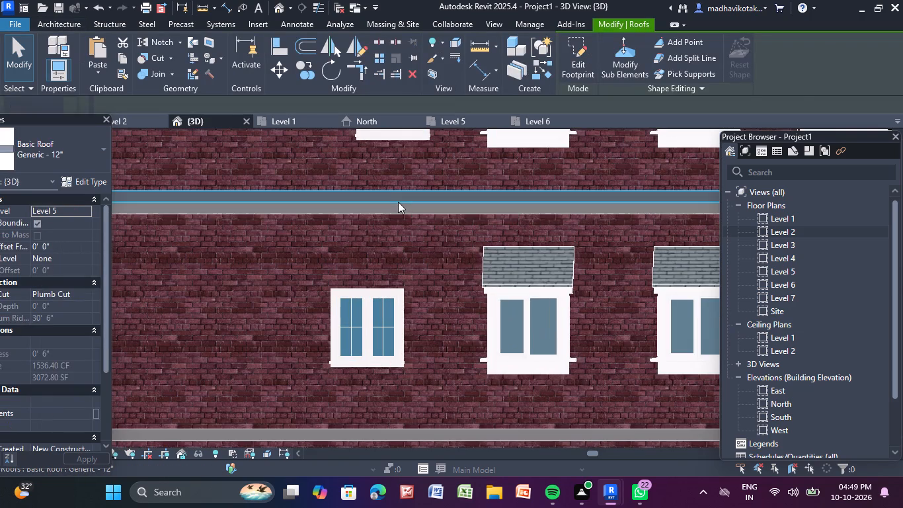
click(396, 205)
key(Escape)
scroll(396, 205, down, 5)
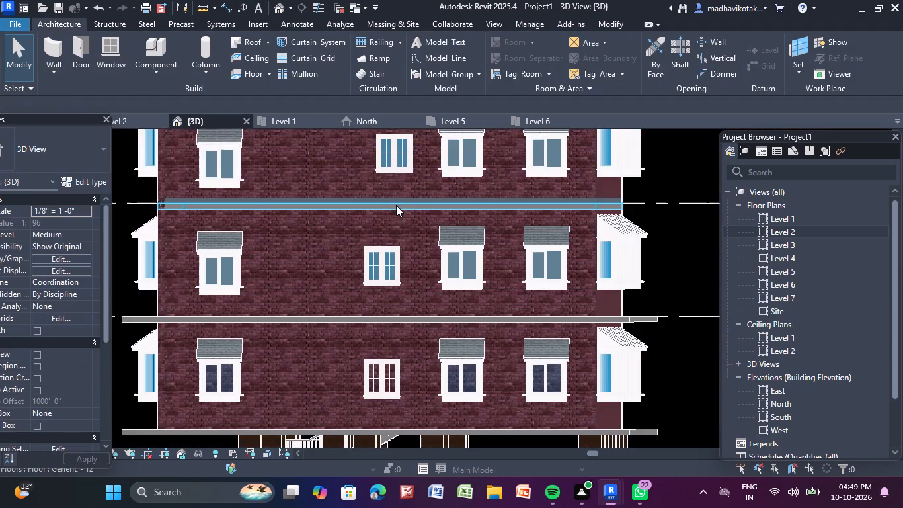
middle_drag(396, 204, 395, 126)
click(397, 239)
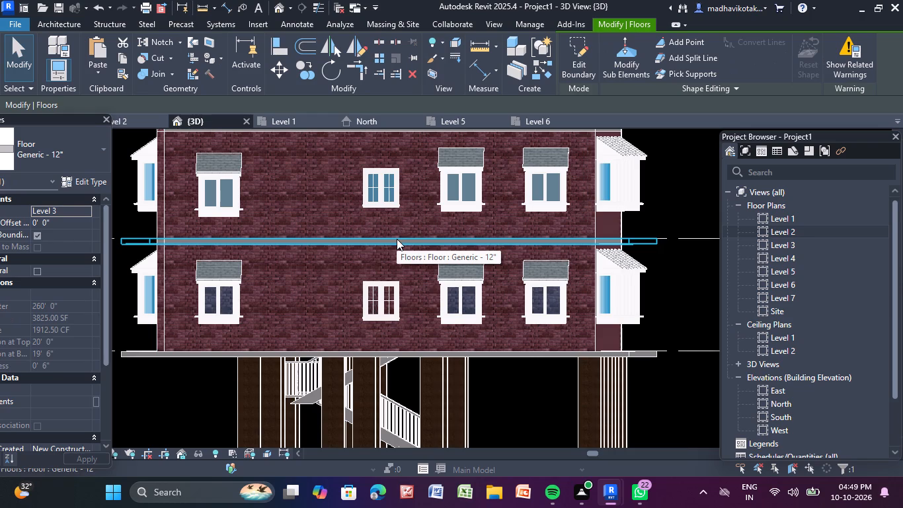
key(Escape)
Examine the overhanging Level 2 and Level 3 floor slabs from several sides of the building.
scroll(658, 354, up, 12)
shift+scroll(637, 362, down, 1)
shift+middle_drag(637, 362, 599, 371)
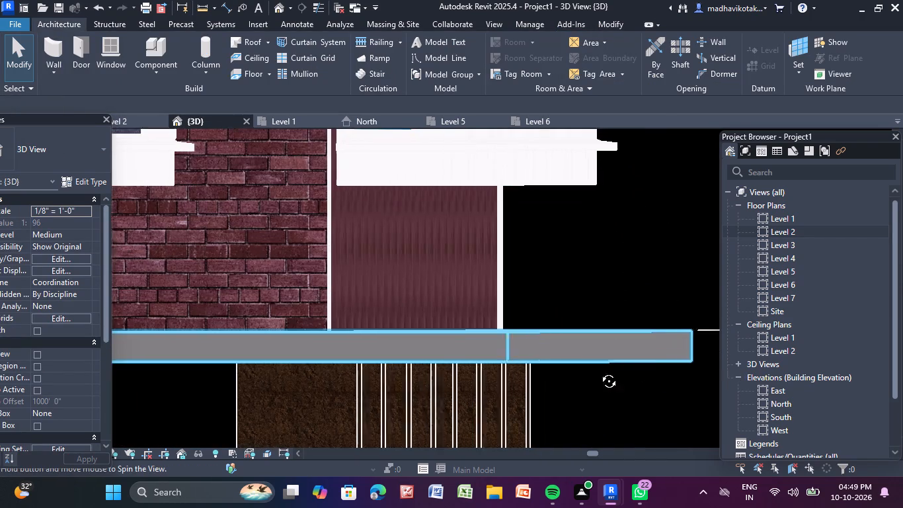
shift+middle_drag(599, 371, 526, 382)
shift+scroll(521, 364, down, 11)
middle_drag(492, 276, 534, 237)
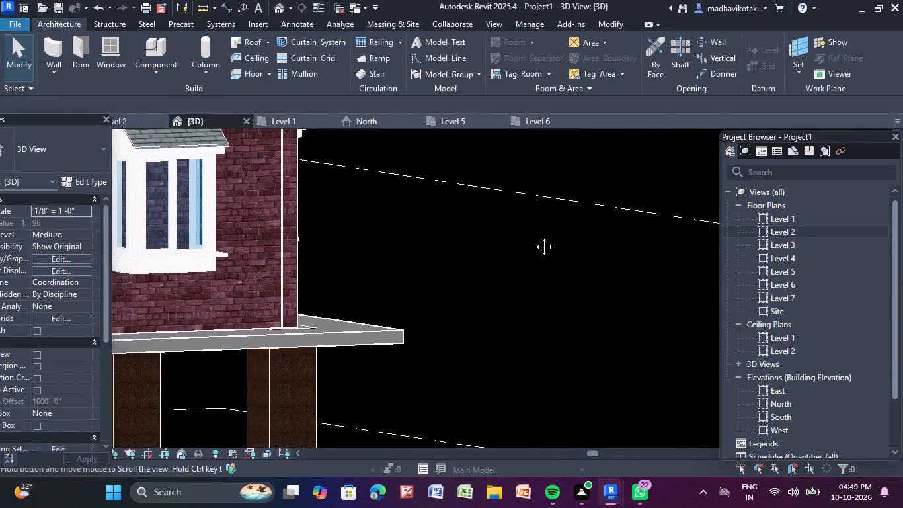
middle_drag(534, 237, 575, 234)
scroll(578, 222, down, 5)
shift+middle_drag(570, 243, 523, 281)
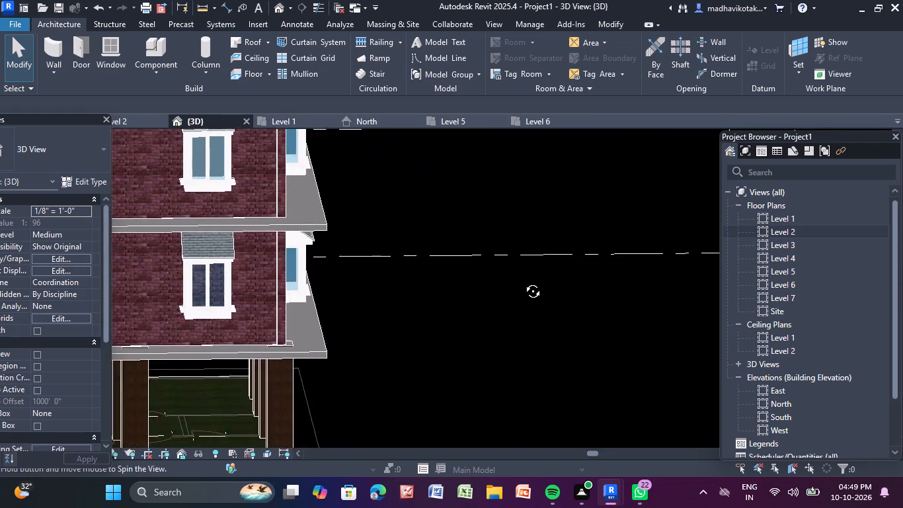
shift+middle_drag(523, 281, 608, 241)
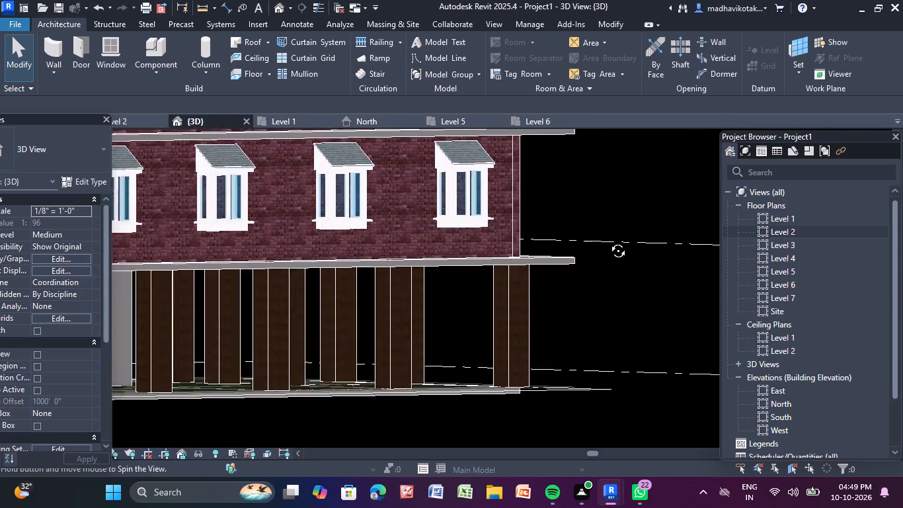
shift+middle_drag(608, 241, 695, 254)
scroll(496, 226, down, 4)
middle_drag(466, 225, 401, 305)
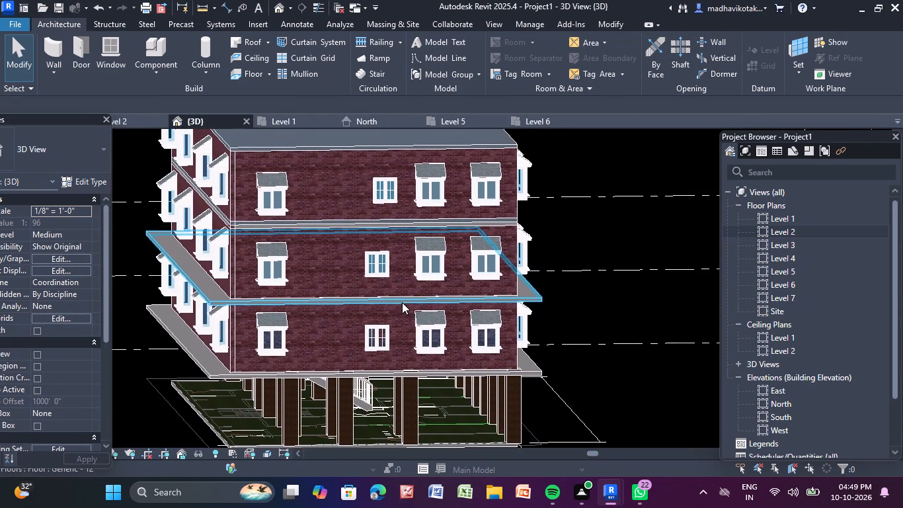
shift+middle_drag(578, 292, 549, 293)
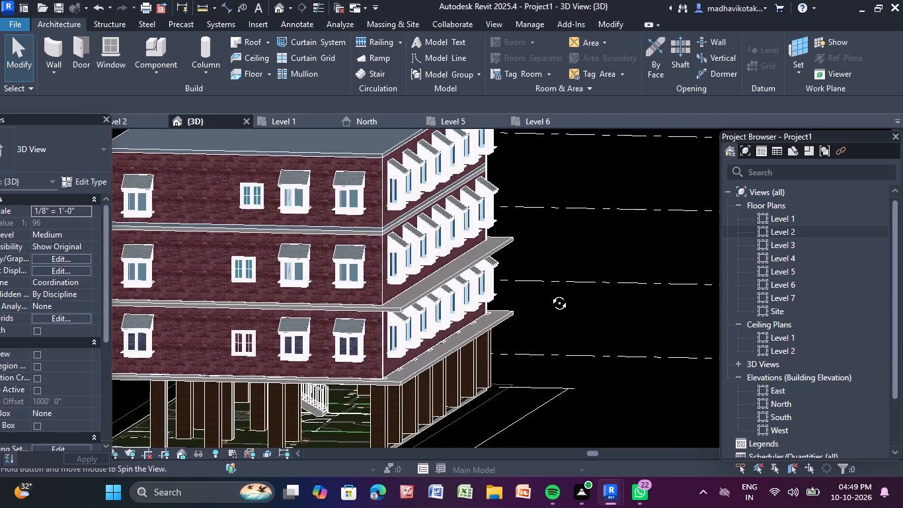
shift+middle_drag(549, 293, 561, 278)
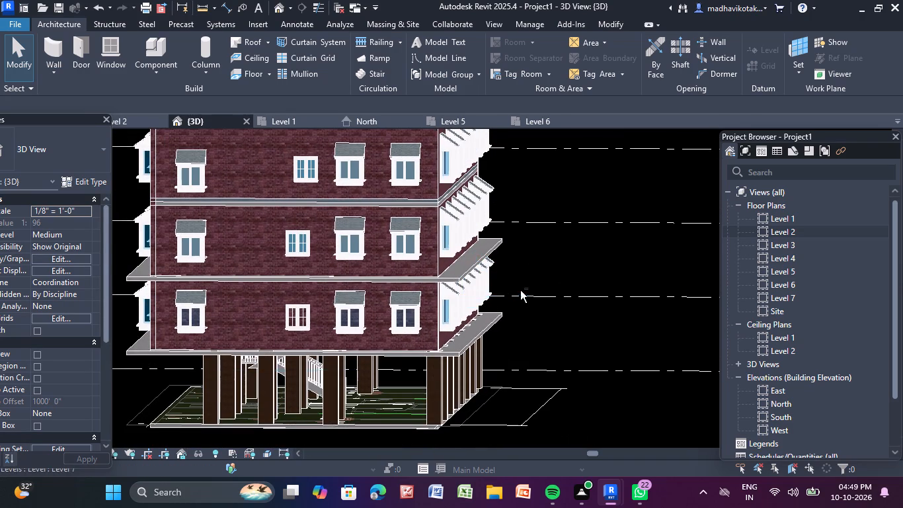
Examine the type properties and layer structure of the Generic - 12" floor slab at Level 5.
shift+middle_drag(520, 290, 512, 312)
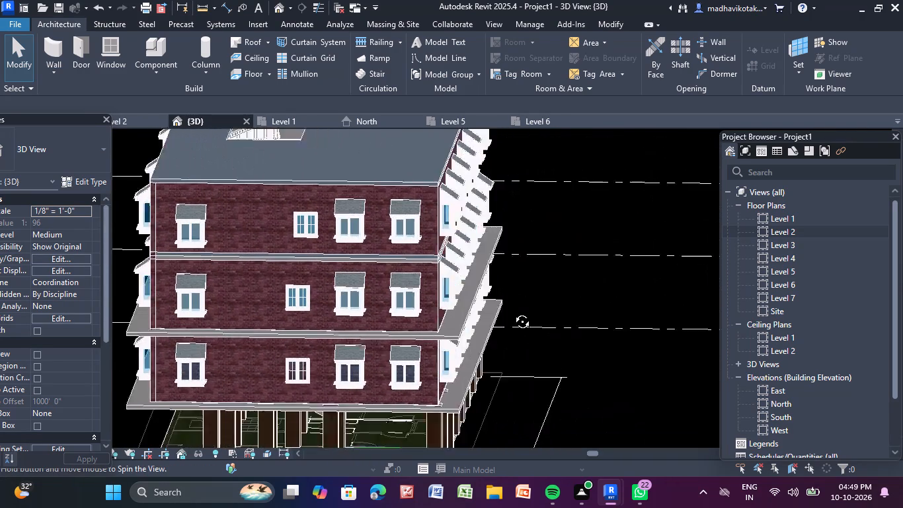
shift+middle_drag(512, 312, 522, 302)
middle_drag(520, 256, 539, 314)
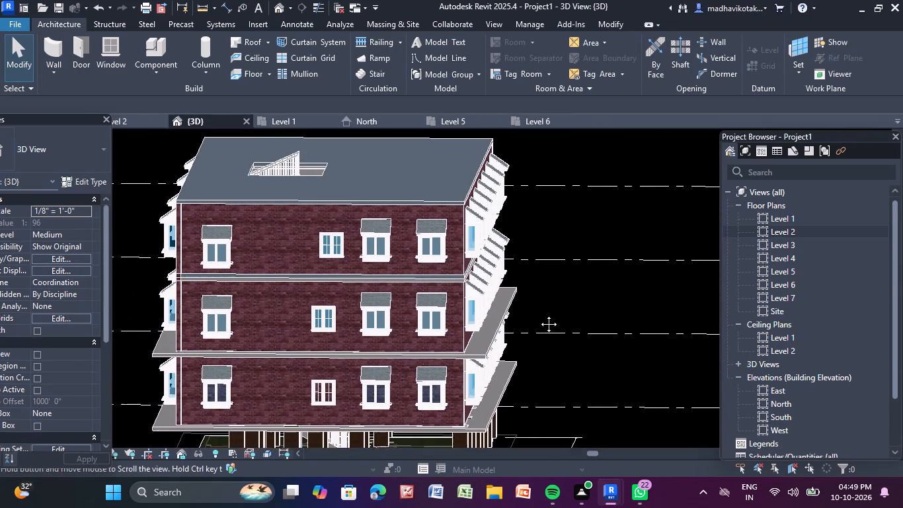
middle_drag(539, 314, 562, 350)
click(376, 319)
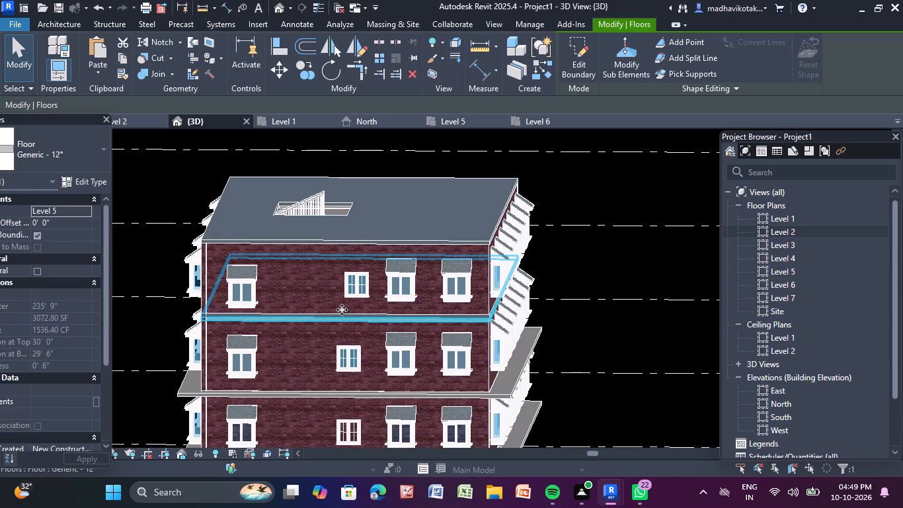
click(76, 177)
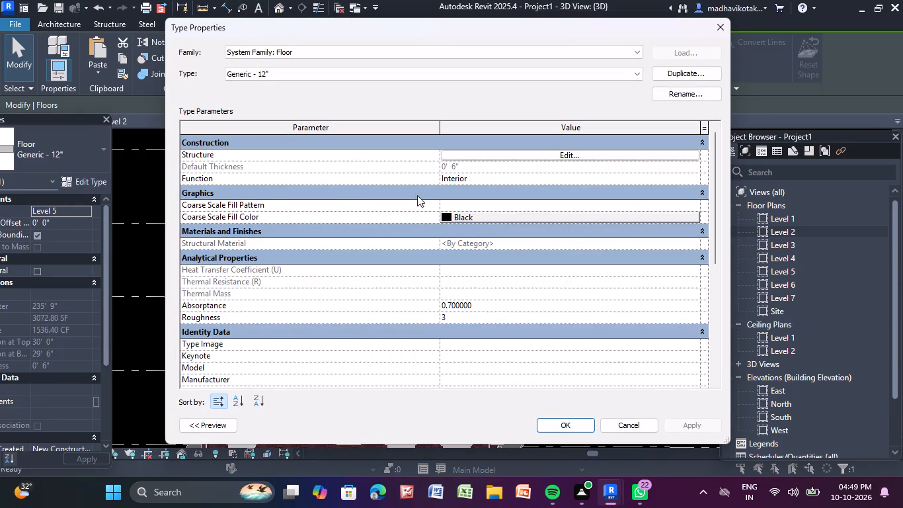
click(579, 155)
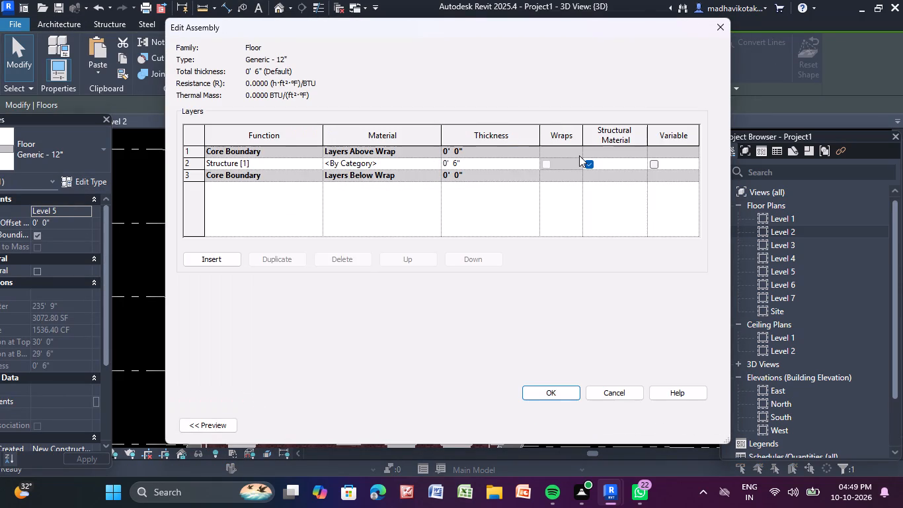
click(552, 392)
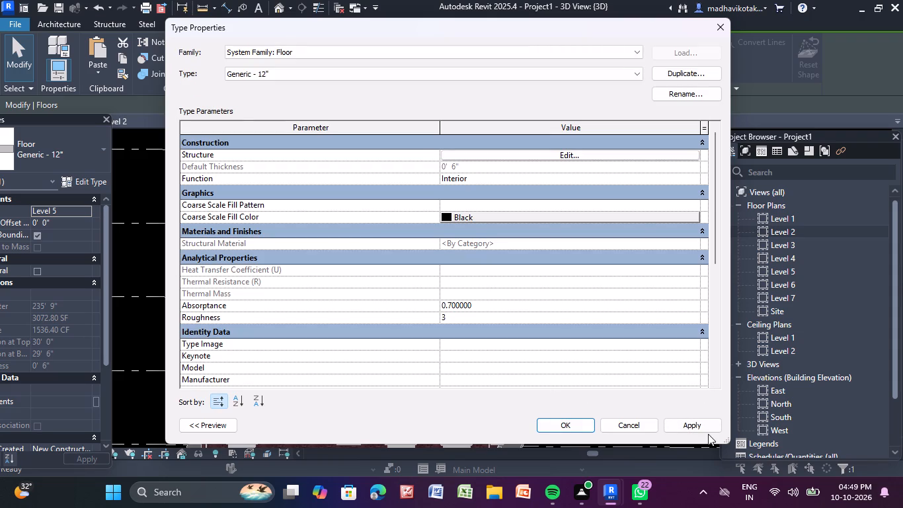
click(707, 431)
click(569, 426)
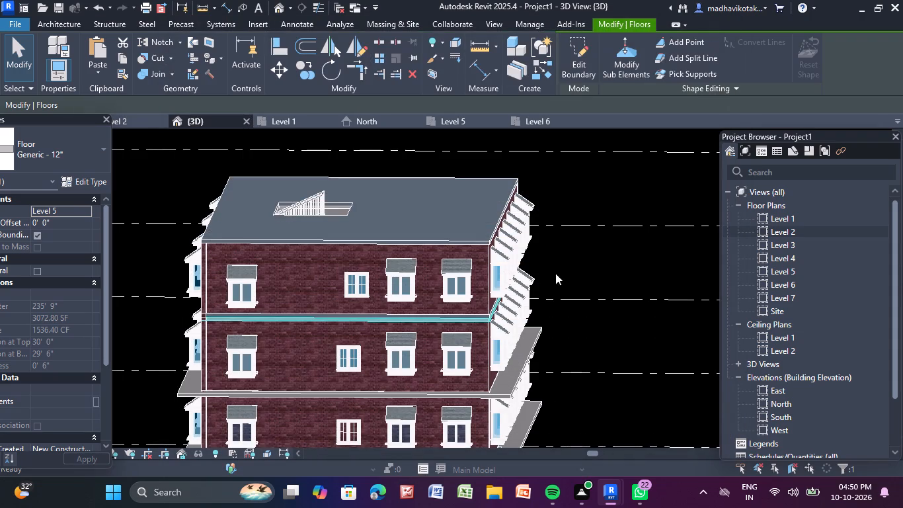
key(Escape)
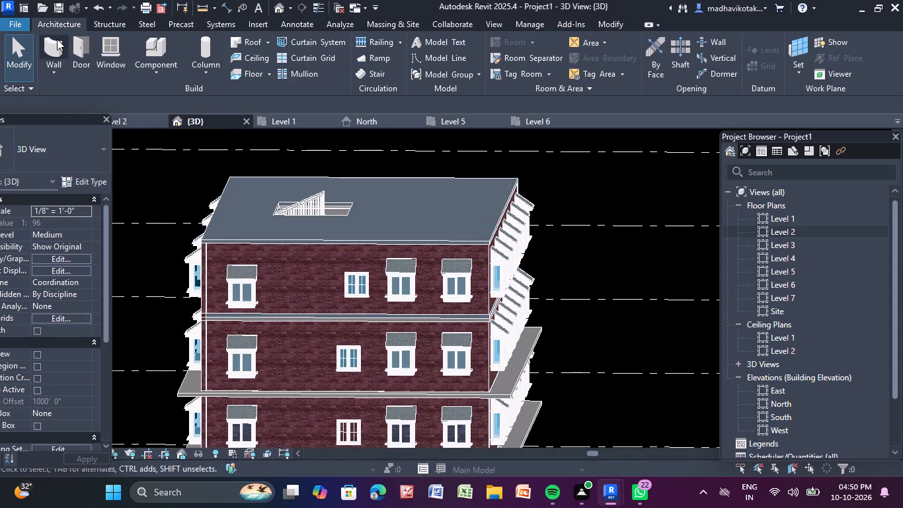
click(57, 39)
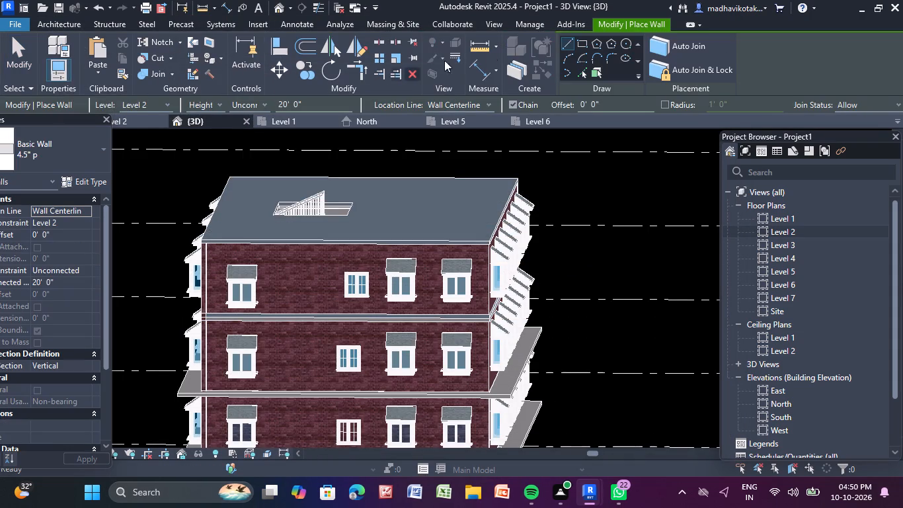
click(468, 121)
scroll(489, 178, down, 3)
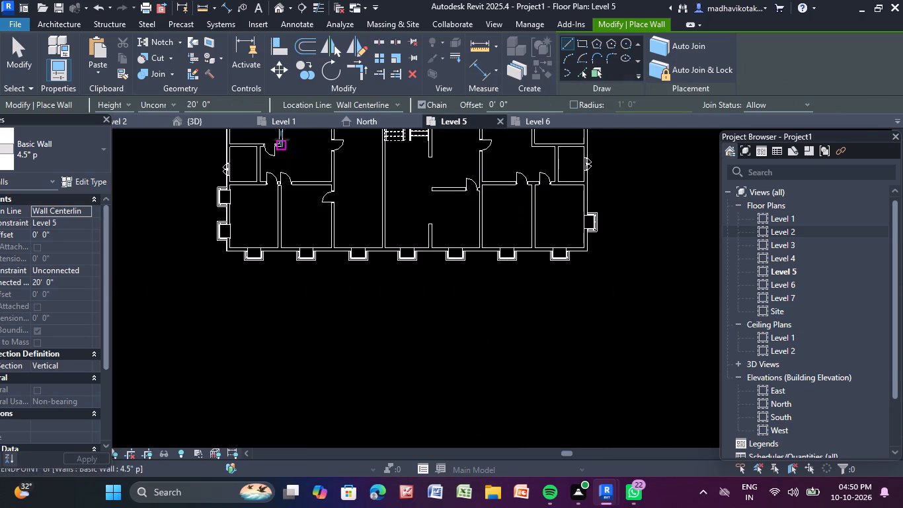
Create a Handrail - Rectangular railing on Level 2 with a rectangular path following the outer edge of the overhanging floor slab.
click(139, 123)
scroll(388, 142, down, 3)
middle_drag(399, 177, 407, 342)
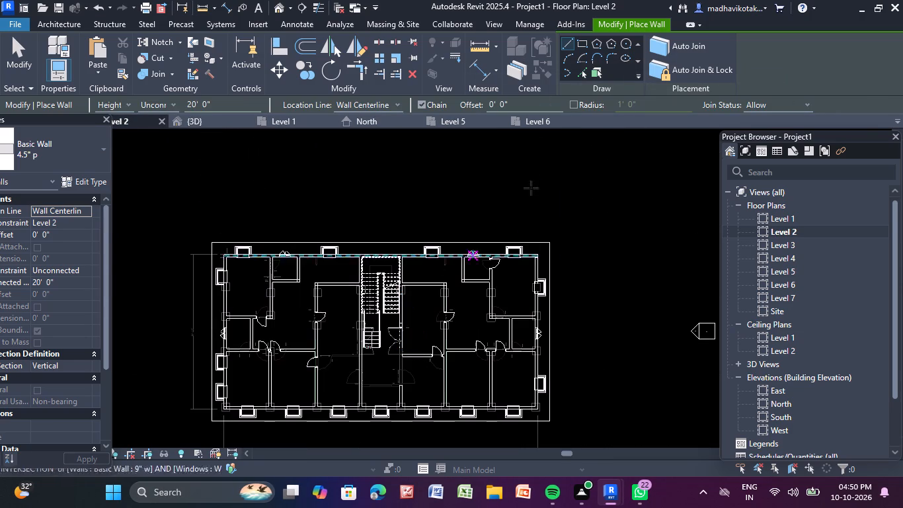
click(72, 24)
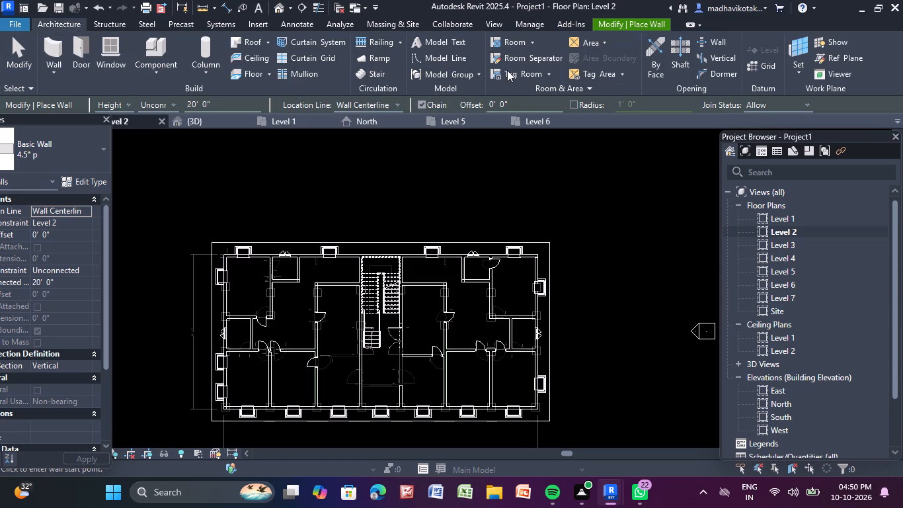
click(378, 40)
click(611, 40)
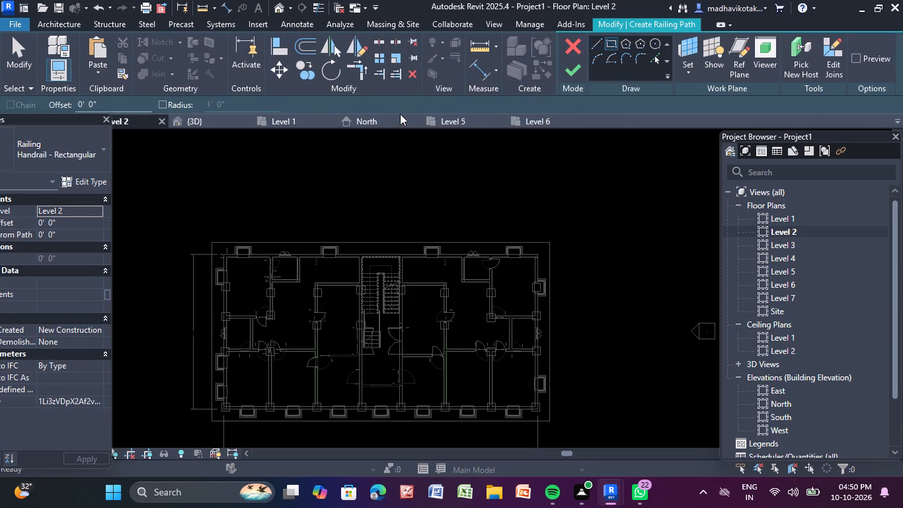
scroll(210, 286, up, 10)
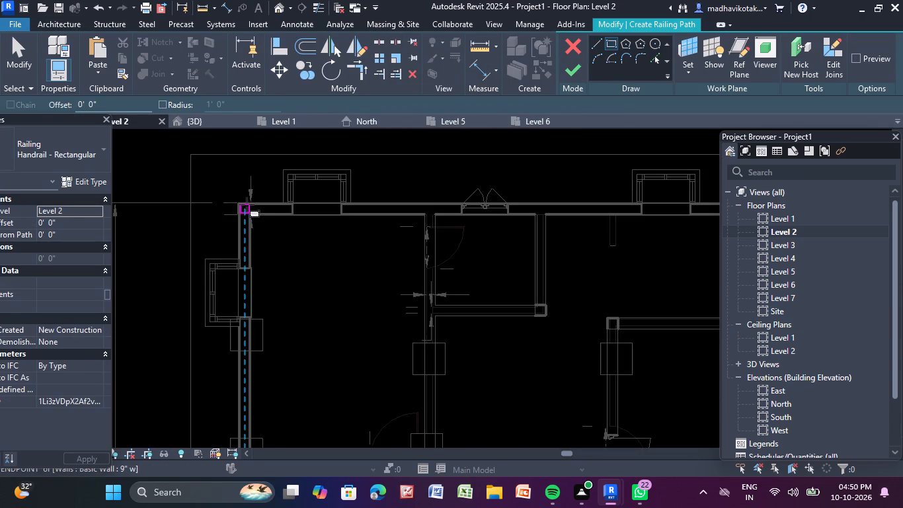
click(239, 202)
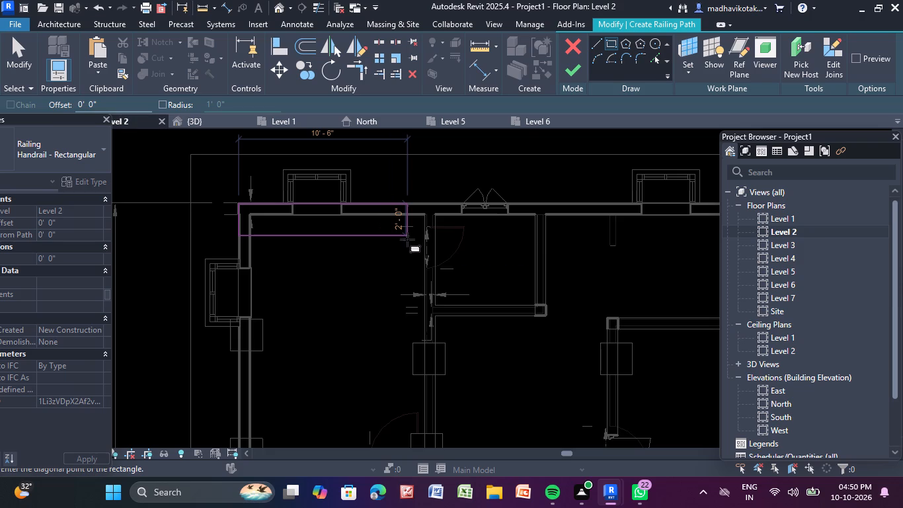
key(Escape)
click(612, 42)
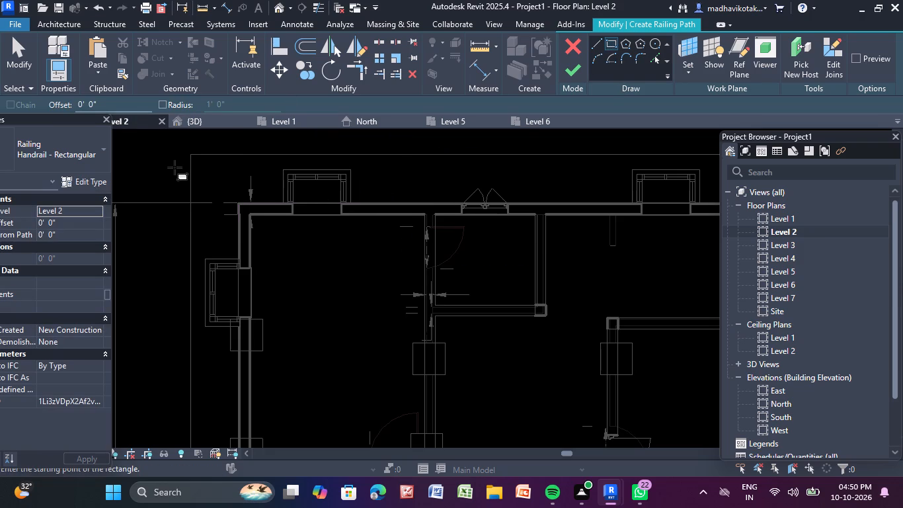
click(190, 153)
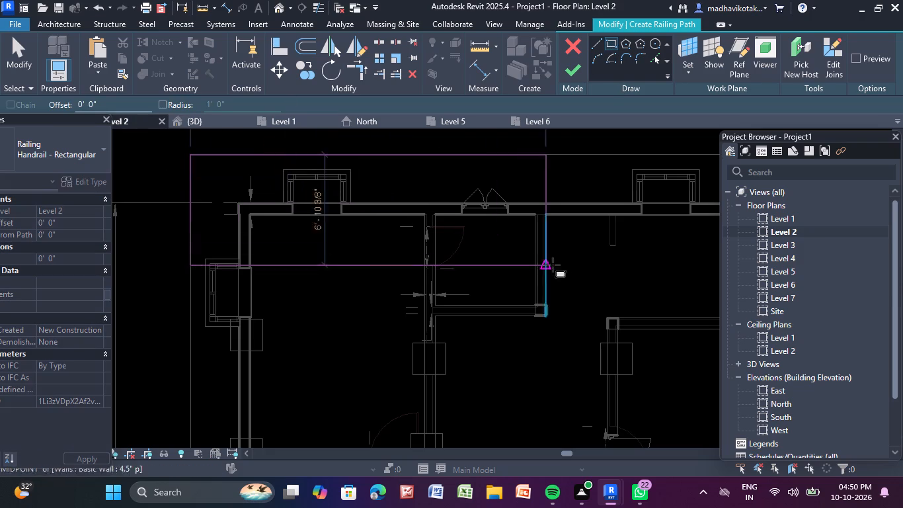
scroll(582, 295, down, 2)
middle_drag(592, 318, 433, 185)
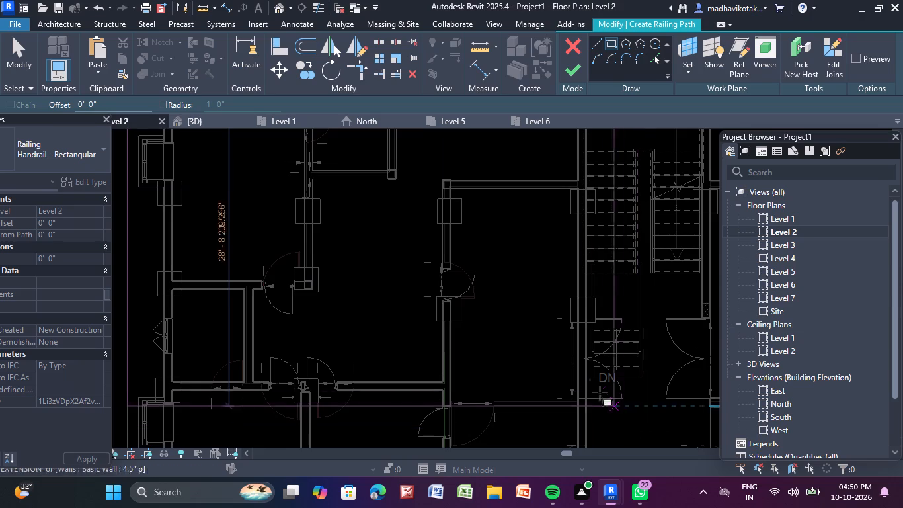
middle_drag(590, 386, 507, 285)
scroll(680, 423, down, 2)
middle_drag(673, 419, 516, 292)
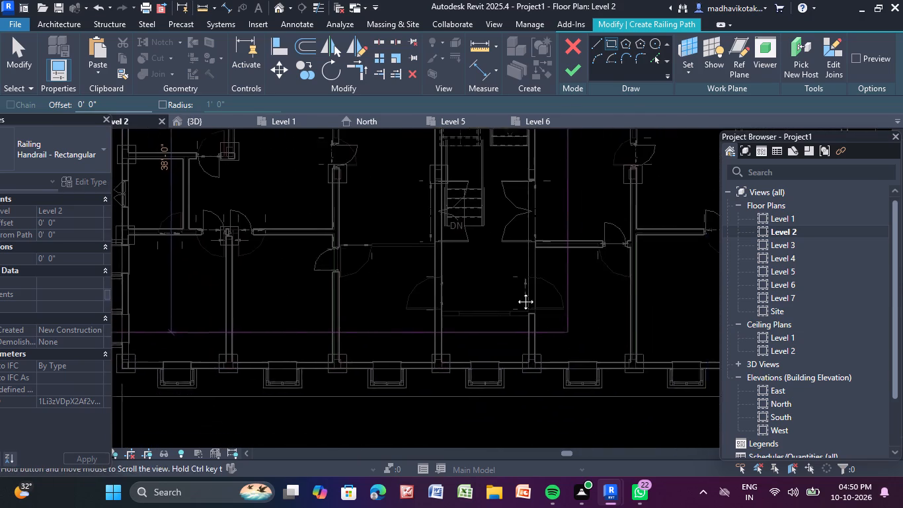
middle_drag(516, 292, 438, 257)
scroll(438, 257, up, 1)
scroll(651, 381, down, 2)
middle_drag(653, 384, 467, 290)
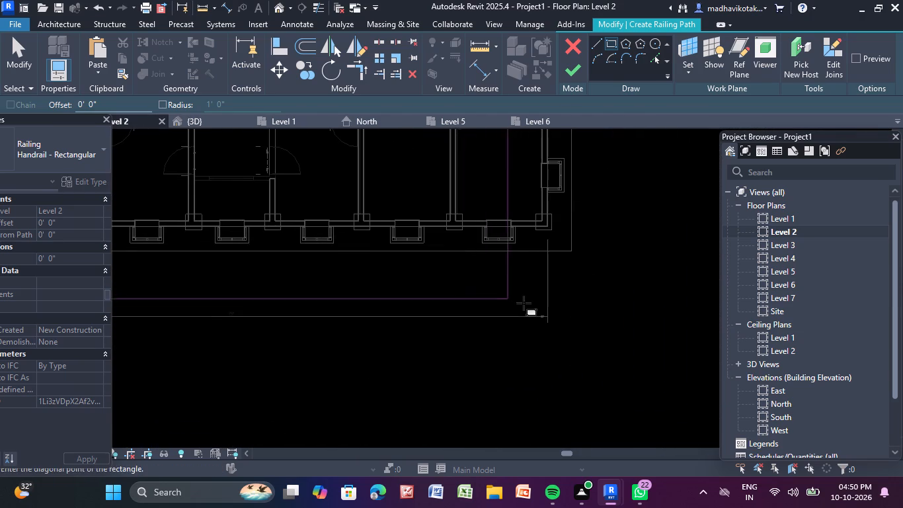
middle_drag(580, 277, 639, 333)
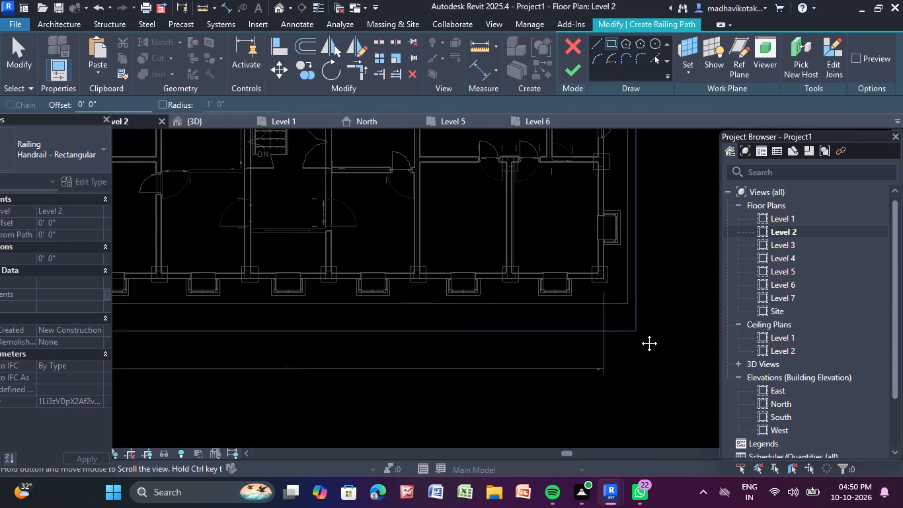
middle_drag(639, 333, 646, 337)
click(636, 308)
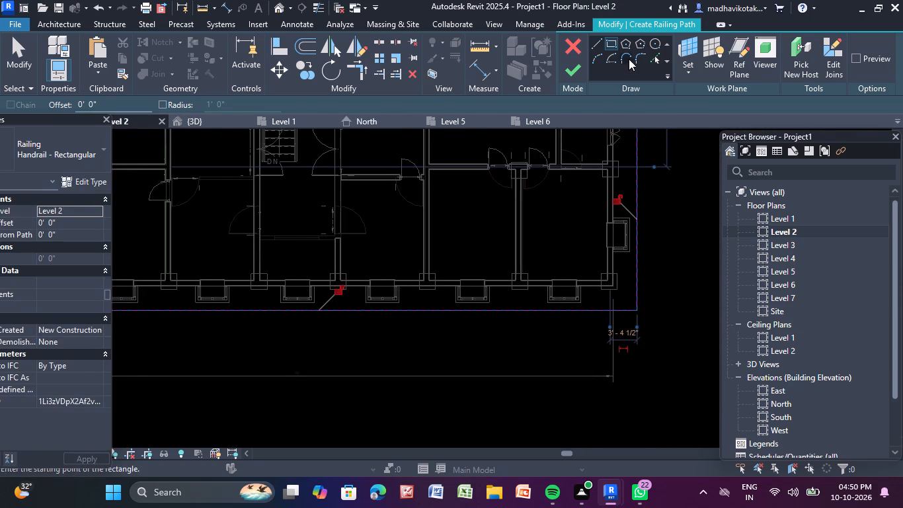
click(574, 71)
click(690, 223)
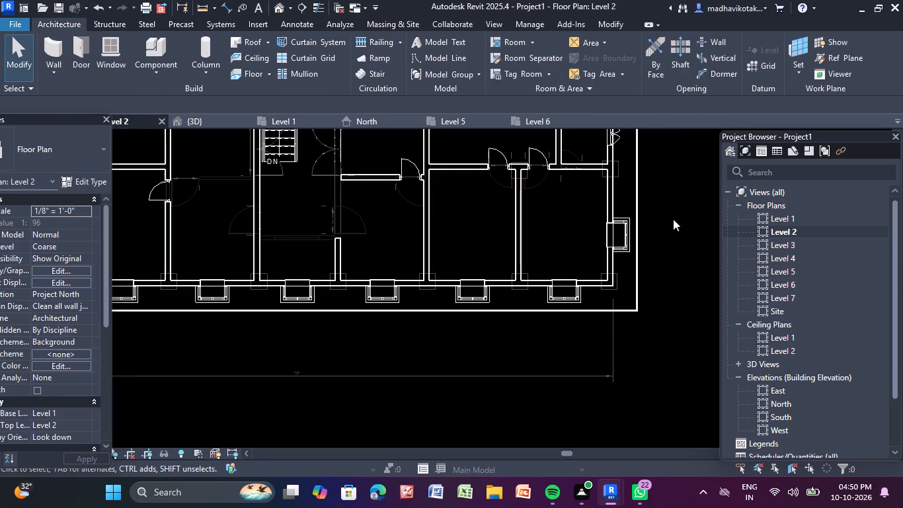
In the 3D view, change the new Level 2 railing's type to Glass Panel - Bottom Fill.
click(220, 118)
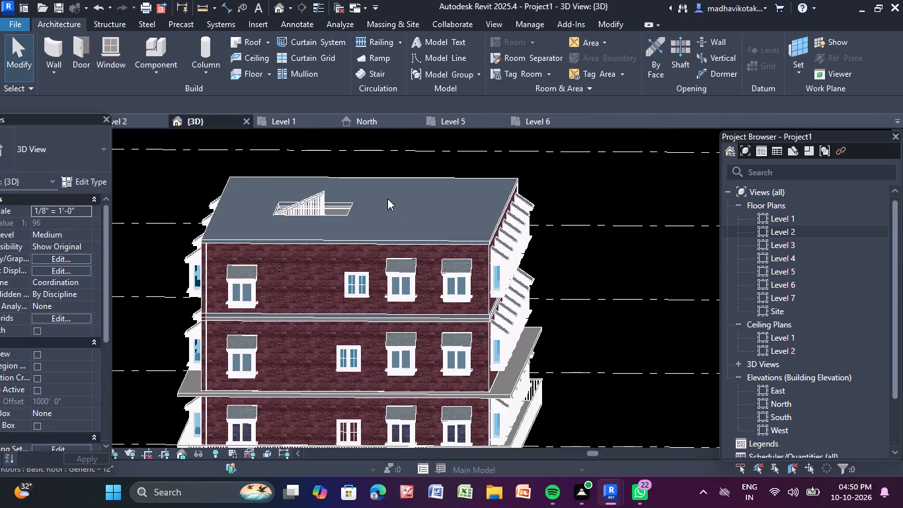
key(Escape)
scroll(567, 366, down, 1)
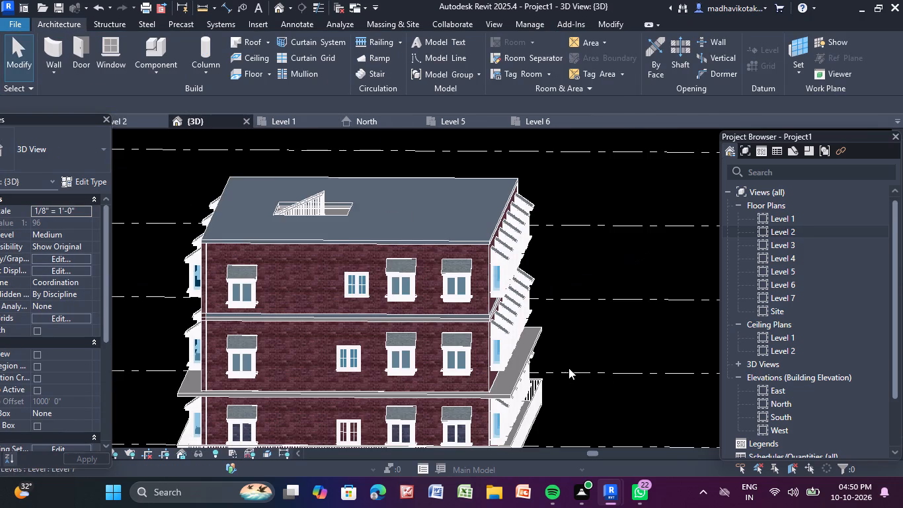
middle_drag(578, 353, 584, 280)
key(Escape)
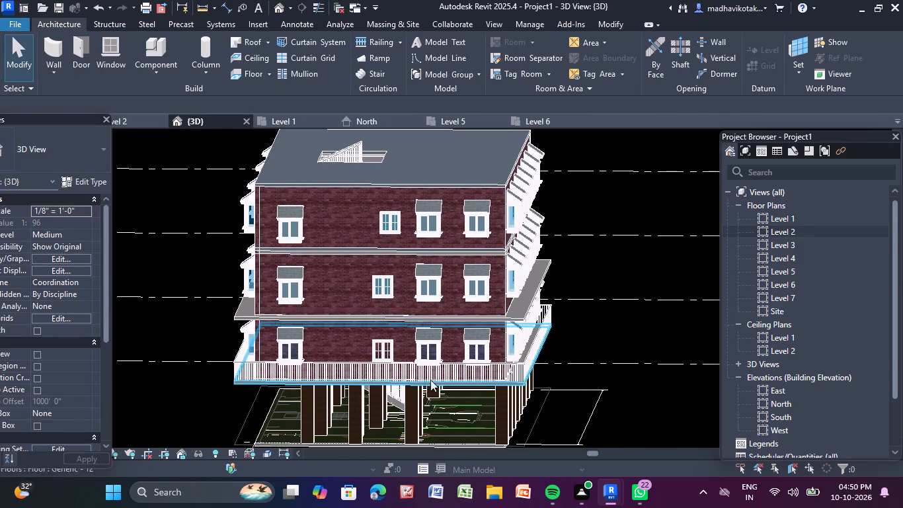
click(433, 373)
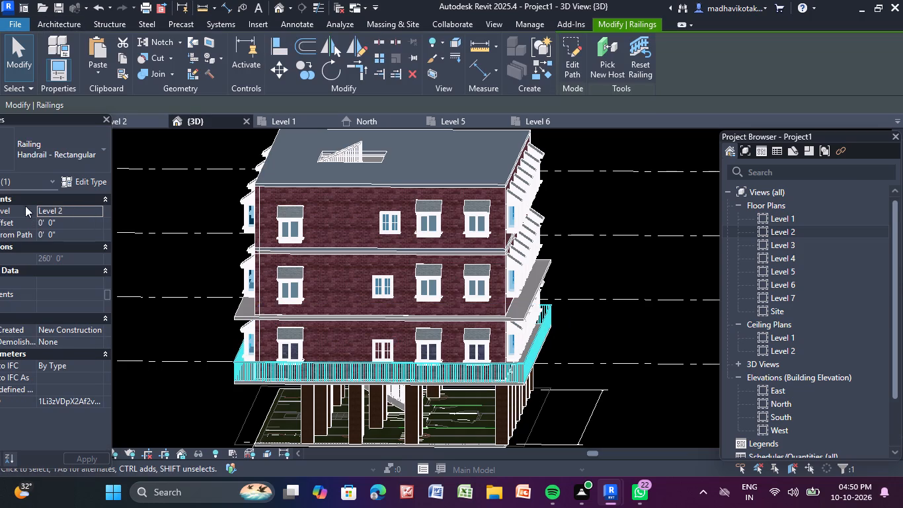
click(104, 151)
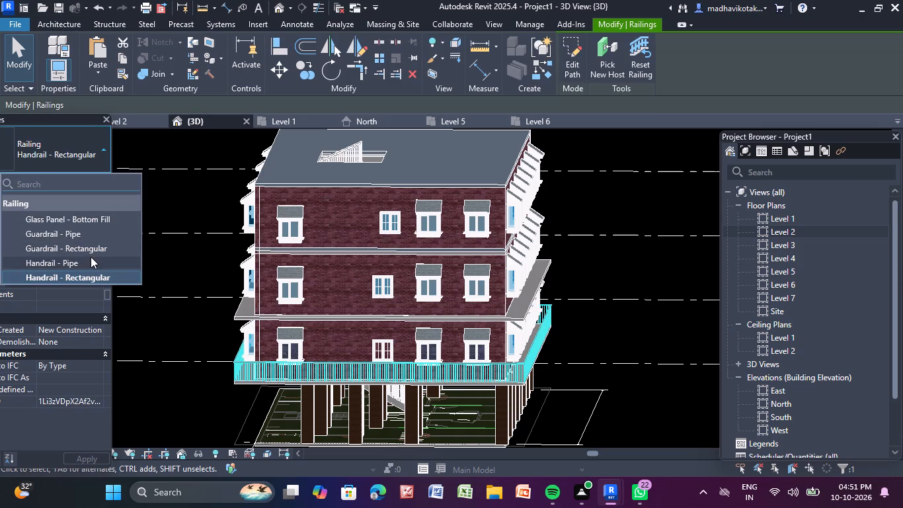
scroll(90, 251, down, 3)
scroll(90, 251, up, 1)
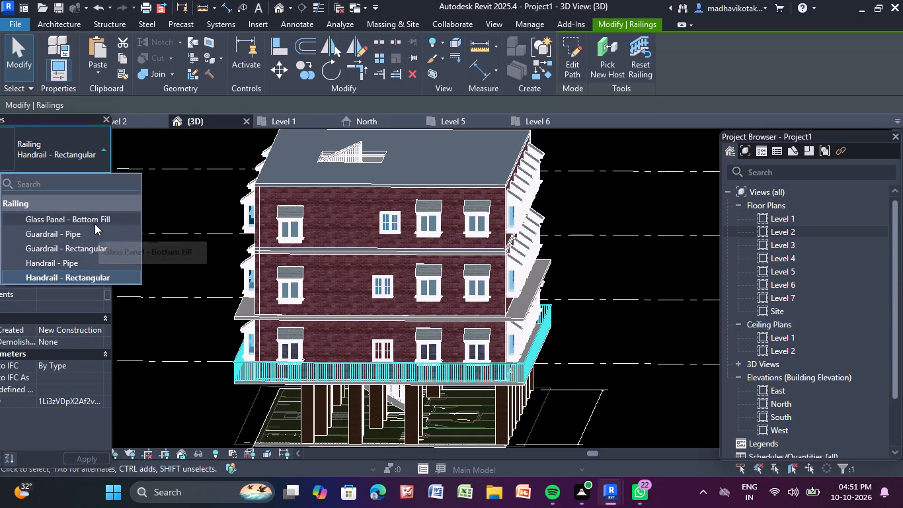
click(95, 224)
click(156, 276)
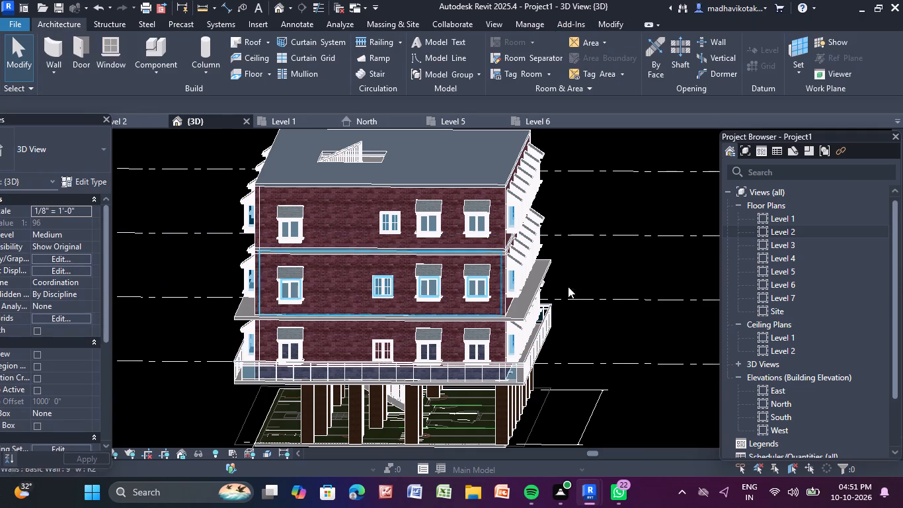
Copy the Level 2 Glass Panel - Bottom Fill railing and paste it aligned to Levels 3 through 7.
middle_drag(638, 314, 645, 275)
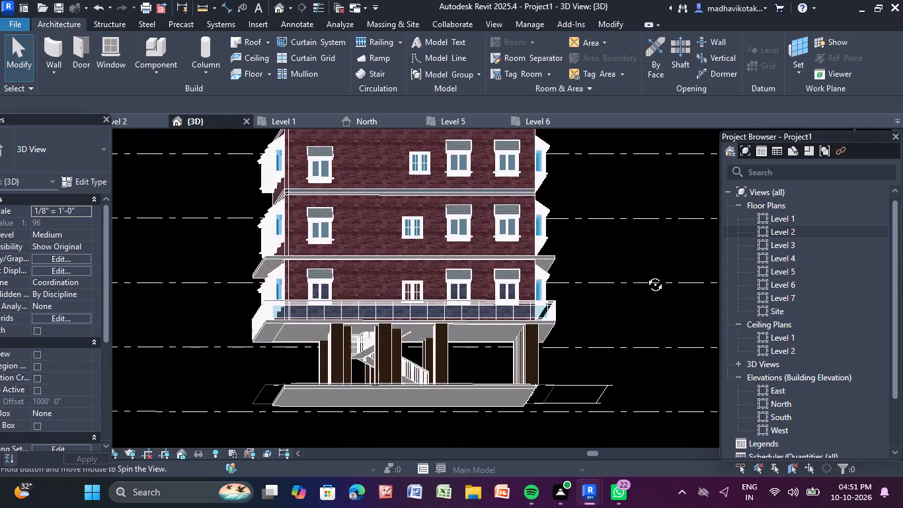
middle_drag(645, 275, 643, 301)
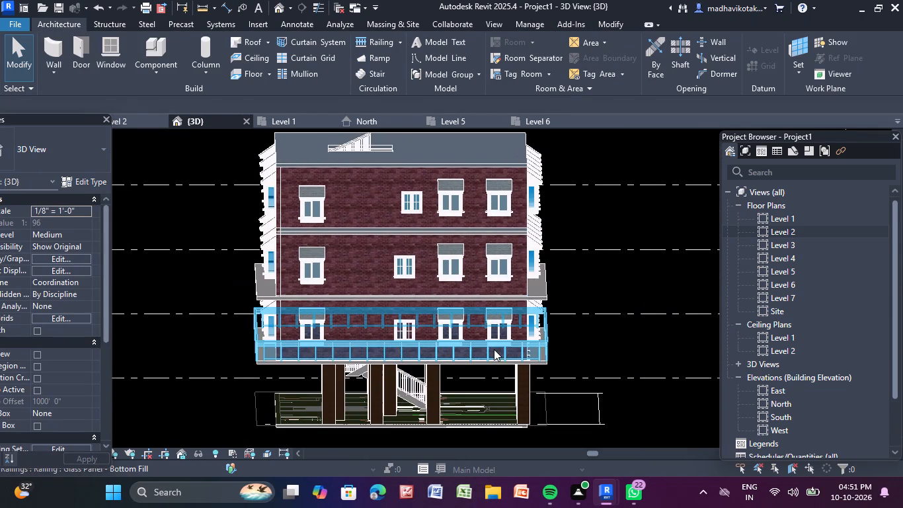
click(494, 349)
click(125, 63)
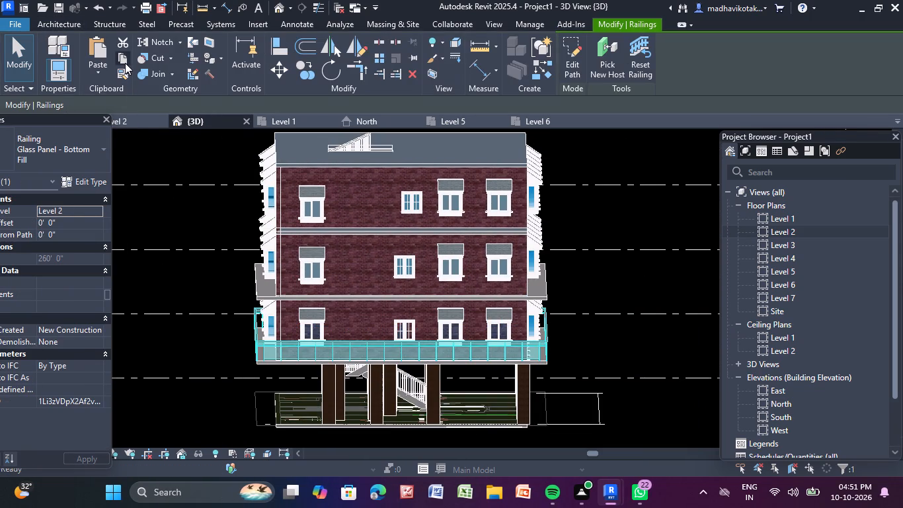
double_click(125, 63)
click(100, 74)
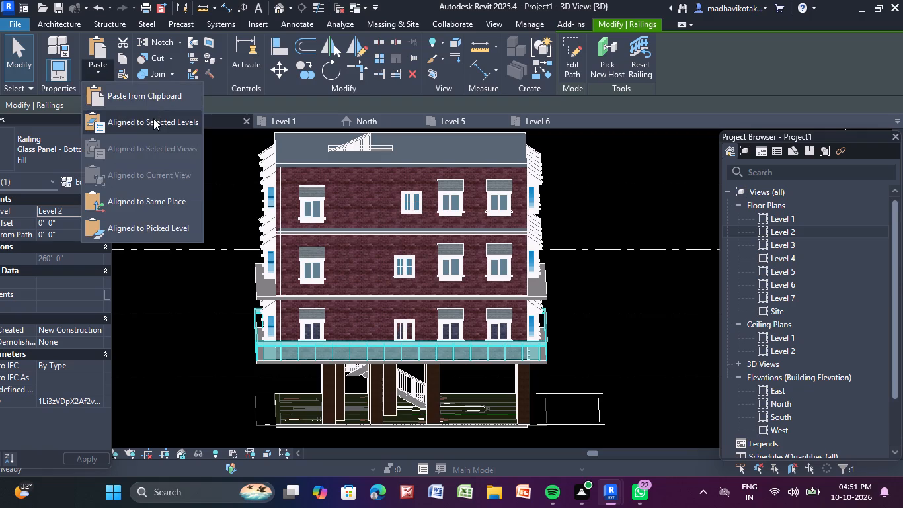
click(158, 128)
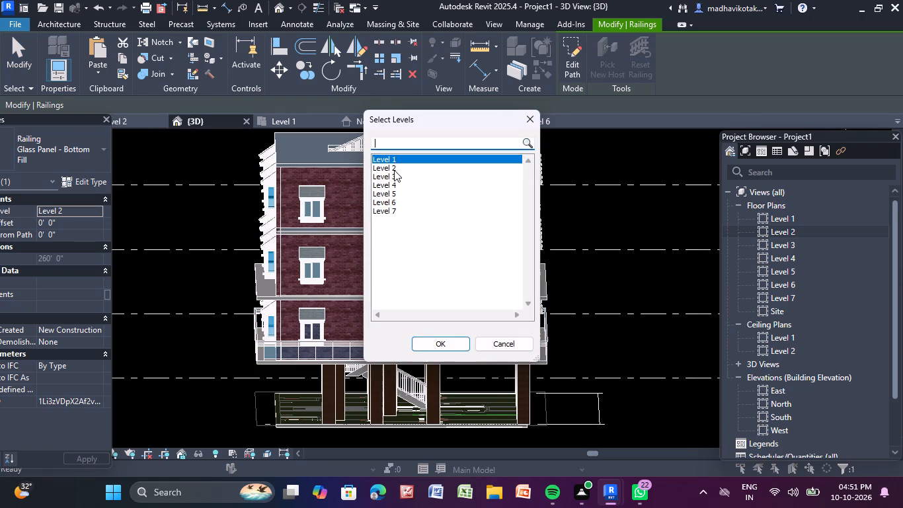
click(390, 175)
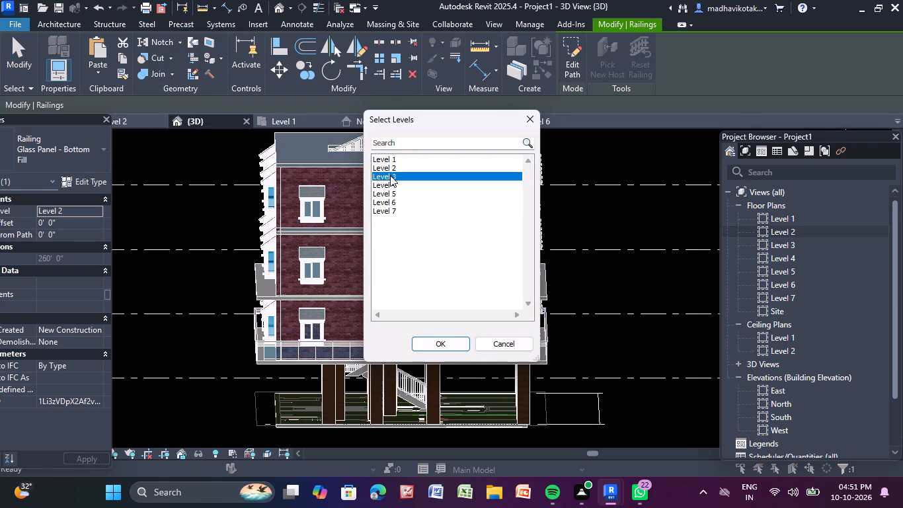
shift+drag(390, 175, 399, 202)
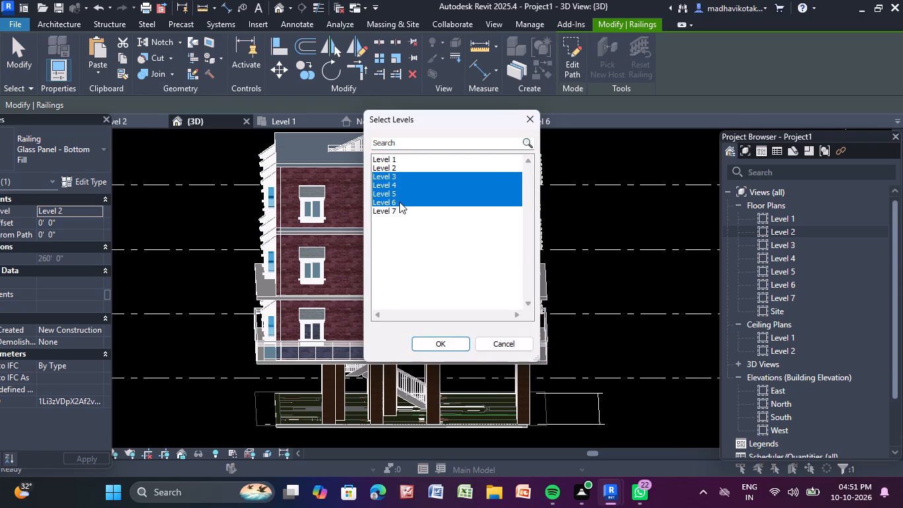
shift+drag(399, 202, 399, 202)
shift+drag(399, 202, 399, 206)
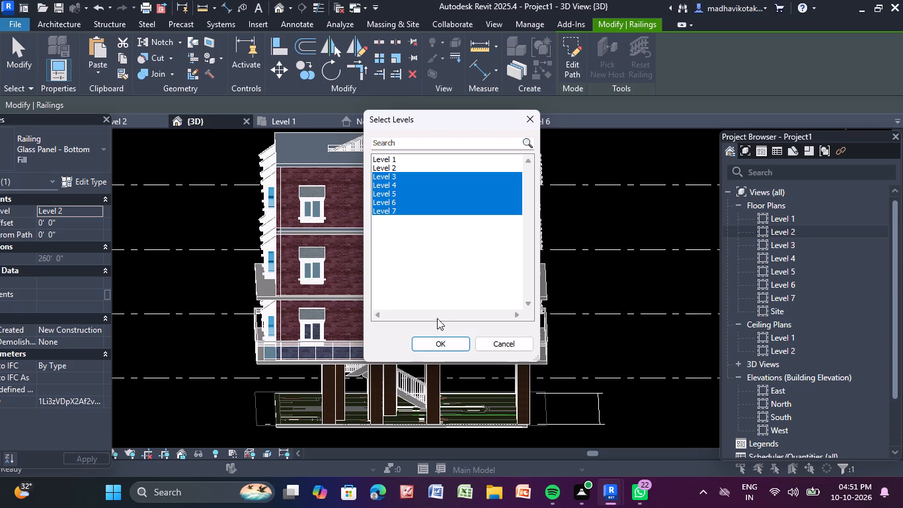
click(442, 345)
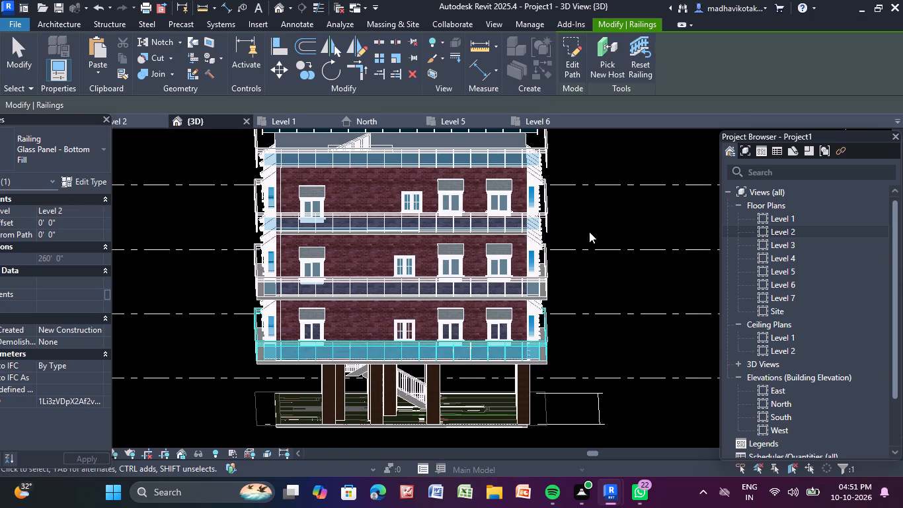
click(595, 224)
Delete the pasted glass panel railing around the roof at Level 6.
scroll(600, 222, down, 2)
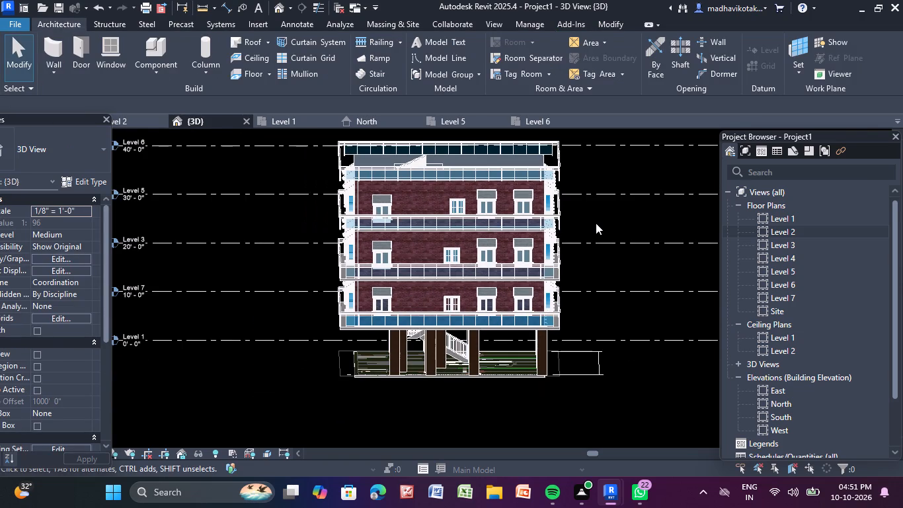
click(530, 177)
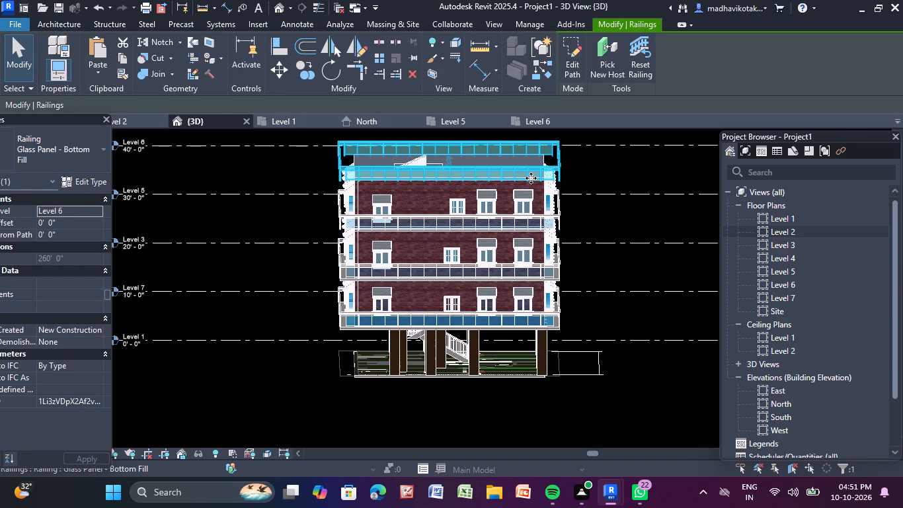
key(Delete)
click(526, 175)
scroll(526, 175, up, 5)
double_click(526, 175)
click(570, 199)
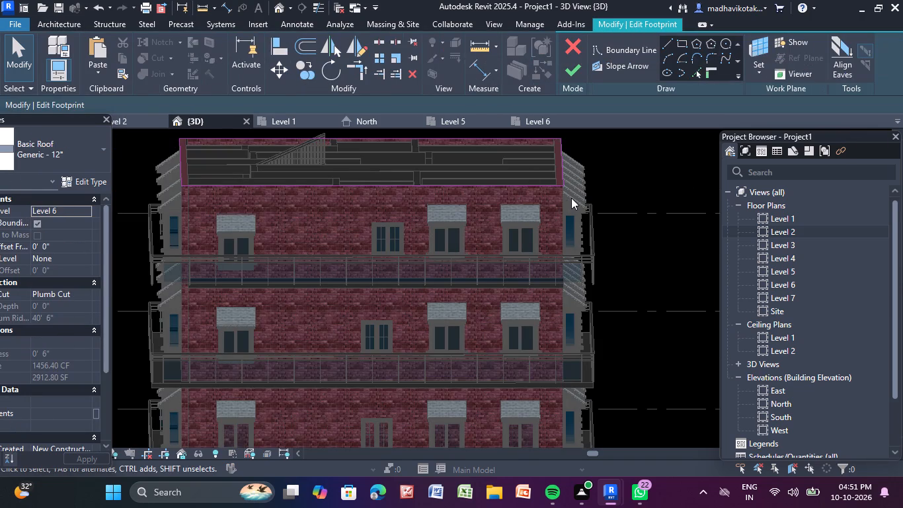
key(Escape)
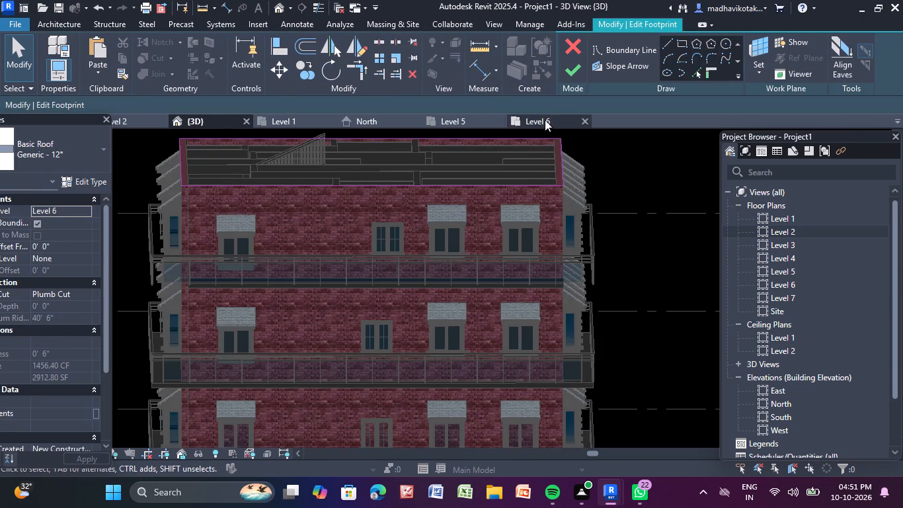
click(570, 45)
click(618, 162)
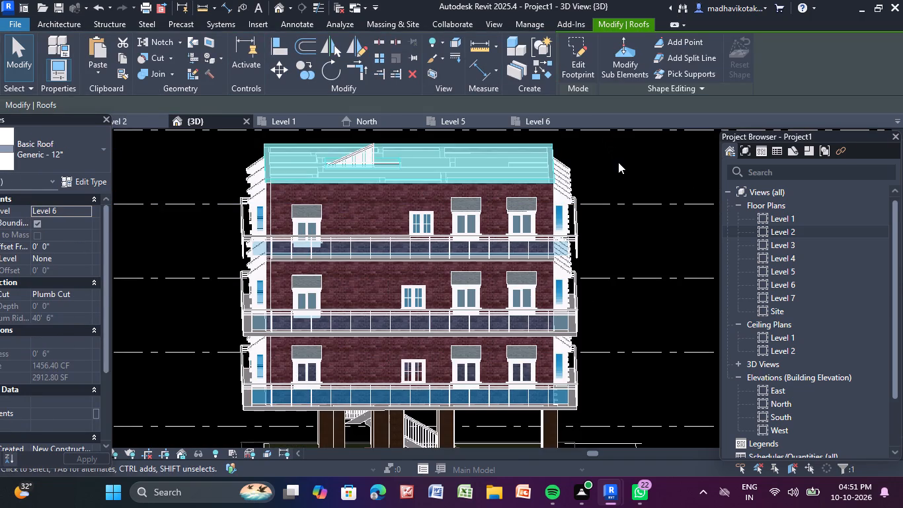
Copy the Generic - 12" floor slab at Level 5 and paste it aligned to Level 7.
middle_drag(627, 189, 619, 177)
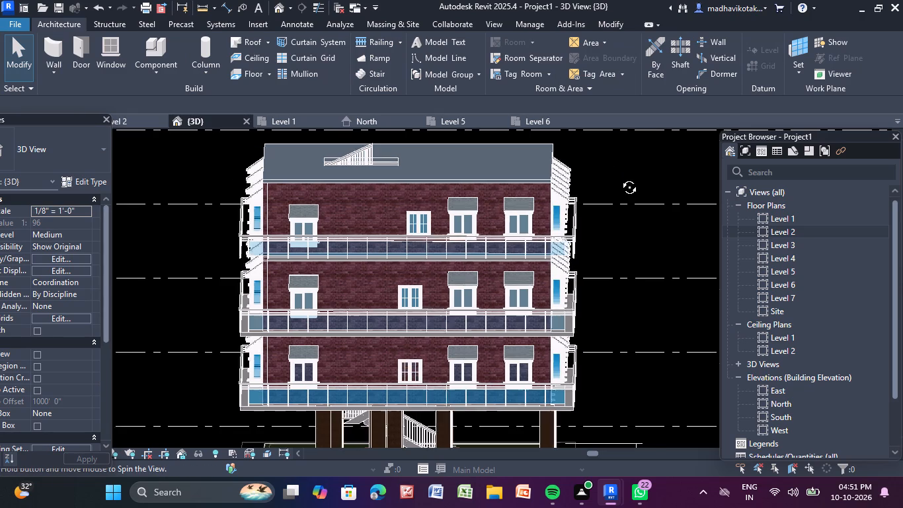
middle_drag(619, 177, 623, 171)
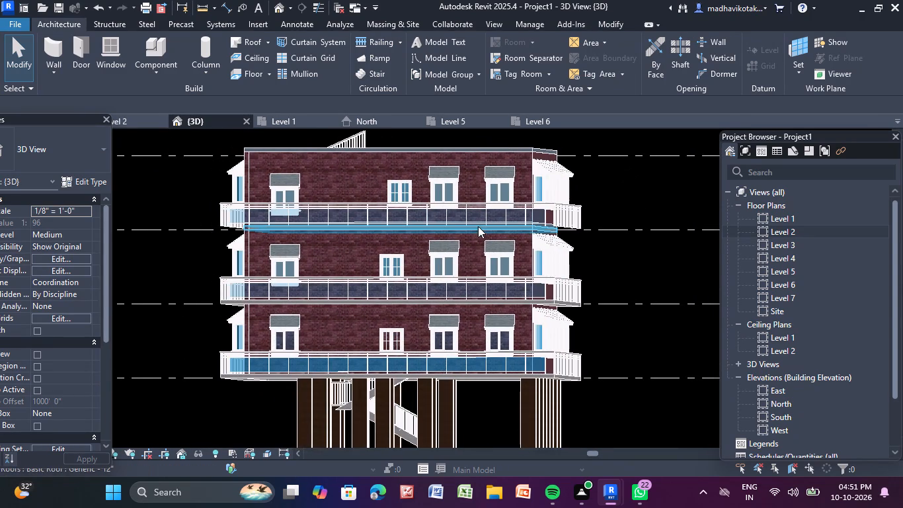
click(480, 229)
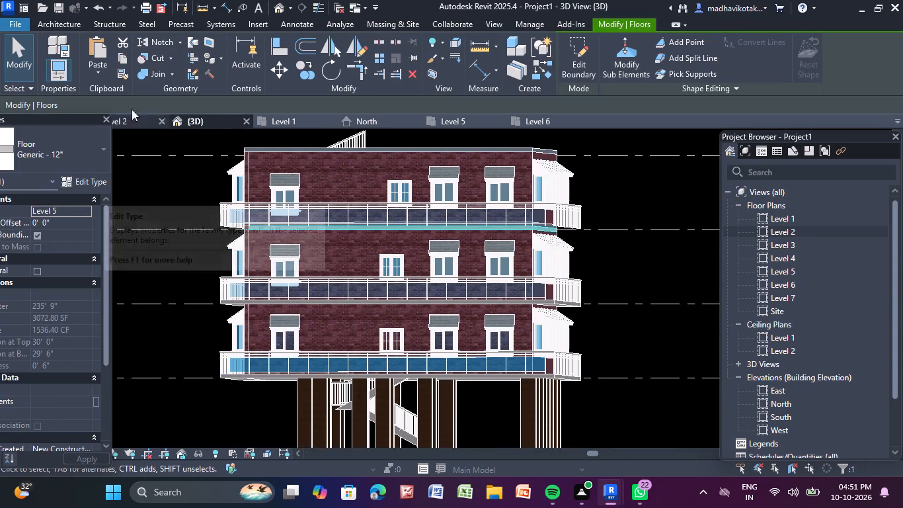
double_click(122, 62)
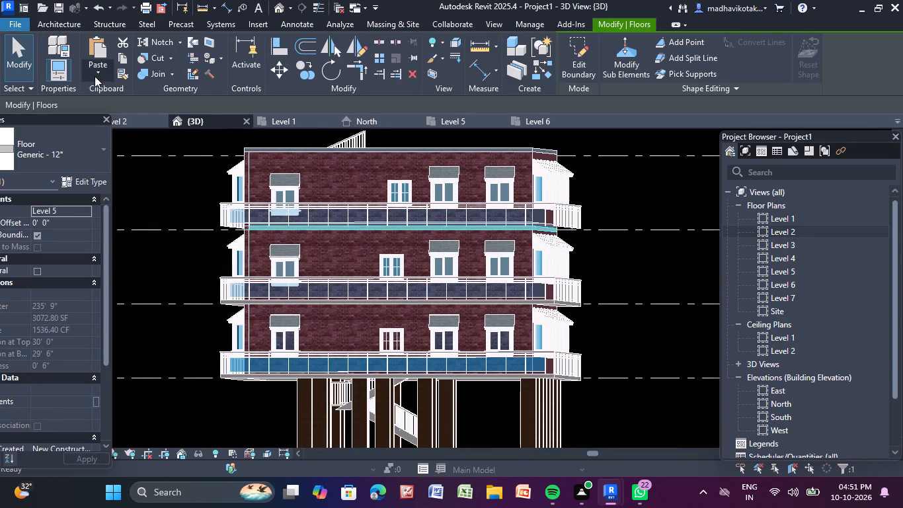
click(95, 76)
click(142, 117)
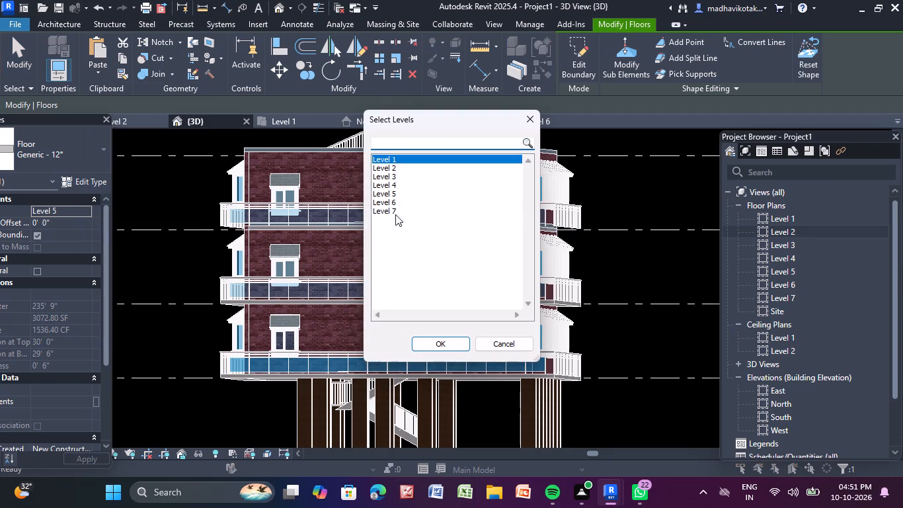
click(403, 212)
click(441, 347)
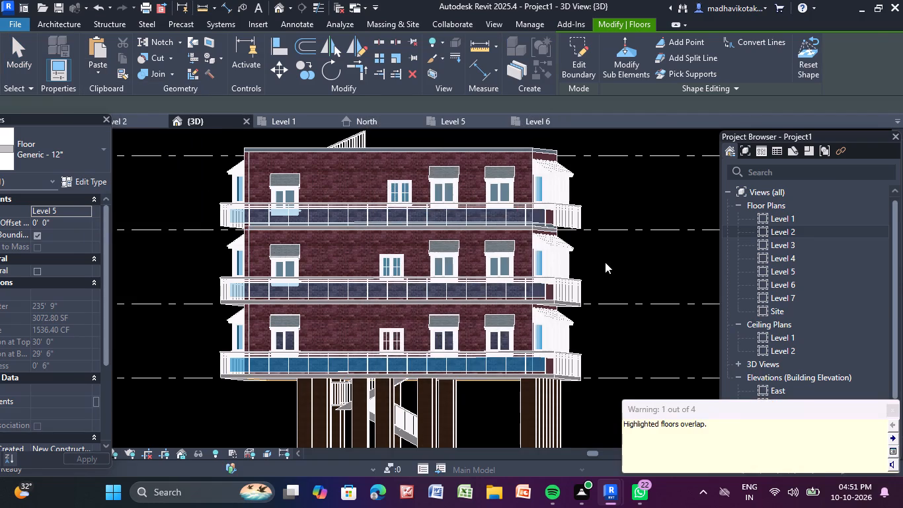
click(652, 196)
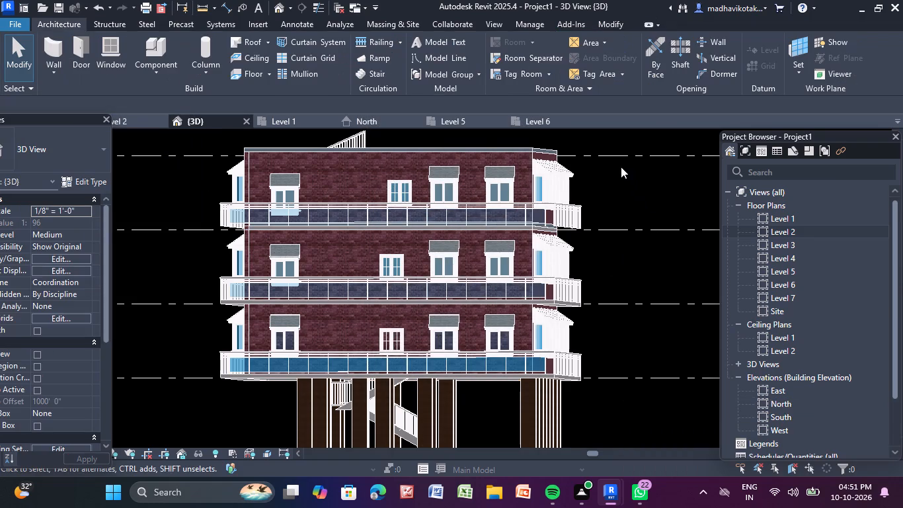
Examine the glass panel railings and floor slab edges from several sides of the building, especially around the Level 5 railing.
shift+middle_drag(617, 172, 615, 209)
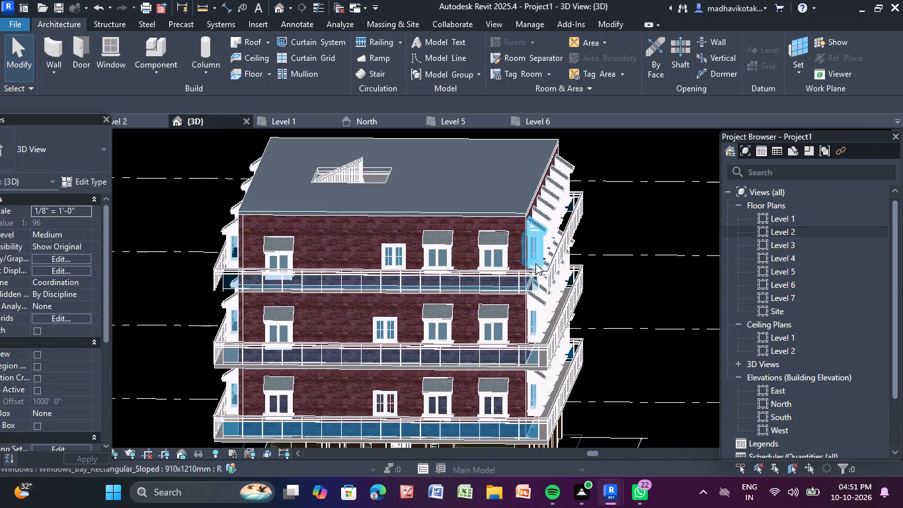
click(535, 278)
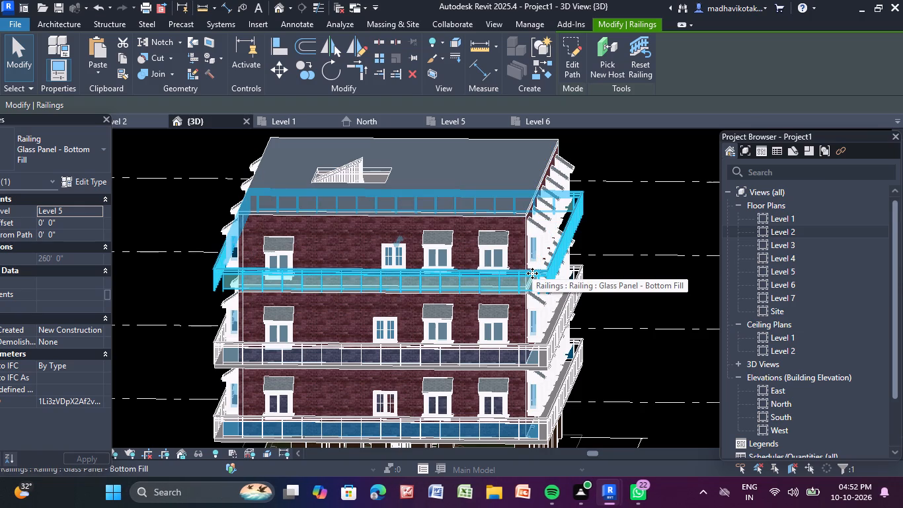
key(Escape)
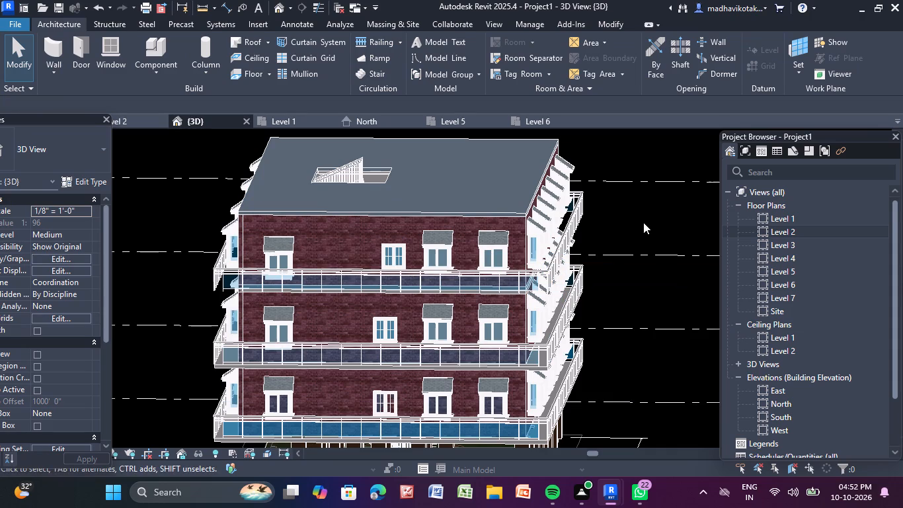
shift+middle_drag(648, 210, 625, 180)
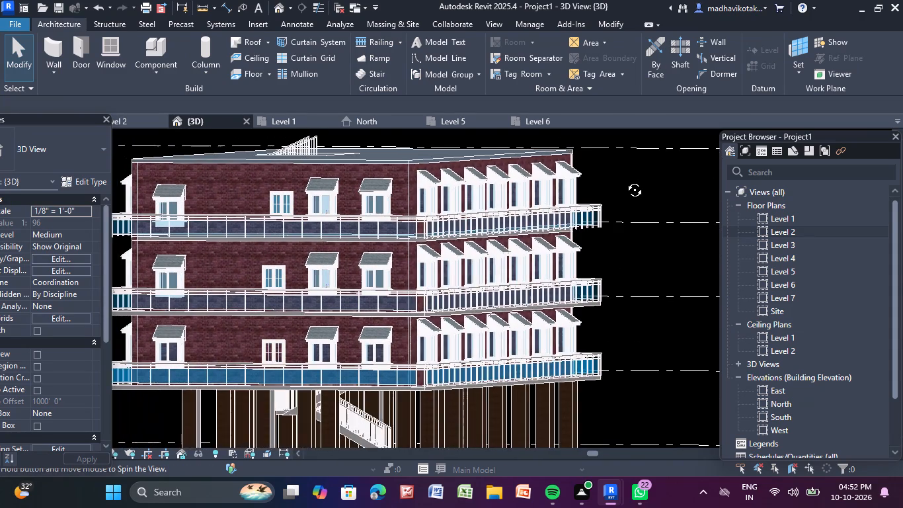
shift+middle_drag(625, 180, 438, 221)
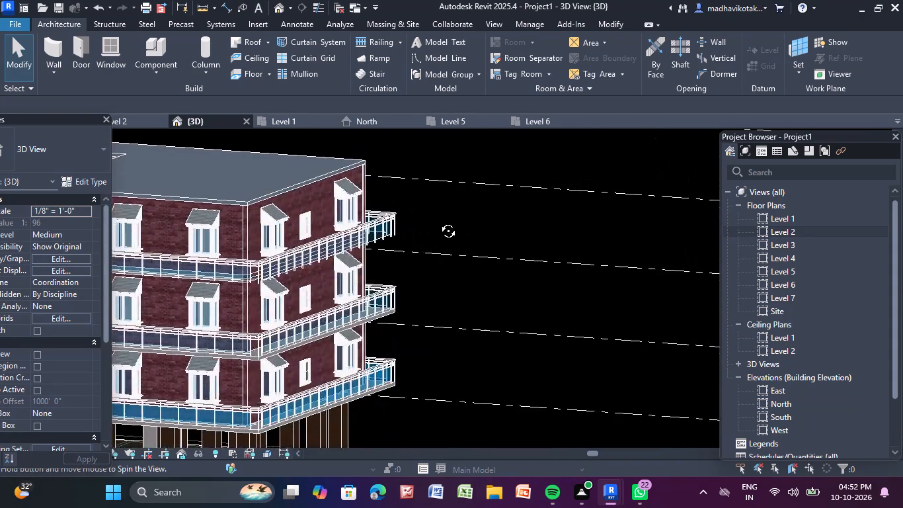
shift+middle_drag(438, 221, 491, 239)
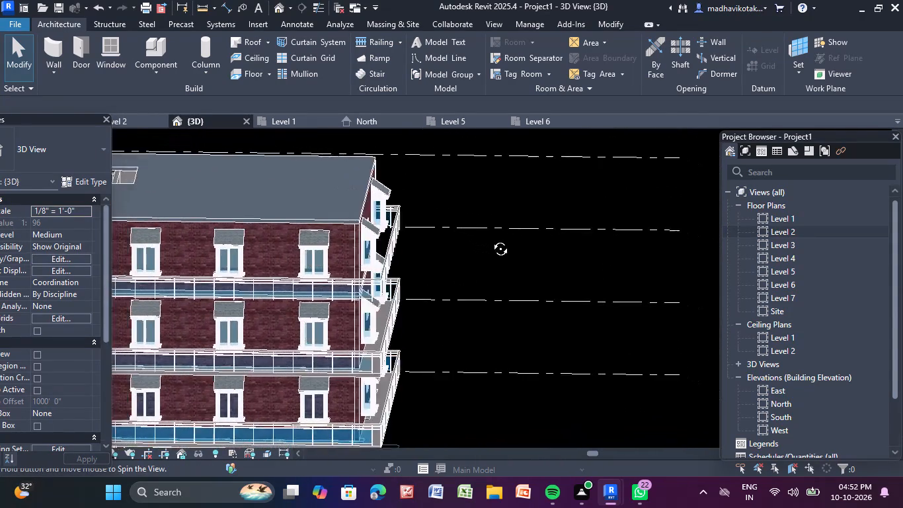
shift+middle_drag(491, 239, 400, 206)
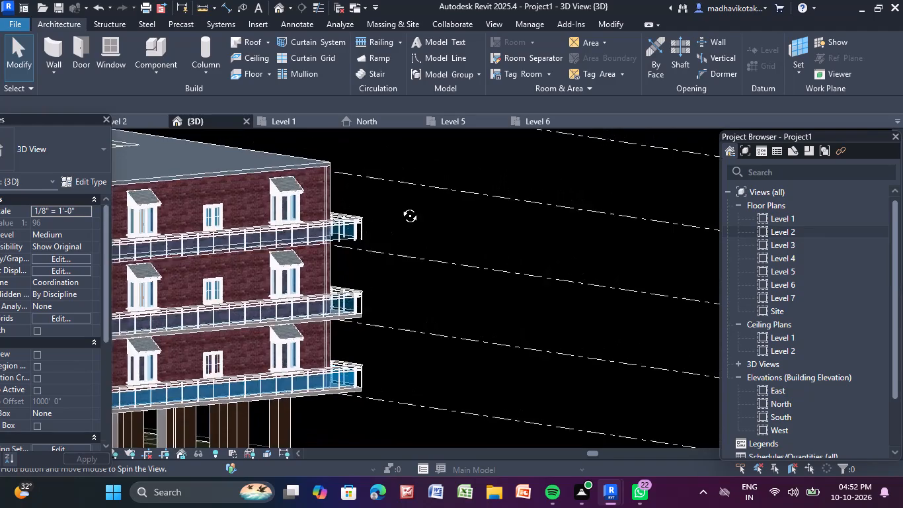
shift+middle_drag(400, 206, 384, 175)
scroll(285, 240, up, 3)
scroll(388, 238, up, 3)
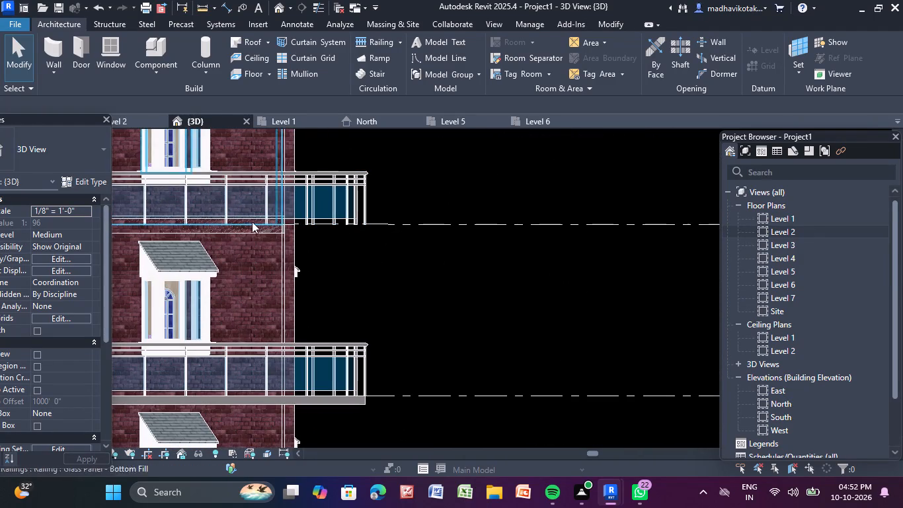
scroll(248, 223, down, 7)
scroll(305, 273, down, 3)
middle_drag(320, 263, 325, 256)
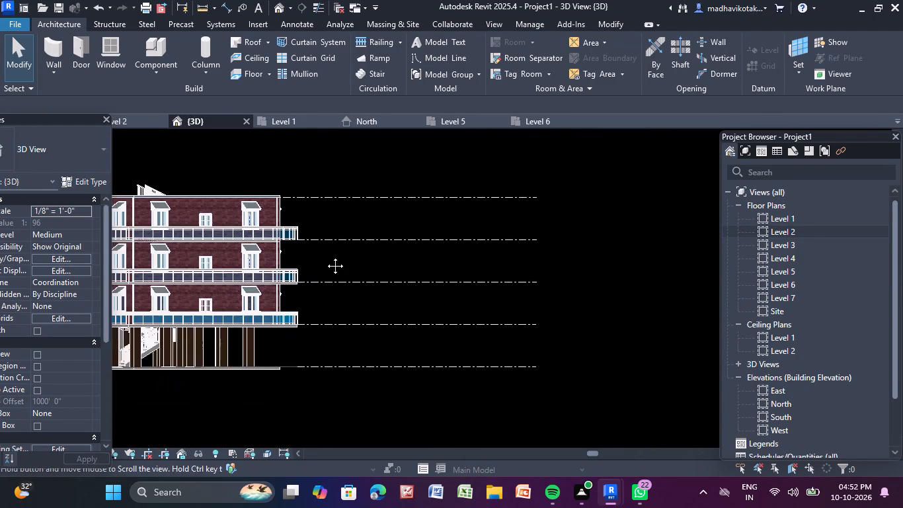
middle_drag(325, 256, 583, 290)
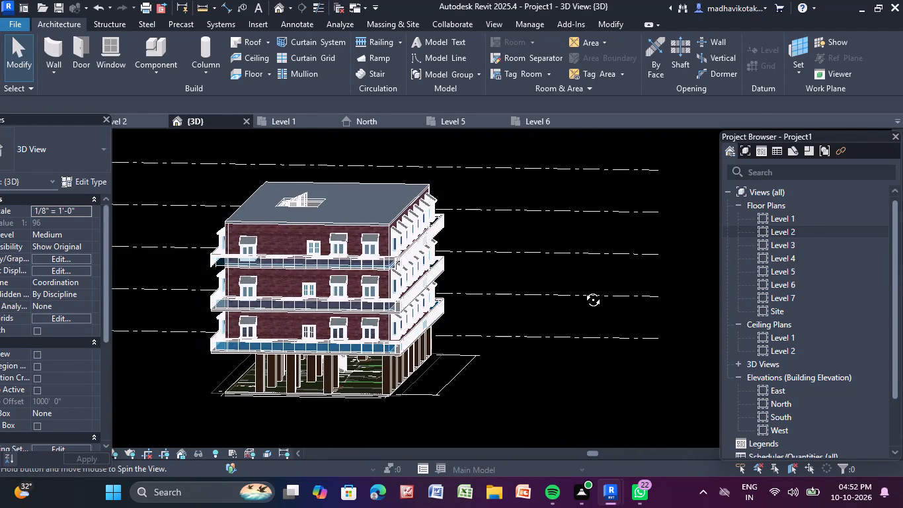
middle_drag(583, 290, 591, 279)
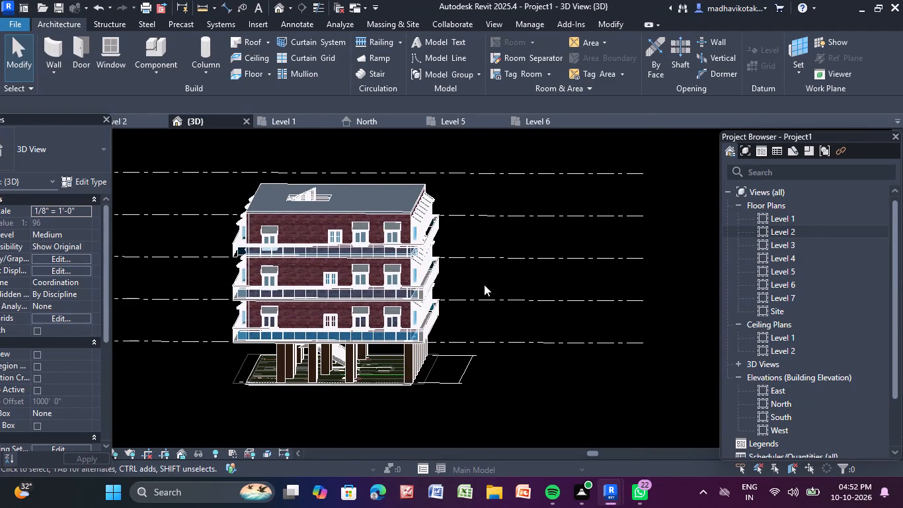
scroll(348, 292, up, 3)
middle_drag(498, 255, 506, 238)
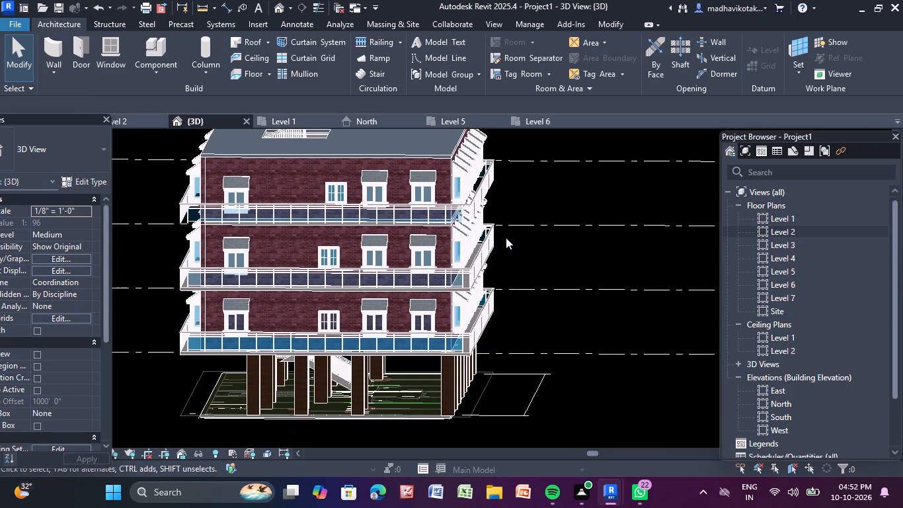
middle_drag(533, 244, 532, 264)
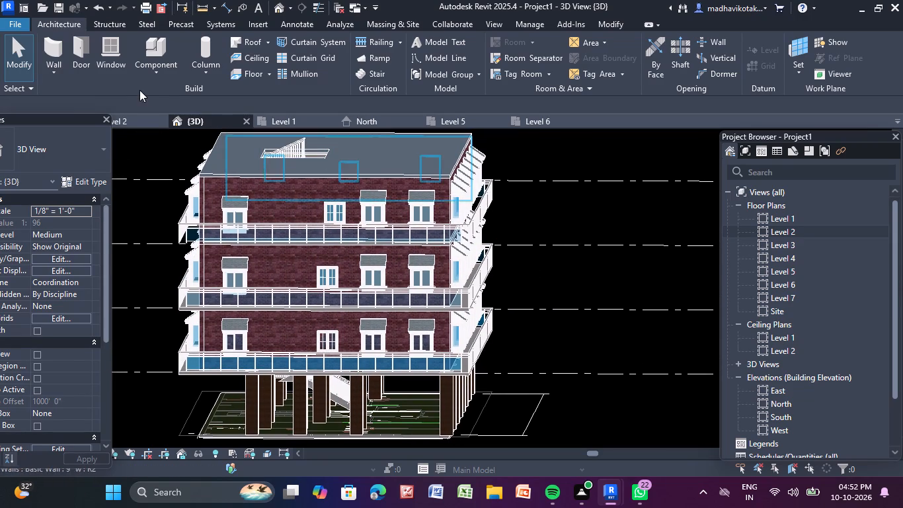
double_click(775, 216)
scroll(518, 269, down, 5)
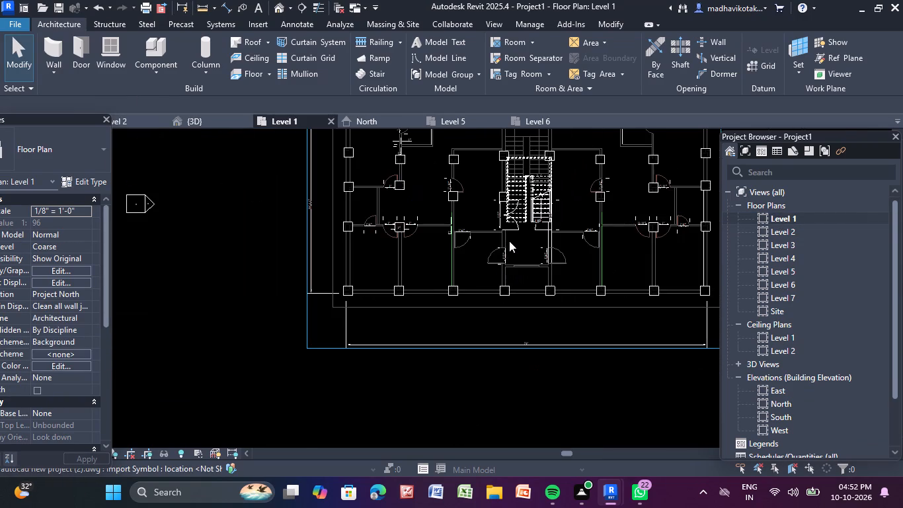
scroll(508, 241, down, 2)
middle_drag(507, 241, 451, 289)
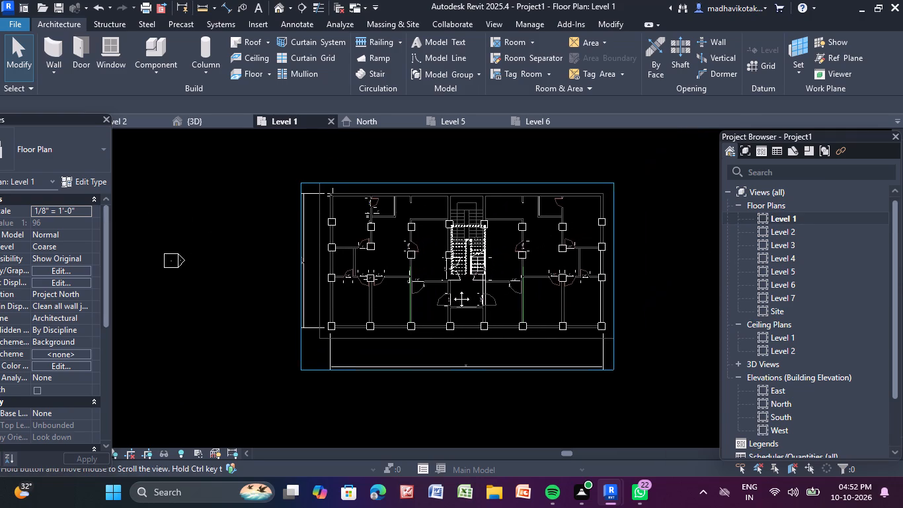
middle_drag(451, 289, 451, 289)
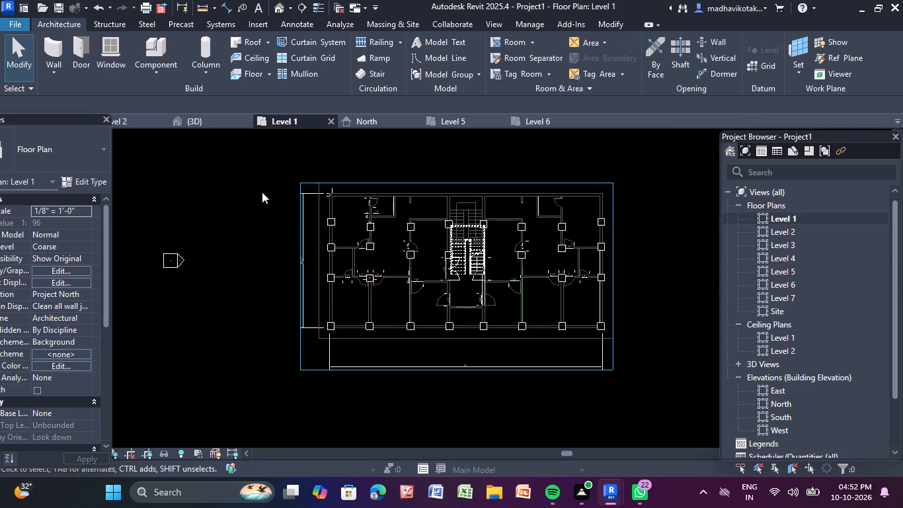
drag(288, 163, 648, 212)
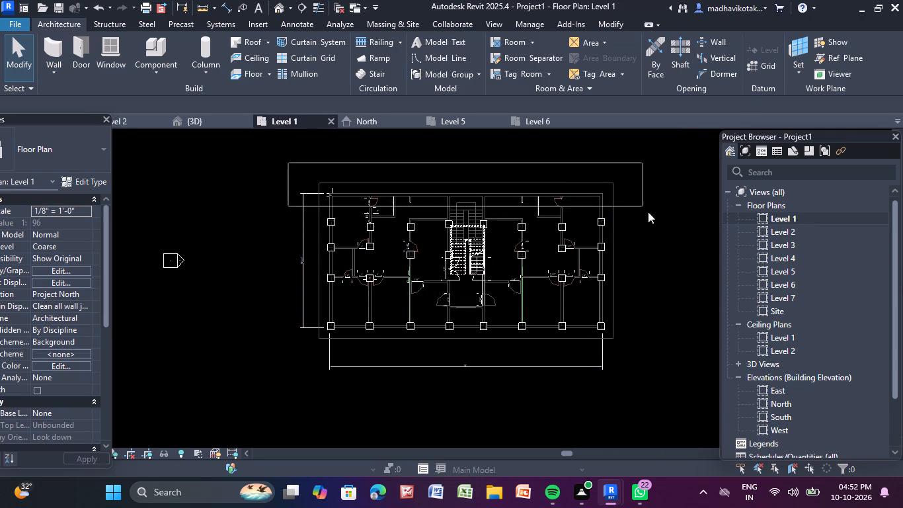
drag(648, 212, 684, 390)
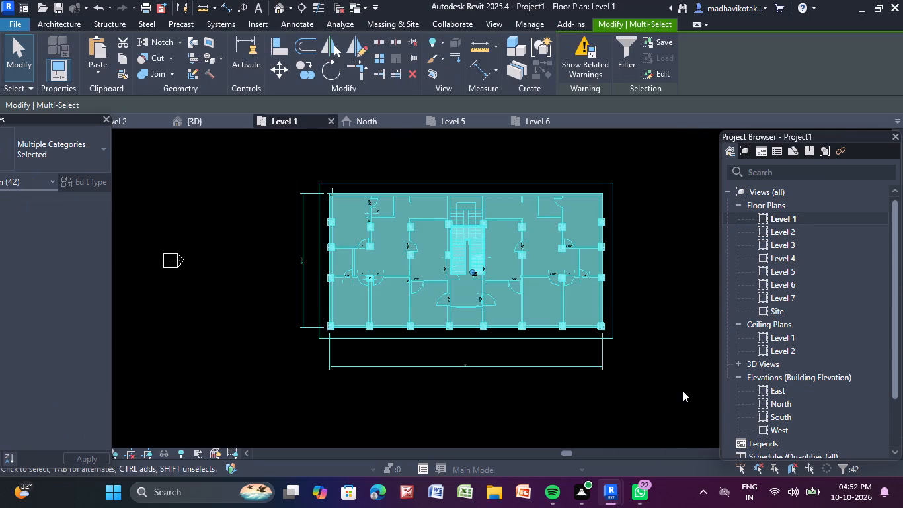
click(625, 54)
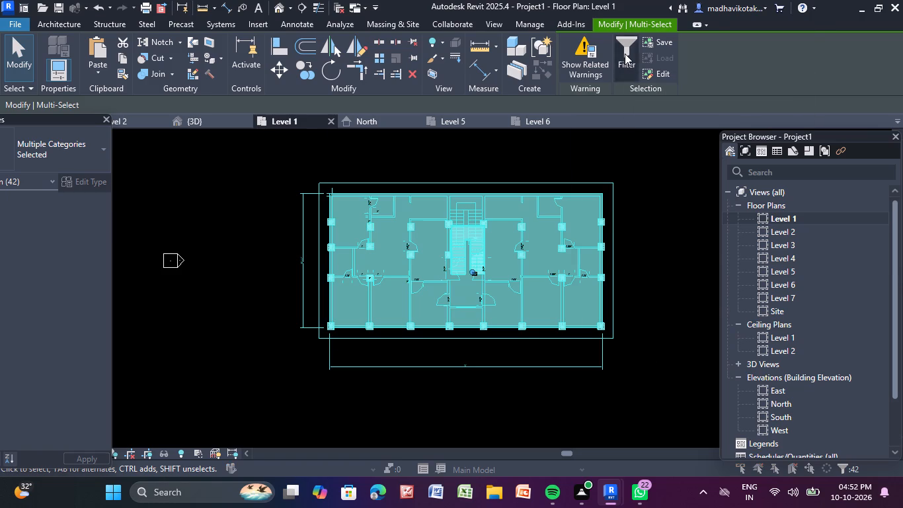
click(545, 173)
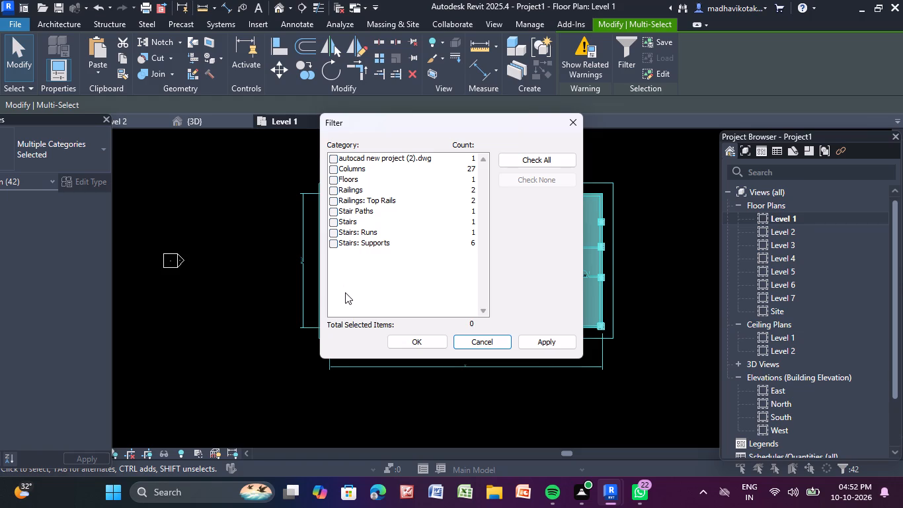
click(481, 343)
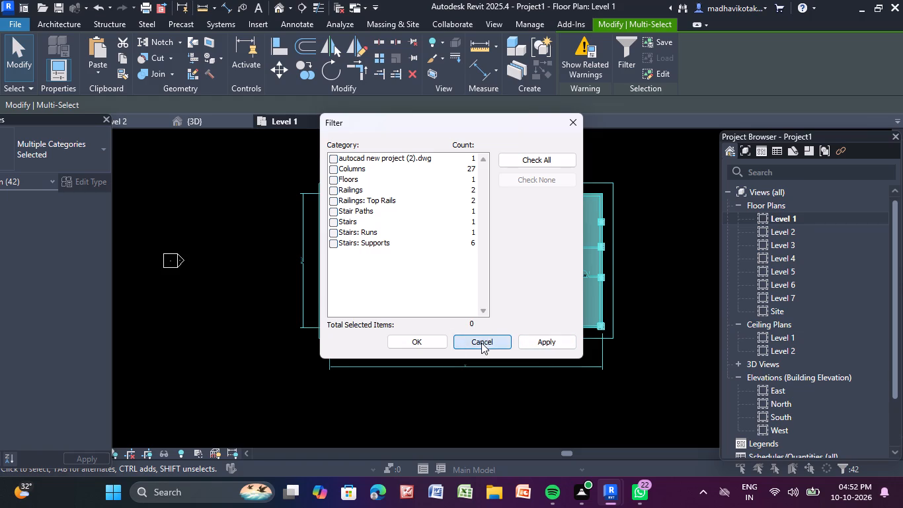